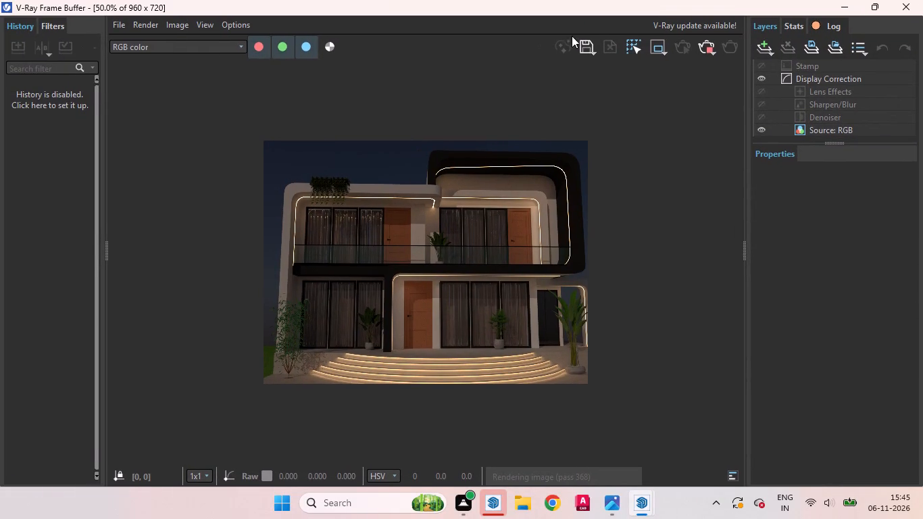
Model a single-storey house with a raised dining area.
Save the rendered house image as a PNG file named eee in the Documents folder.
left_click(587, 49)
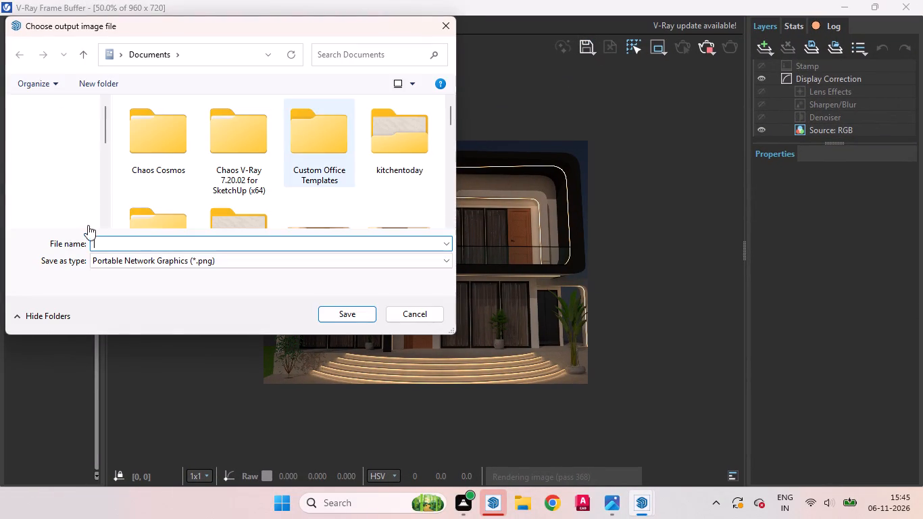
type("eee")
left_click(66, 164)
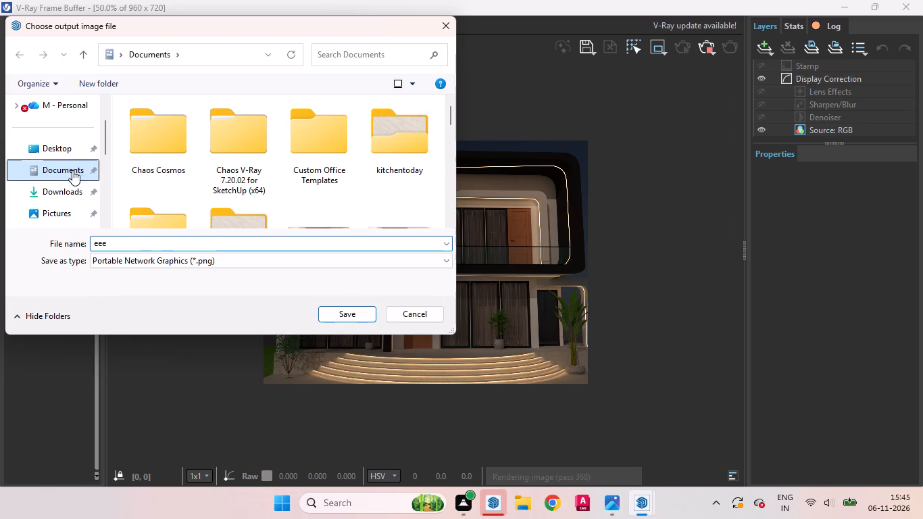
left_click(345, 312)
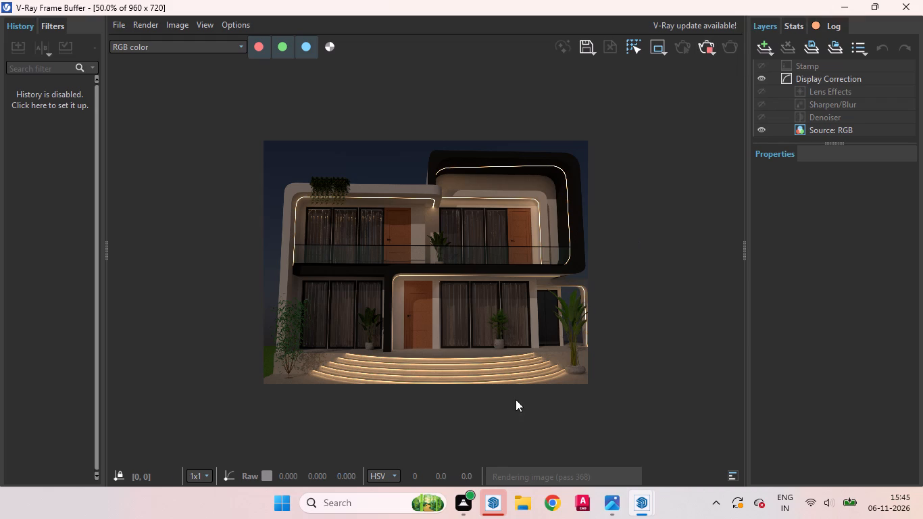
Switch to File Explorer and check the recent files for the saved render.
left_click(524, 503)
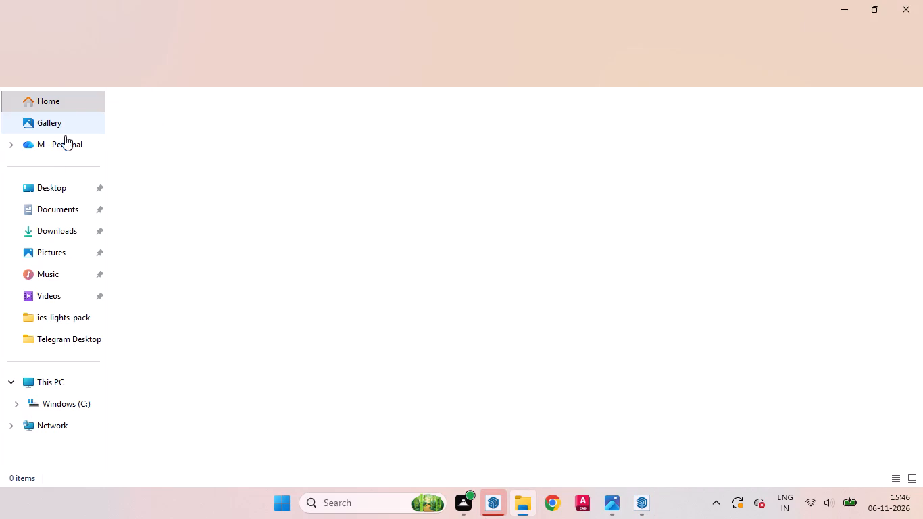
left_click(61, 99)
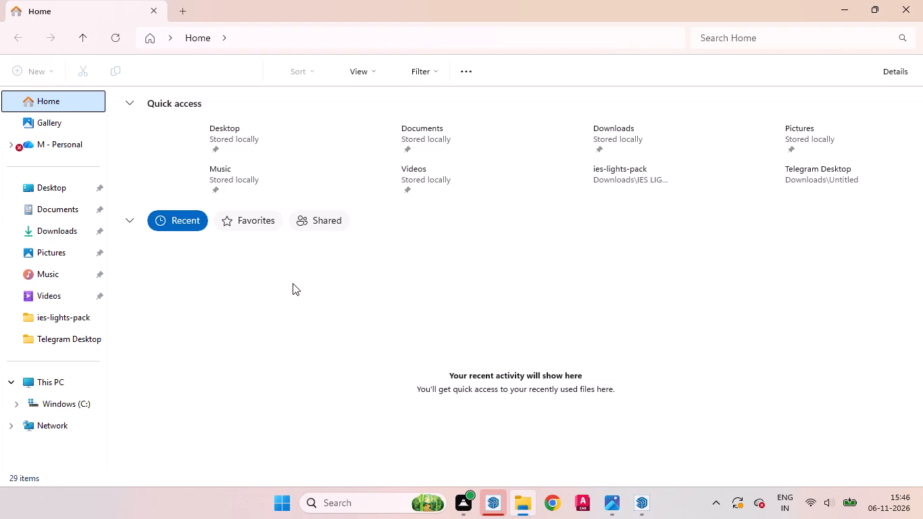
left_click(831, 14)
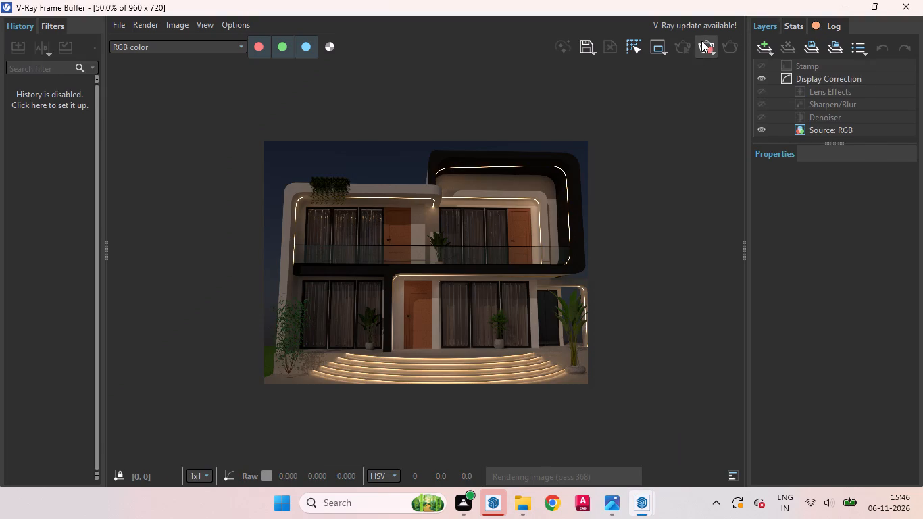
Stop the running V-Ray render and put away the frame buffer and Asset Editor windows.
left_click(702, 41)
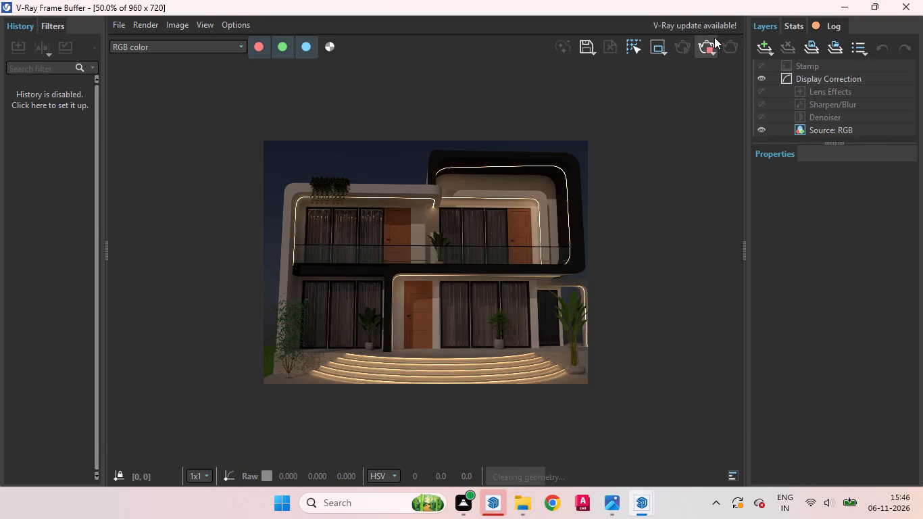
left_click(843, 3)
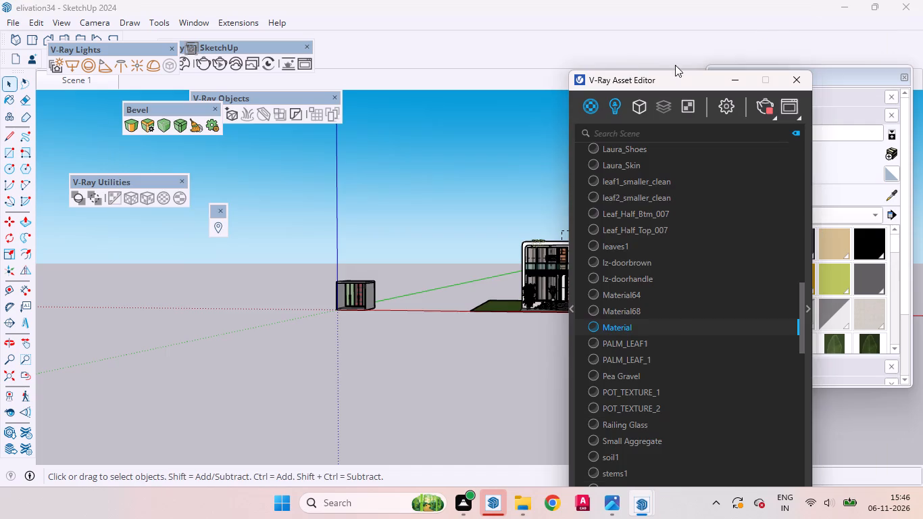
left_click(796, 75)
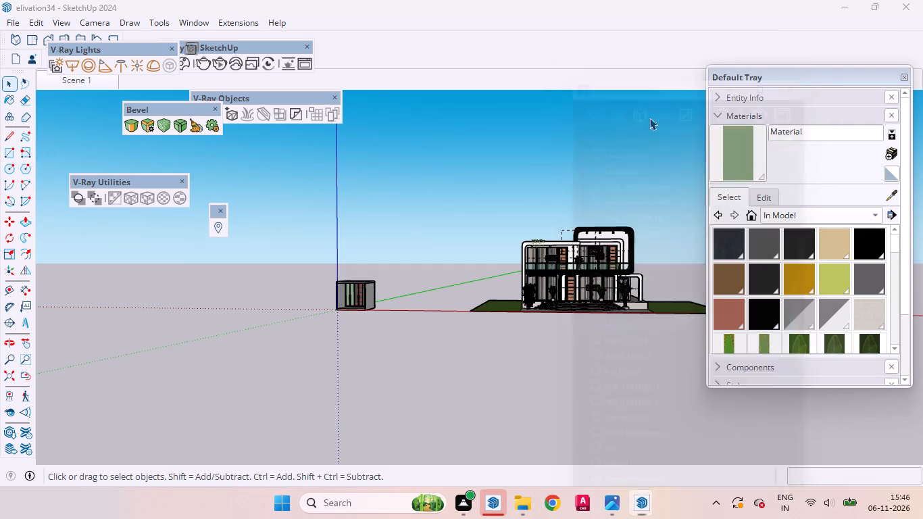
Start a new, empty model.
left_click(10, 19)
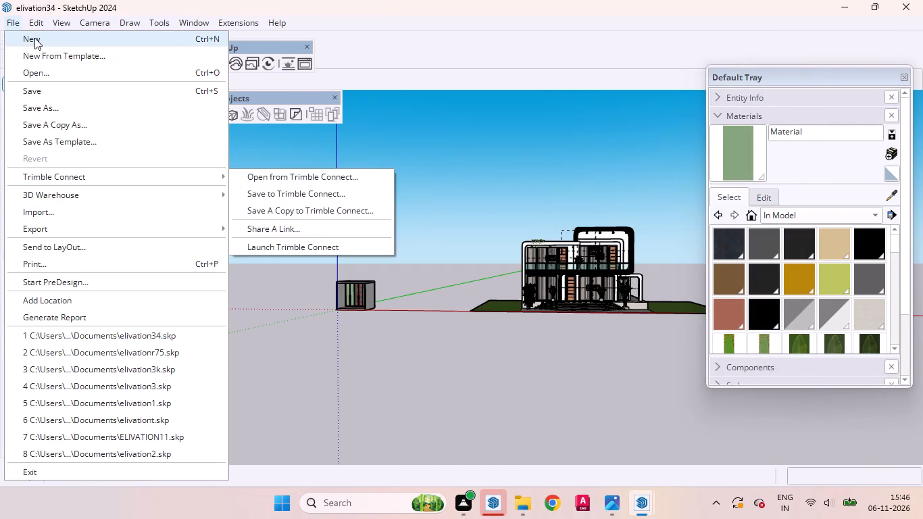
left_click(34, 38)
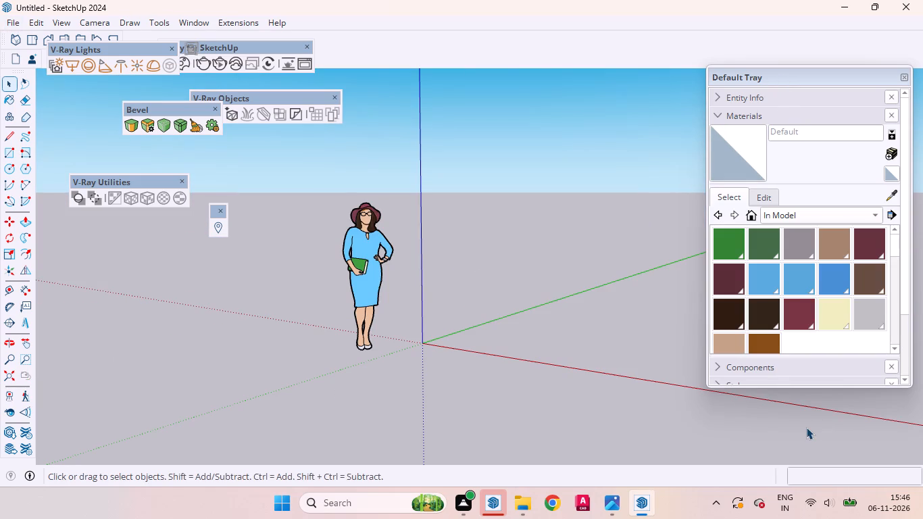
Erase the default human figure from the new model.
left_click(358, 278)
right_click(379, 279)
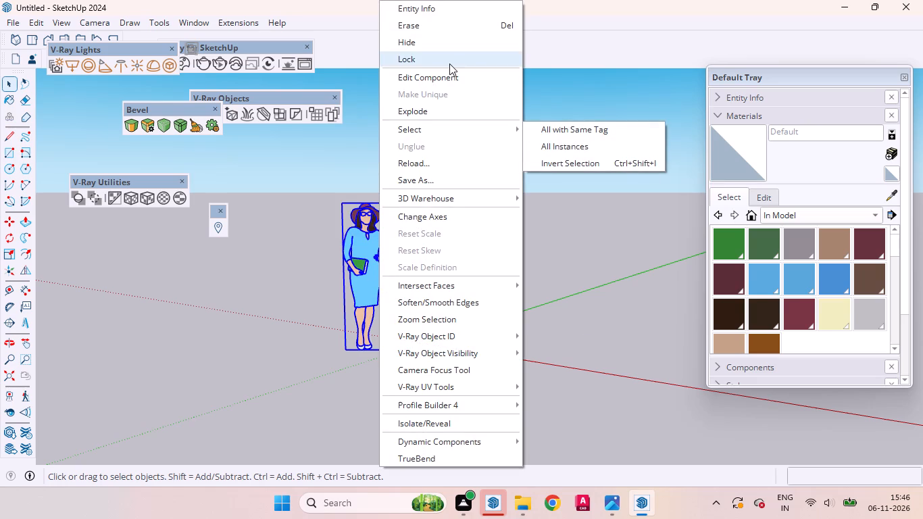
left_click(422, 29)
Hide the V-Ray for SketchUp, V-Ray Objects, V-Ray Lights, V-Ray Utilities and Add Location toolbars.
right_click(387, 23)
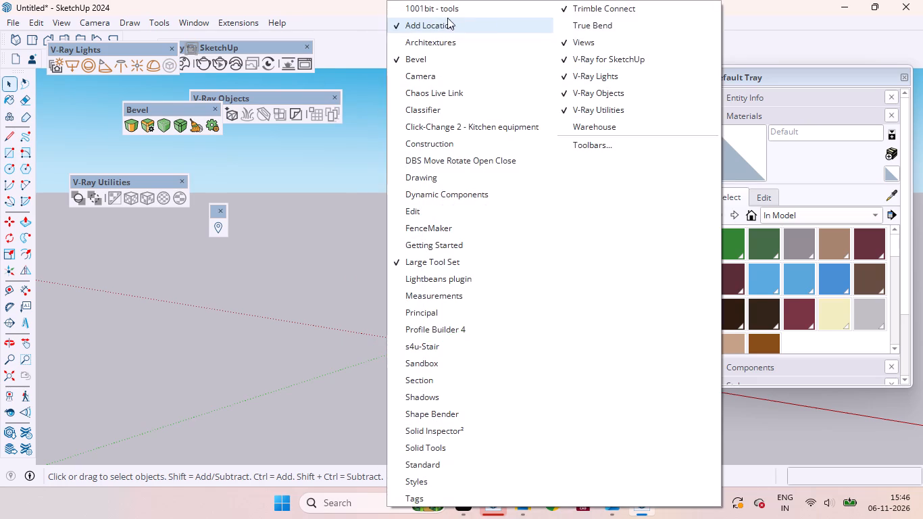
left_click(589, 57)
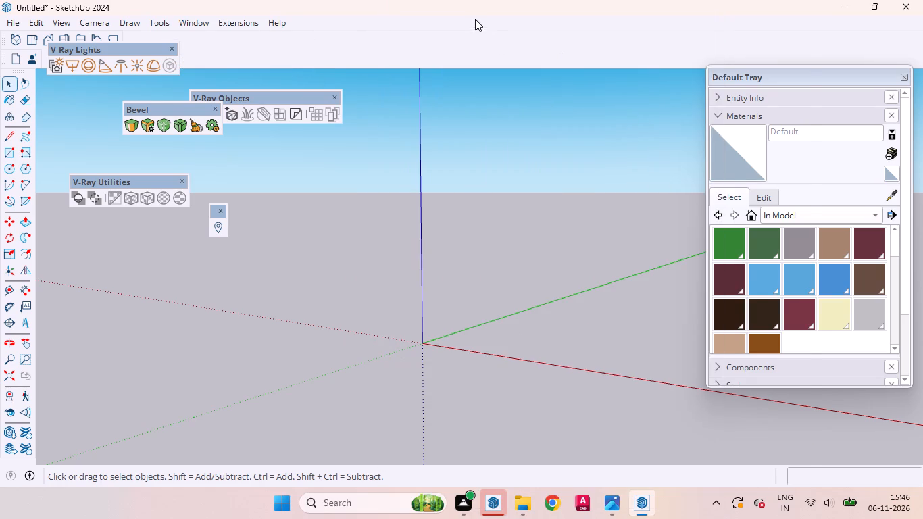
right_click(474, 18)
left_click(664, 89)
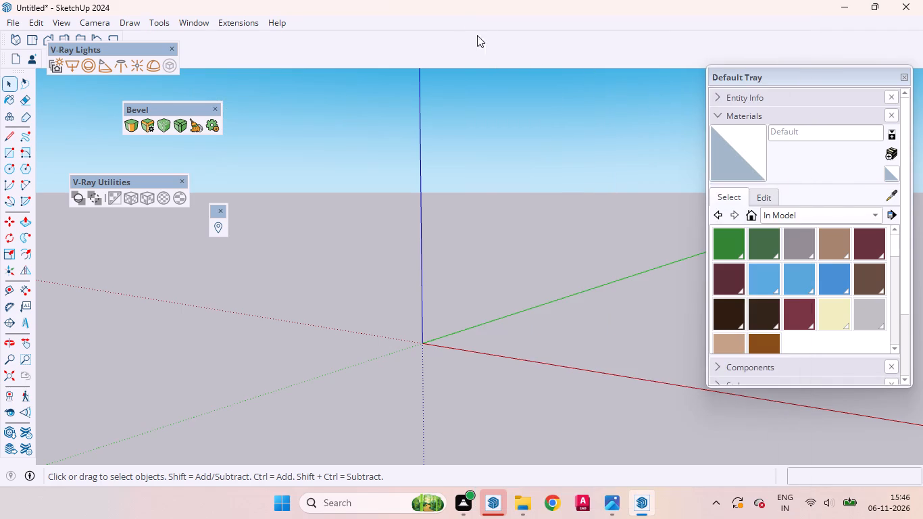
right_click(467, 28)
left_click(687, 76)
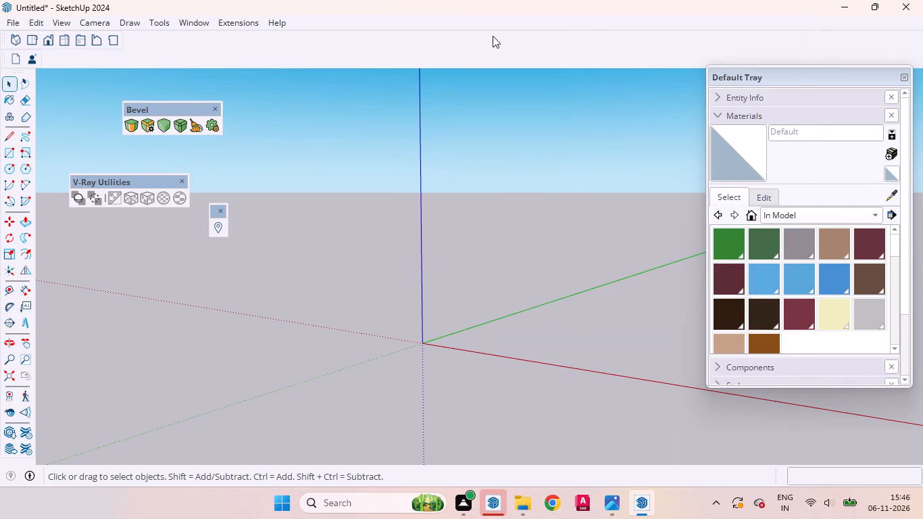
right_click(493, 36)
left_click(694, 110)
scroll(367, 151, "down", 3)
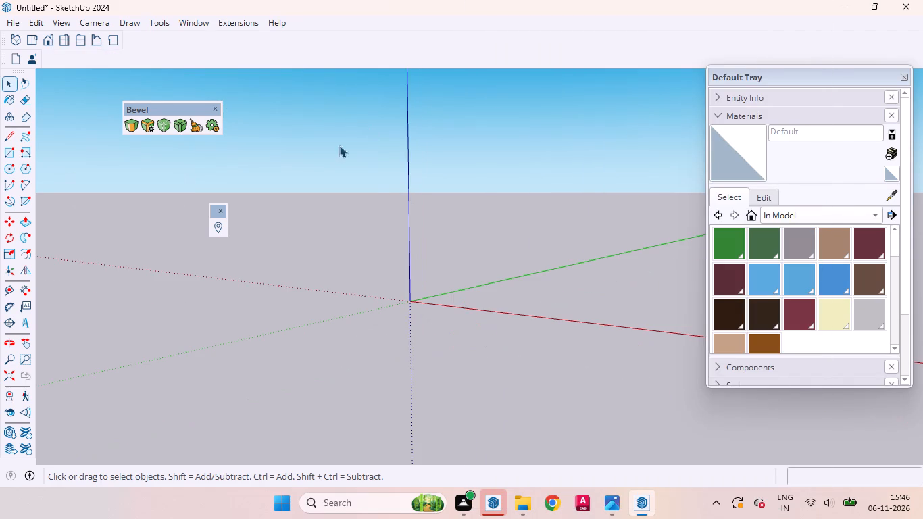
scroll(371, 228, "down", 3)
scroll(369, 255, "up", 1)
scroll(368, 262, "down", 2)
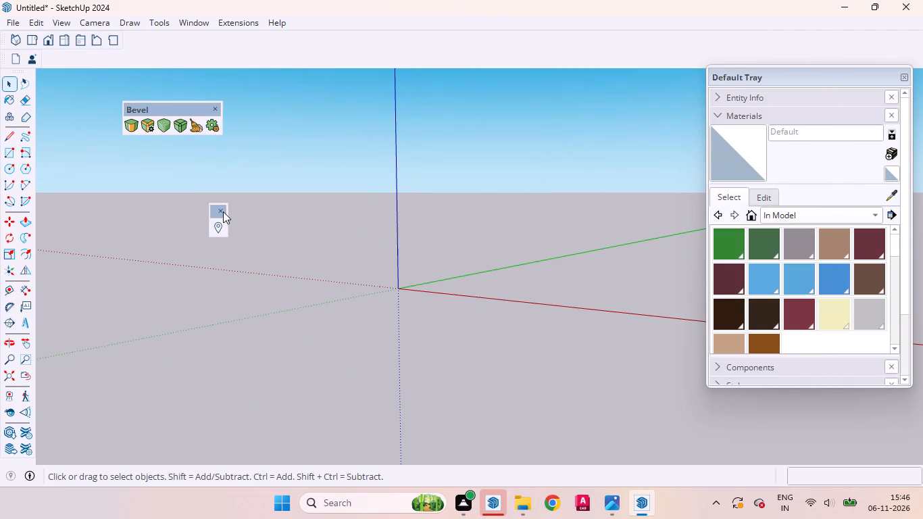
left_click(223, 212)
Dock the Bevel and Trimble Connect toolbars in the same row as the Views toolbar.
left_click_drag(185, 109, 195, 34)
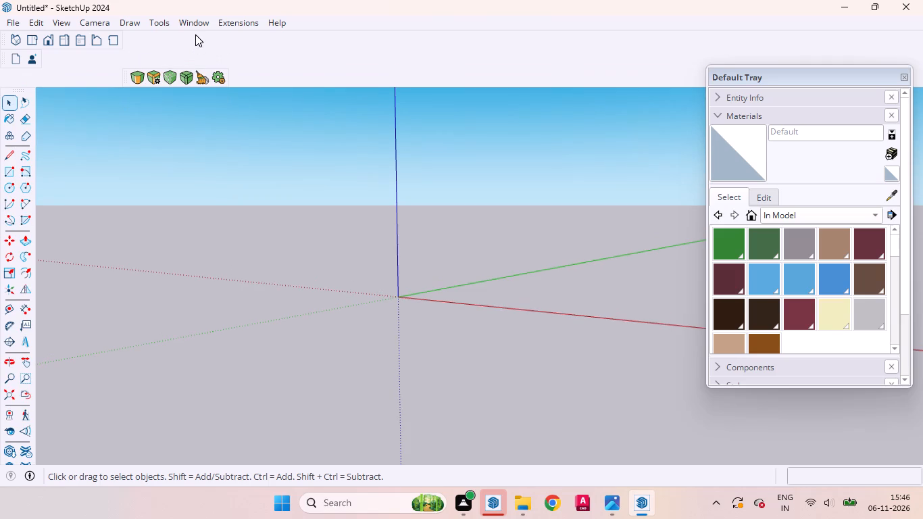
left_click_drag(195, 34, 197, 29)
scroll(178, 213, "down", 4)
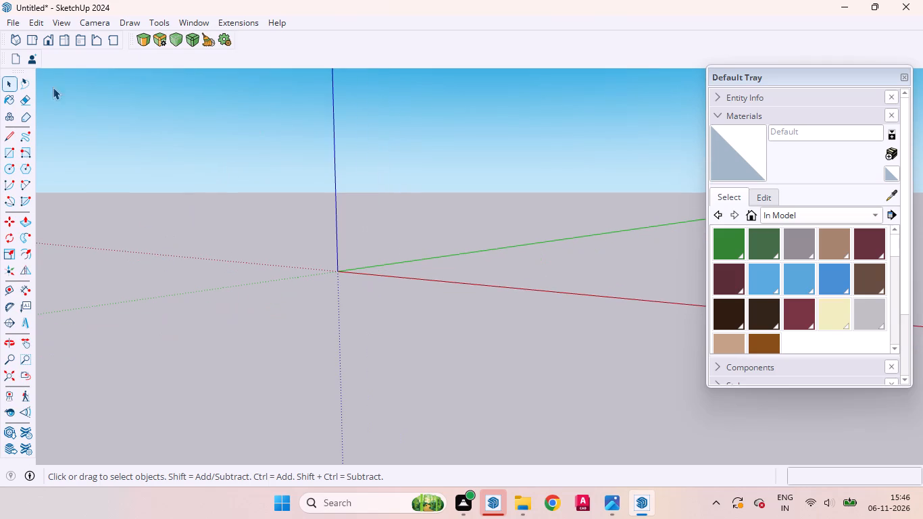
left_click_drag(6, 57, 278, 34)
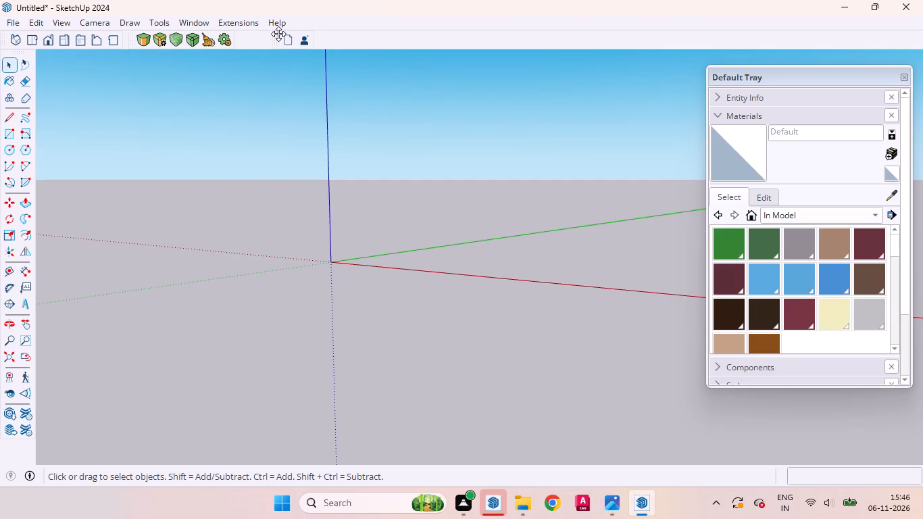
left_click_drag(278, 34, 245, 32)
Draw a 30' line from the origin along the red axis.
scroll(264, 242, "down", 12)
middle_click_drag(286, 239, 374, 331)
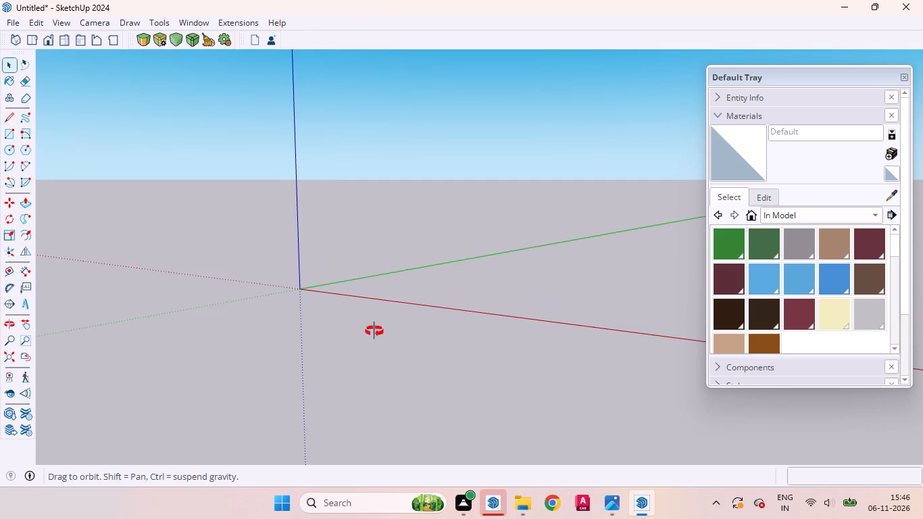
middle_click_drag(374, 331, 562, 370)
scroll(374, 361, "down", 20)
scroll(374, 361, "down", 1)
middle_click_drag(428, 282, 220, 242)
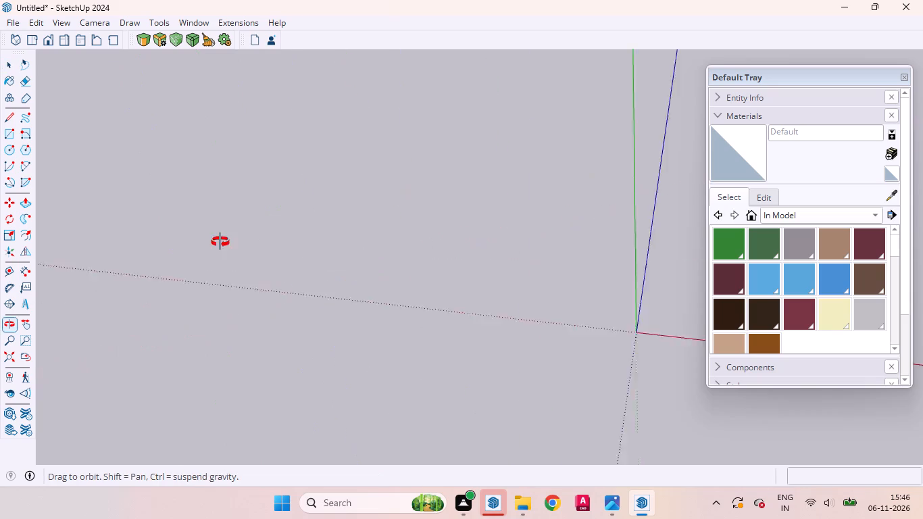
middle_click_drag(220, 242, 220, 241)
scroll(314, 234, "down", 20)
scroll(314, 234, "down", 3)
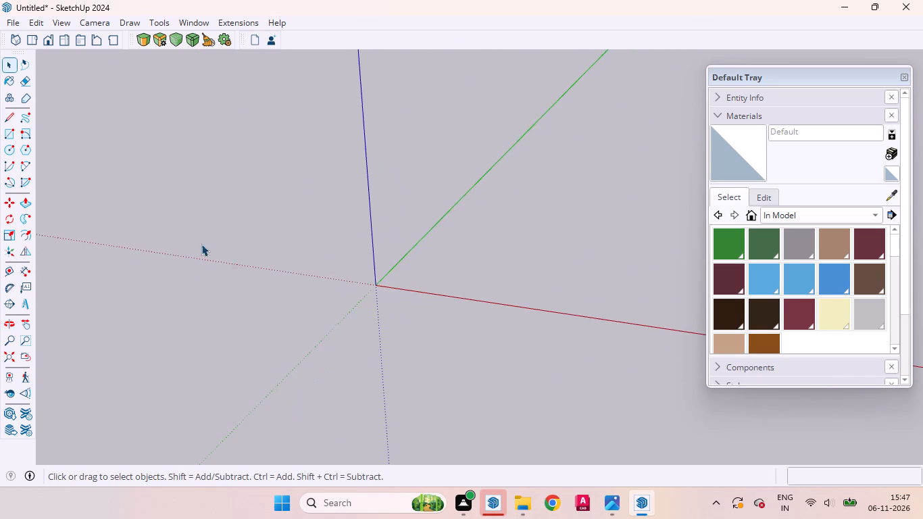
scroll(201, 244, "down", 3)
scroll(407, 269, "up", 3)
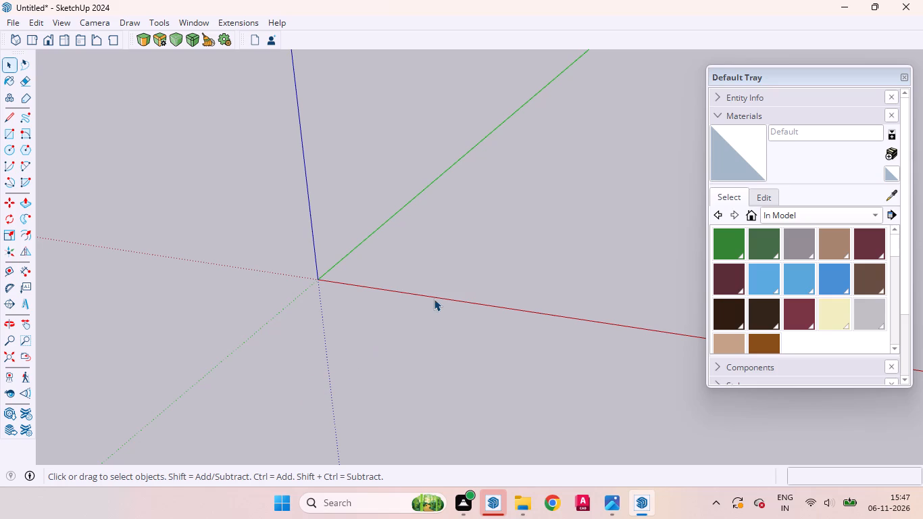
key("l")
left_click(322, 280)
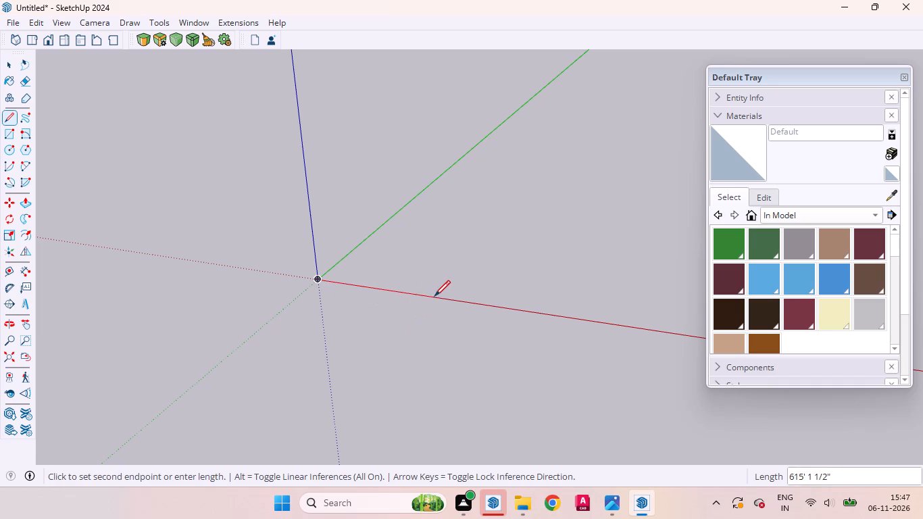
key("3")
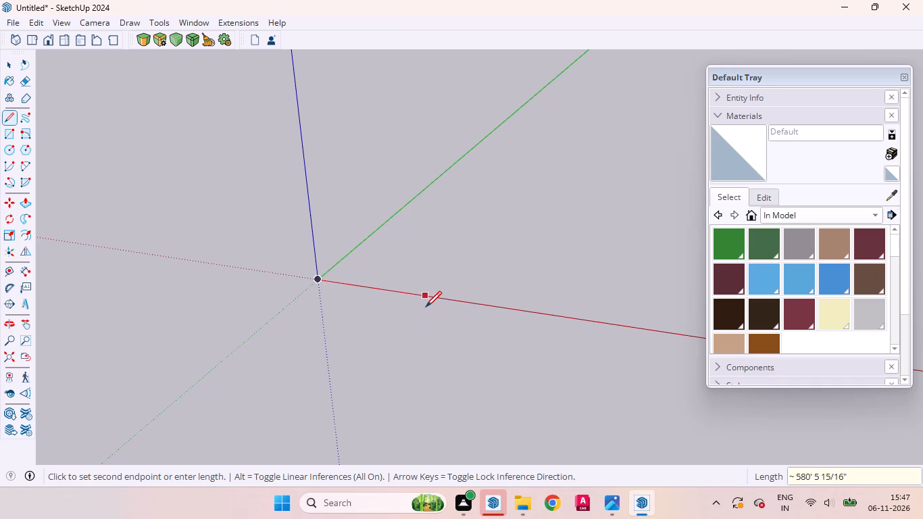
type("30'")
key("Return")
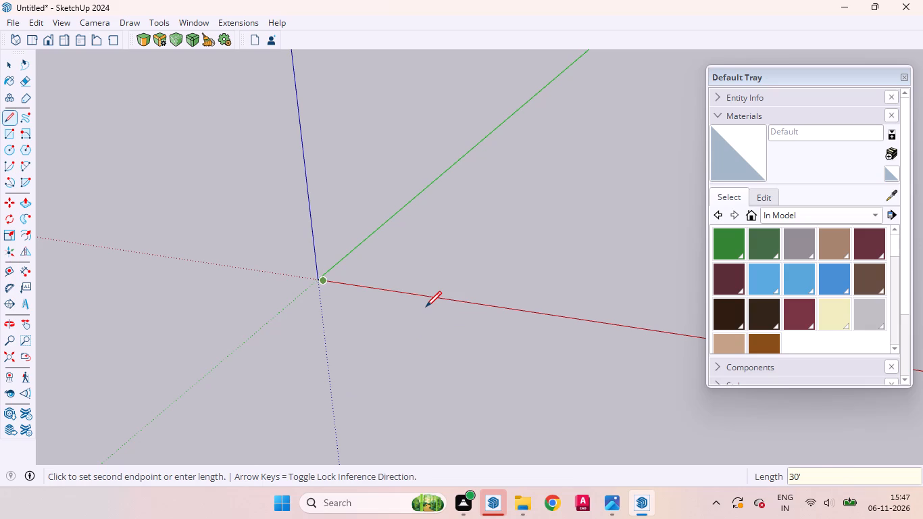
Complete the ground rectangle with a 40' side along the green axis and closing edges back to the origin.
scroll(261, 299, "up", 9)
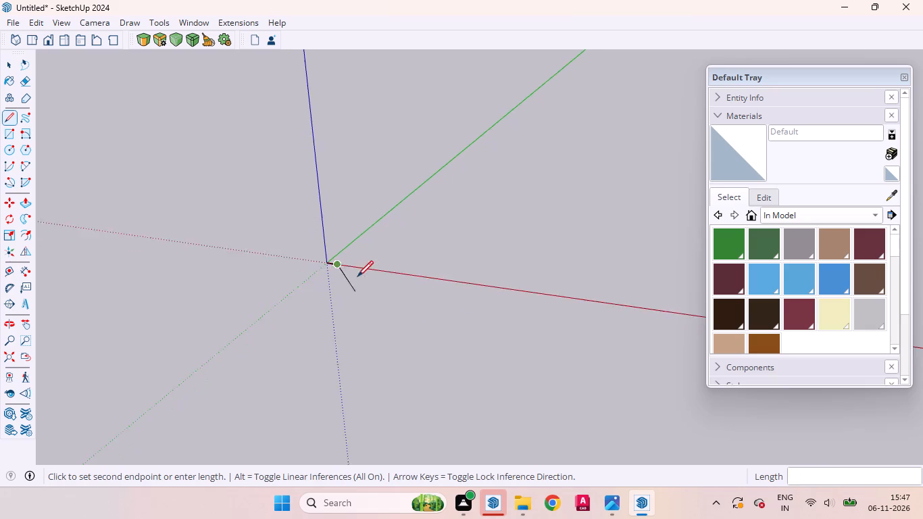
scroll(357, 276, "up", 20)
scroll(357, 276, "up", 4)
middle_click_drag(312, 292, 387, 287)
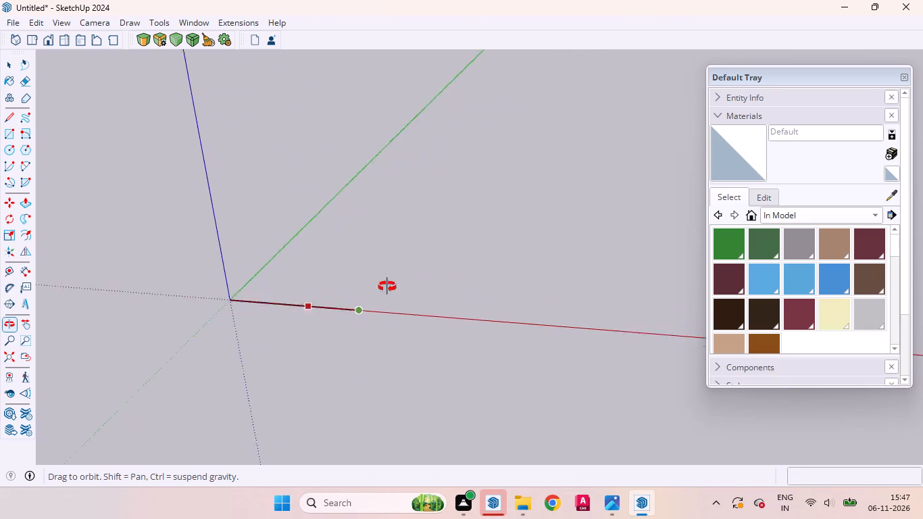
middle_click_drag(387, 287, 437, 272)
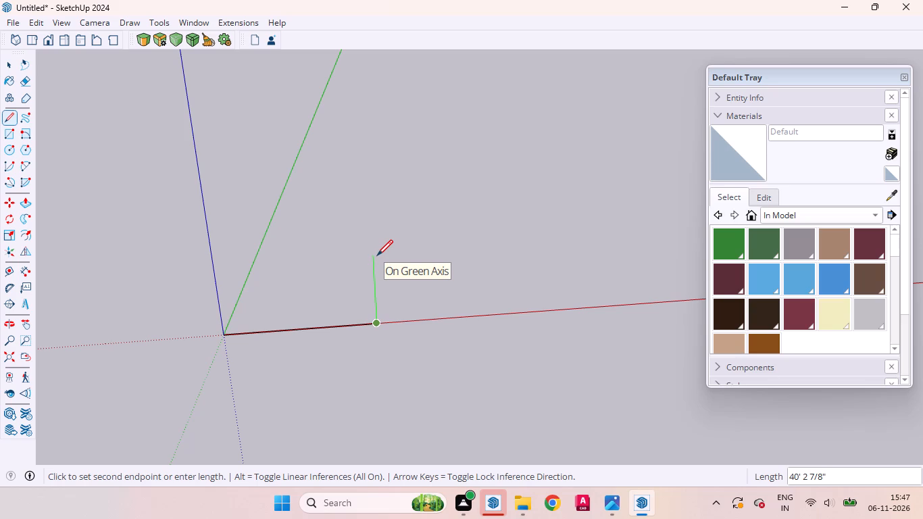
key("5")
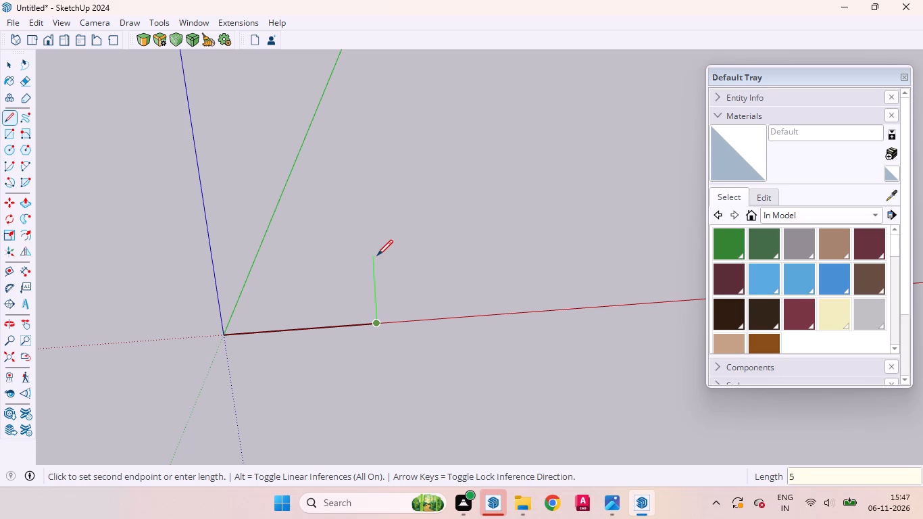
key("BackSpace")
type("40'")
key("Return")
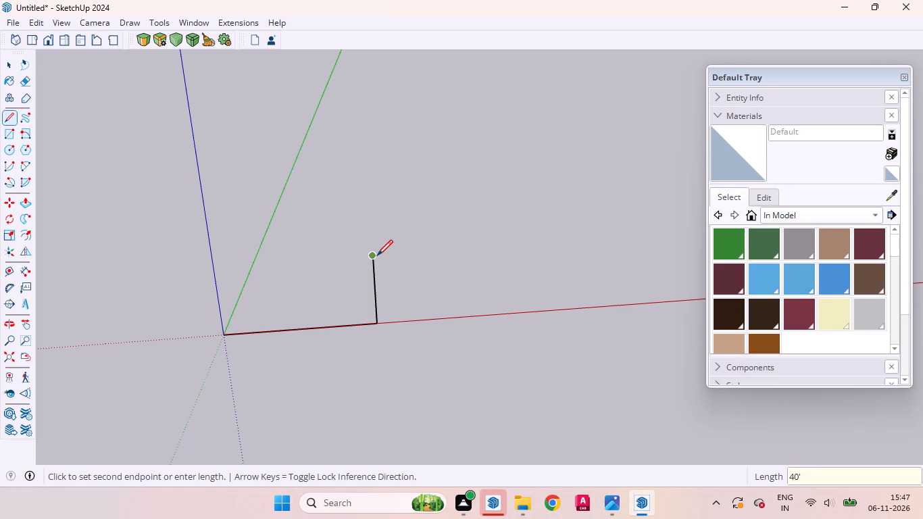
left_click(257, 264)
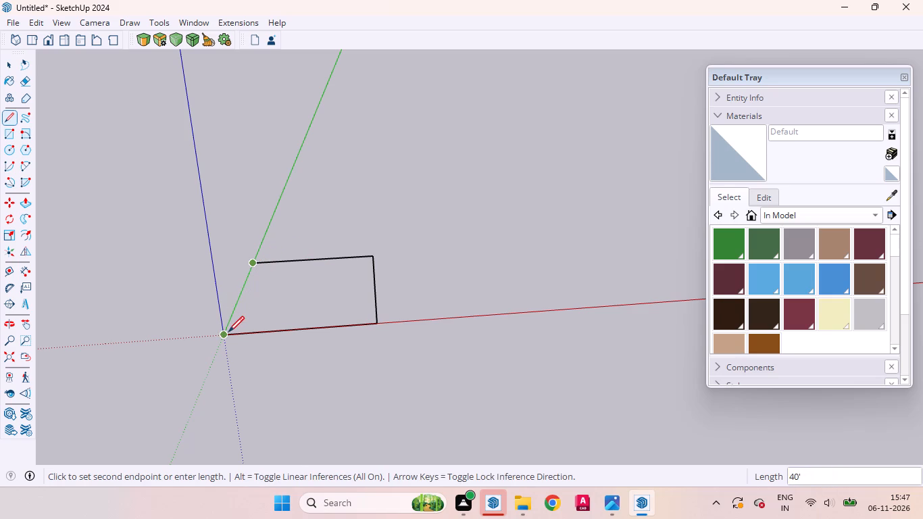
left_click(228, 332)
key("space")
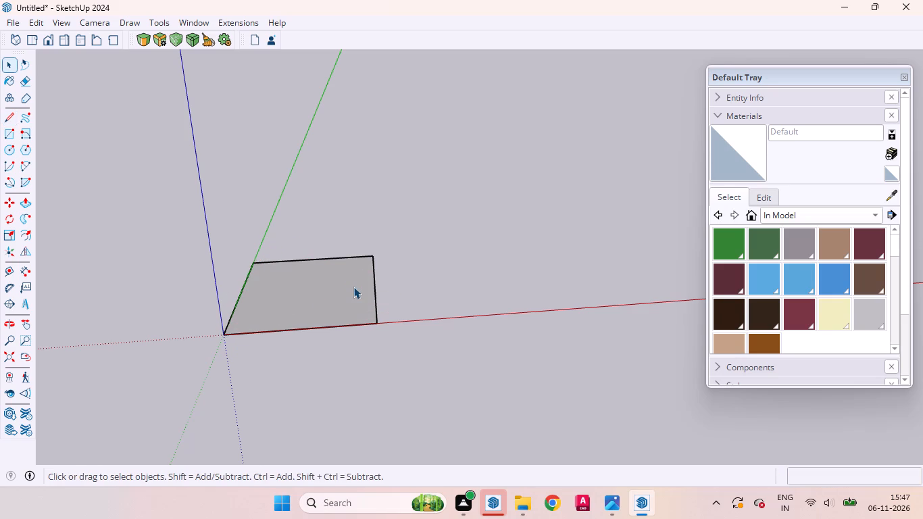
Push/Pull the 30' by 40' ground rectangle up by 7" into a base slab.
left_click_drag(339, 313, 336, 291)
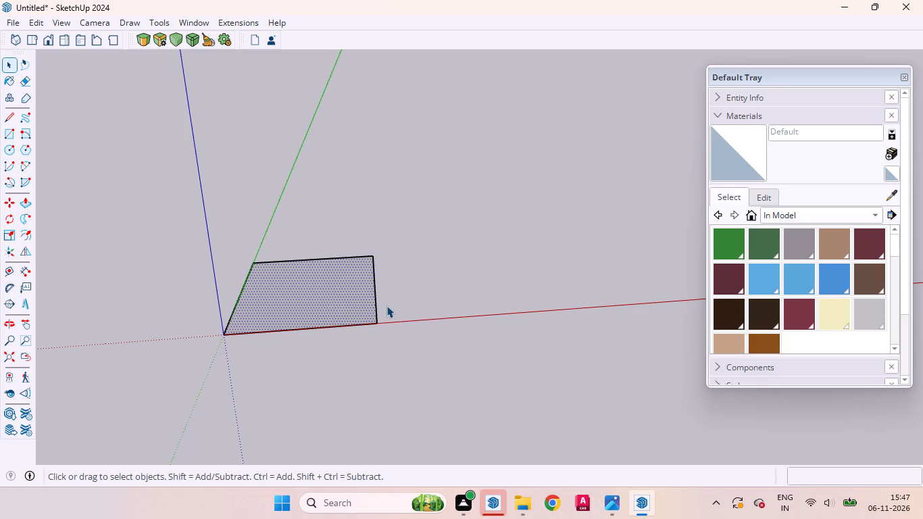
key("p")
left_click_drag(326, 293, 325, 284)
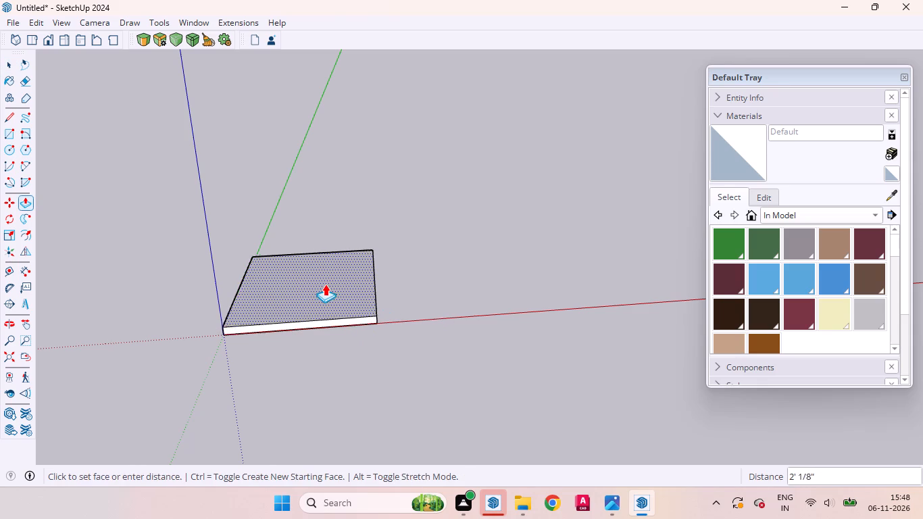
left_click_drag(325, 284, 325, 281)
key("7")
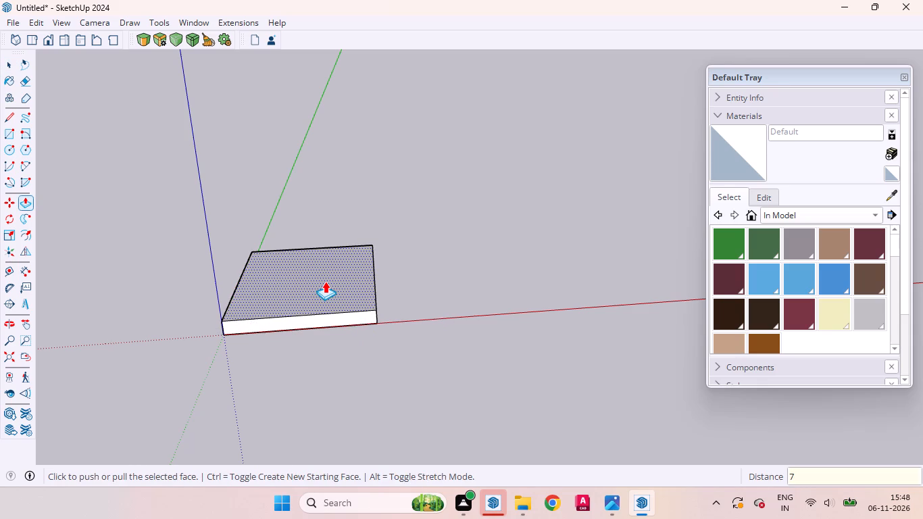
key("Return")
key("space")
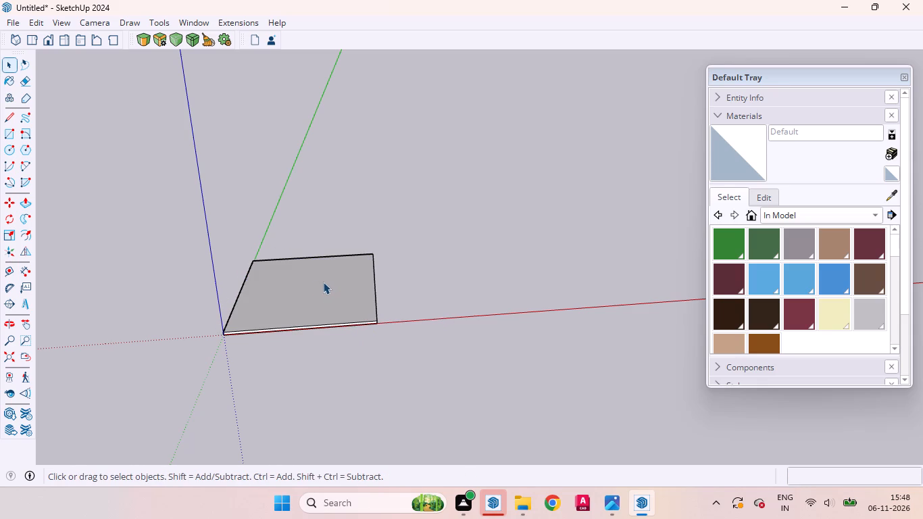
Select all the connected geometry of the base slab and make it a group.
triple_click(321, 282)
right_click(320, 285)
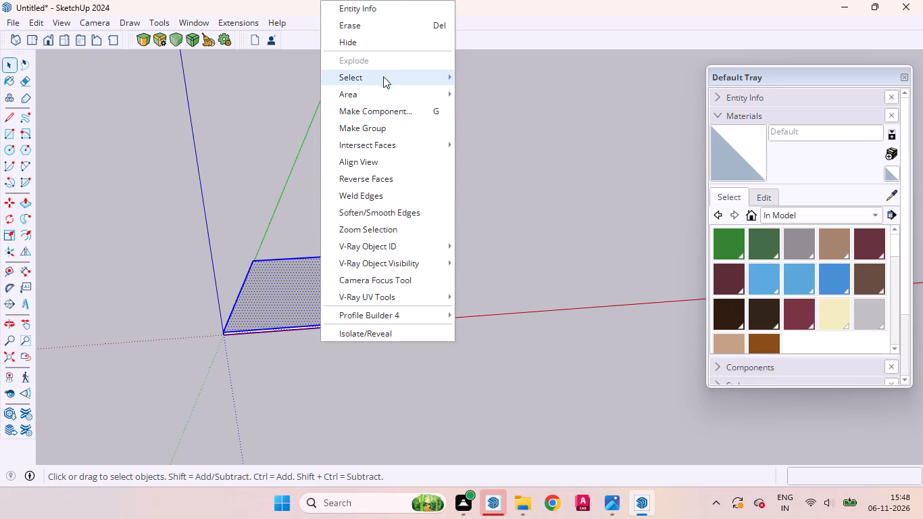
left_click(374, 127)
left_click(418, 290)
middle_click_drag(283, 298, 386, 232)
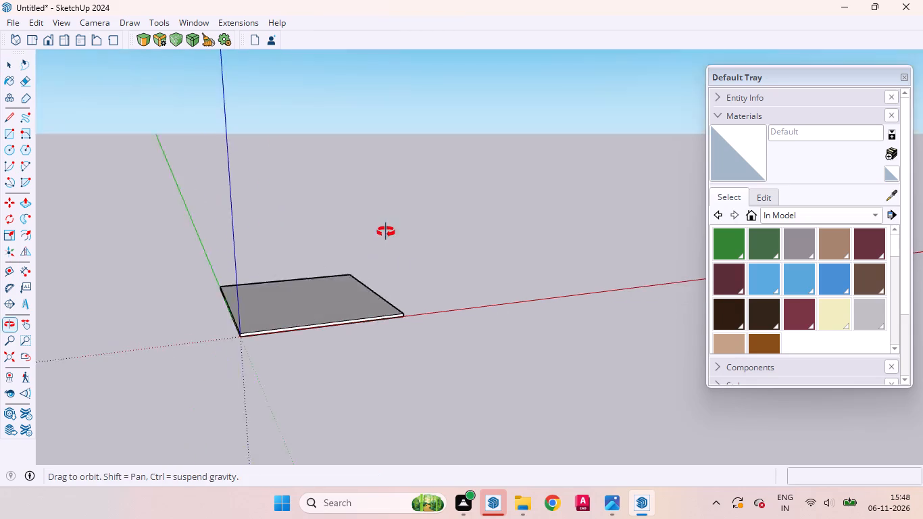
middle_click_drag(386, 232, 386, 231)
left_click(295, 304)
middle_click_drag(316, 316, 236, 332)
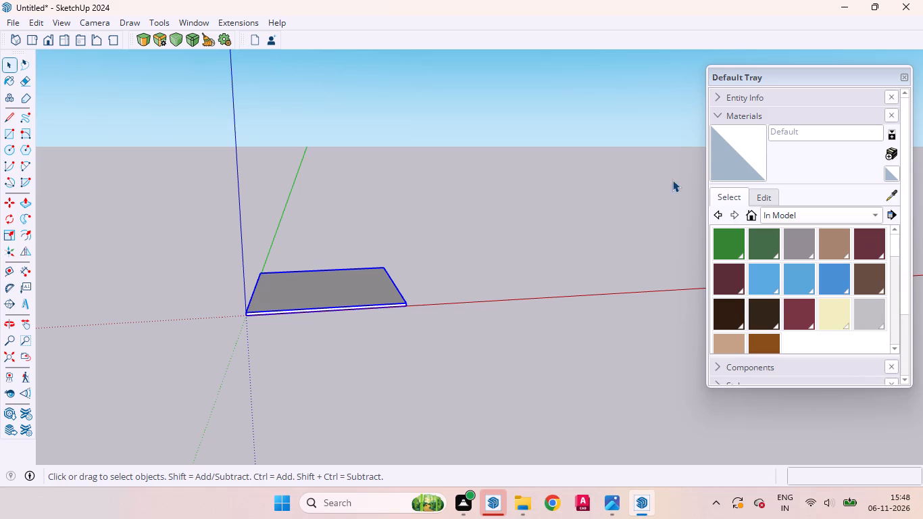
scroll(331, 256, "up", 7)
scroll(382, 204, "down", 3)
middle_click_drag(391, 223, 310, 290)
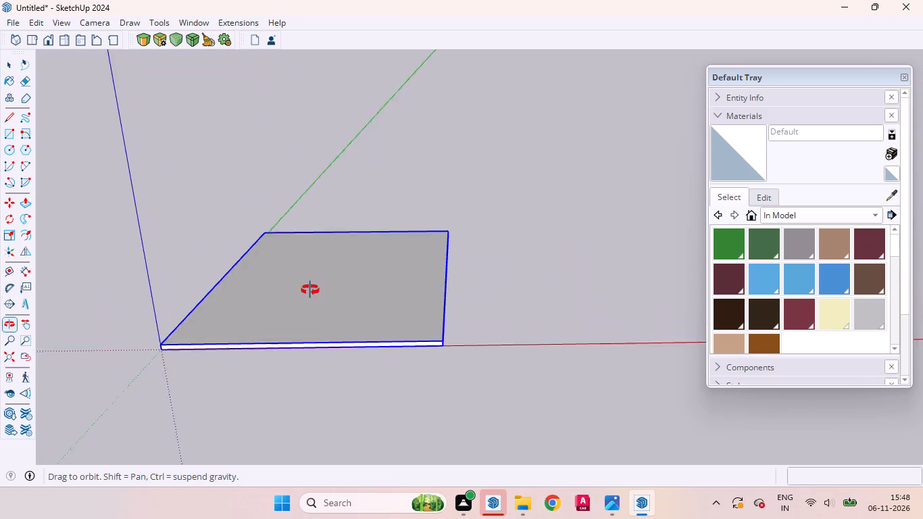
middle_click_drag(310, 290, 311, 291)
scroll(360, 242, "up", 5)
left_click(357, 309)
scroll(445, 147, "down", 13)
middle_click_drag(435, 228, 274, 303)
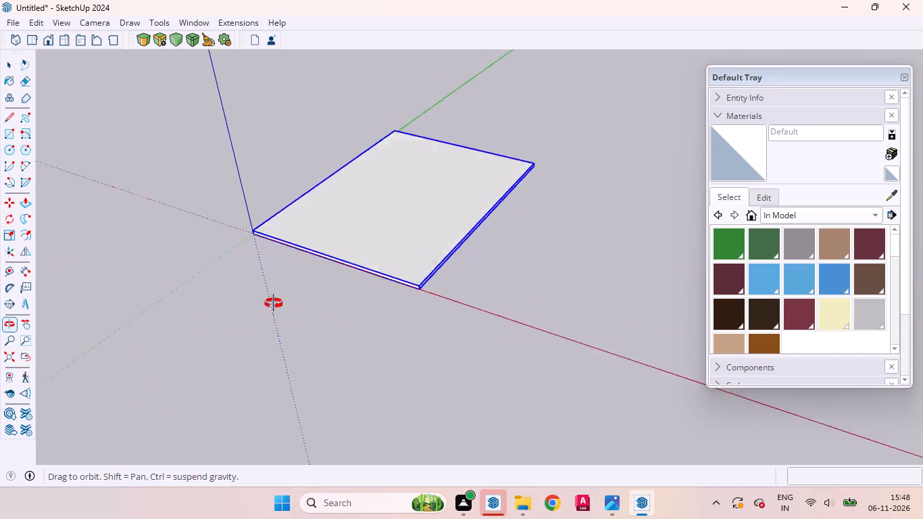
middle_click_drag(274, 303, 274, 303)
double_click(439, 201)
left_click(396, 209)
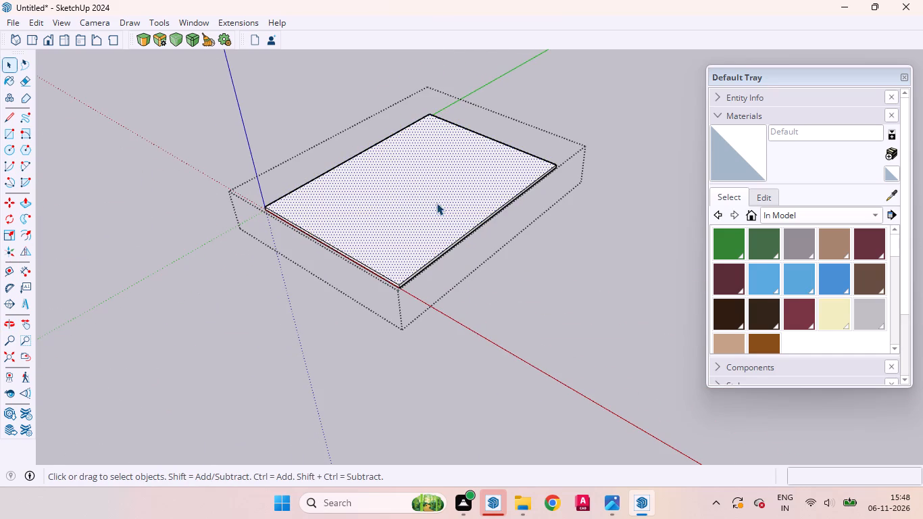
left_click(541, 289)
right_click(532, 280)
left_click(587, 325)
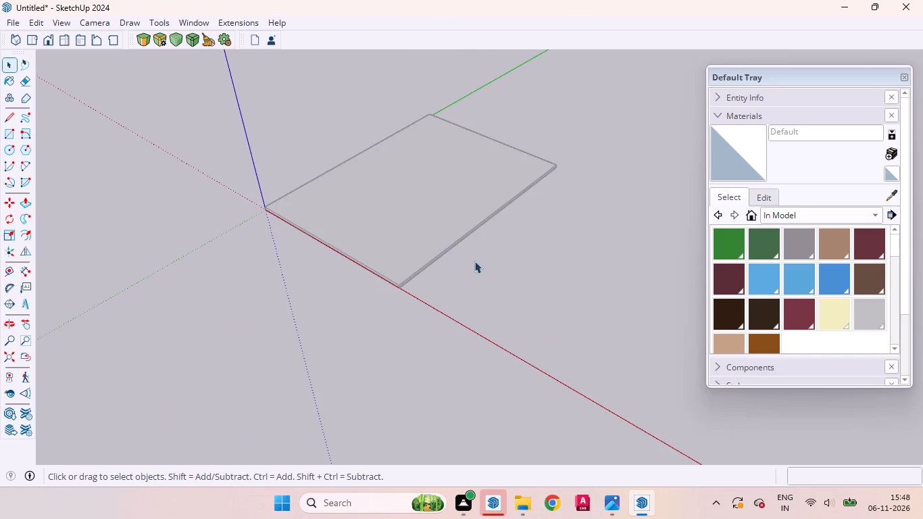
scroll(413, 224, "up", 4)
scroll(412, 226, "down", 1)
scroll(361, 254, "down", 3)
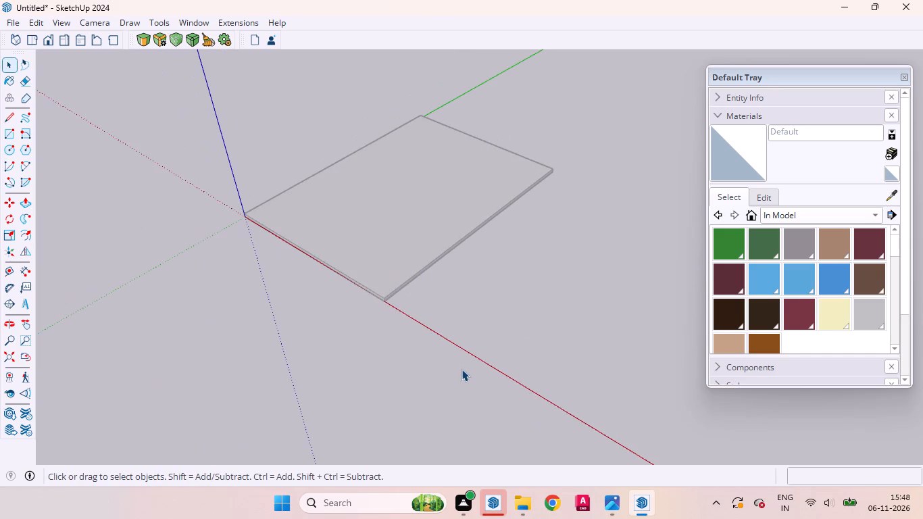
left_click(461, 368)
Place a tape-measure guide line on the slab, 5' in from its 30' edge along the red axis.
middle_click_drag(447, 277, 324, 299)
scroll(397, 262, "up", 1)
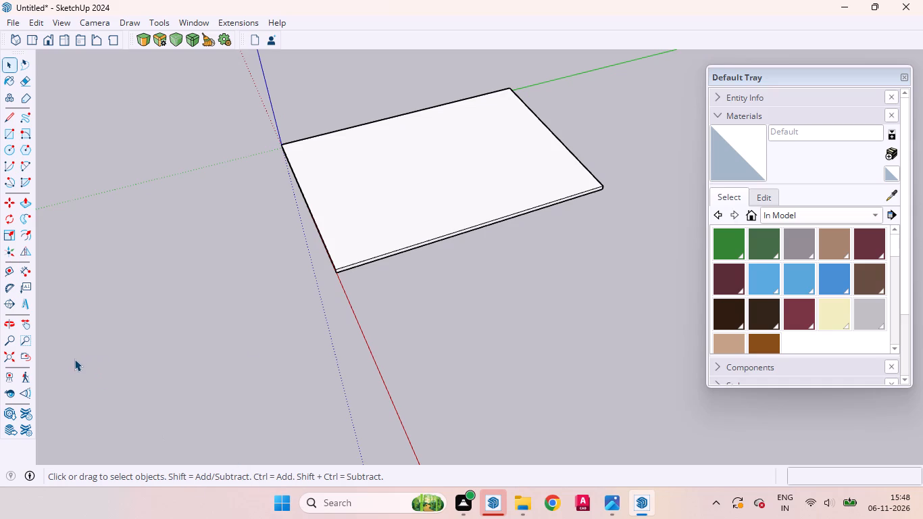
key("t")
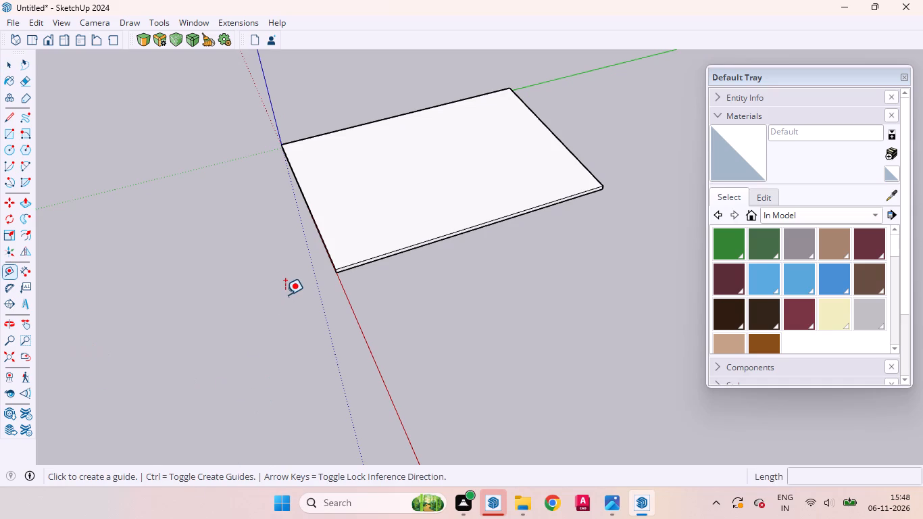
scroll(299, 195, "up", 4)
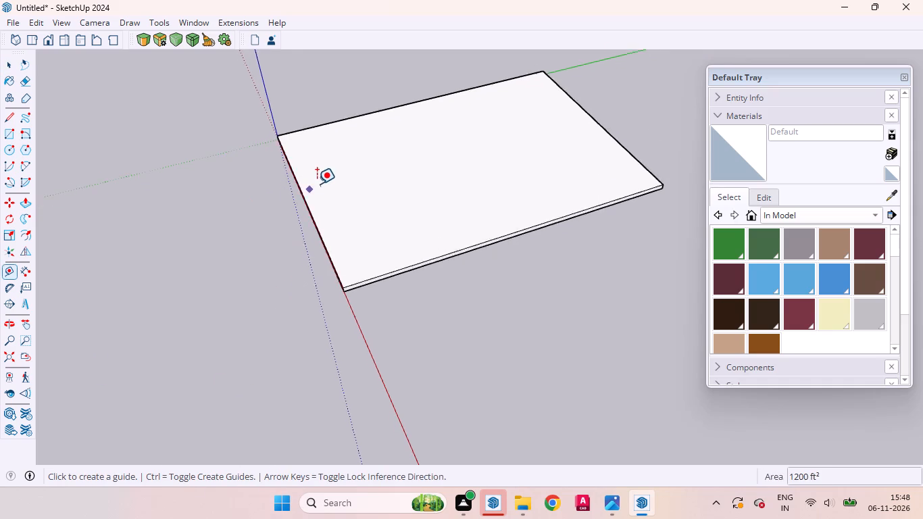
scroll(317, 184, "up", 3)
left_click(295, 193)
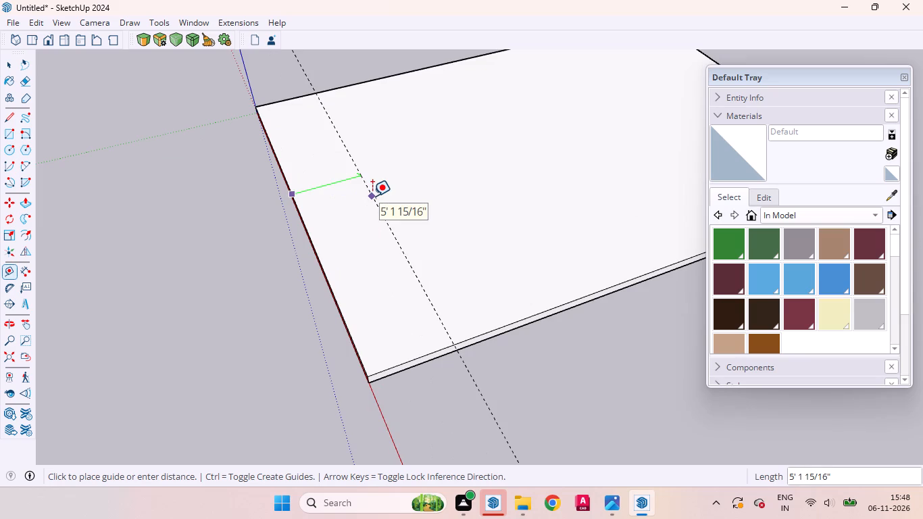
type("5'")
key("Return")
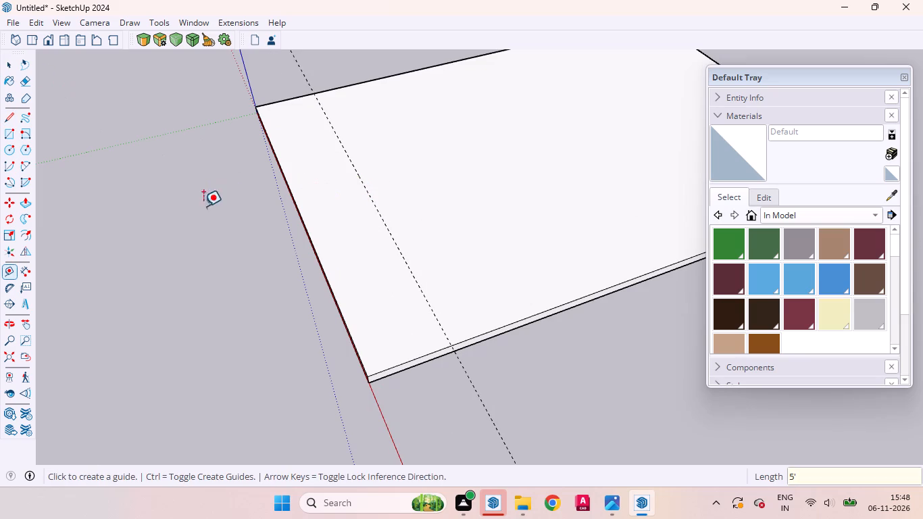
left_click(11, 70)
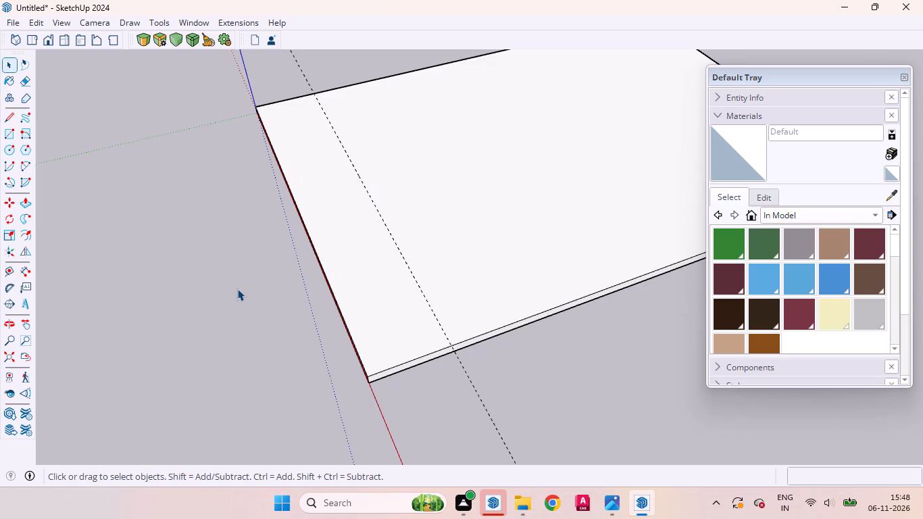
Start a new group and draw a 35' by 30' rectangle from the guide line to the slab's far opposite corner.
right_click(223, 245)
left_click(305, 283)
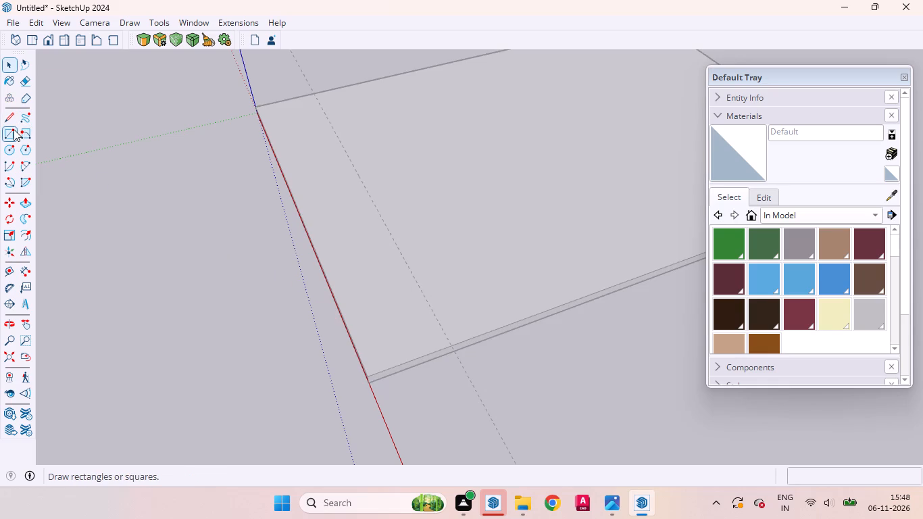
left_click(14, 129)
scroll(347, 294, "down", 4)
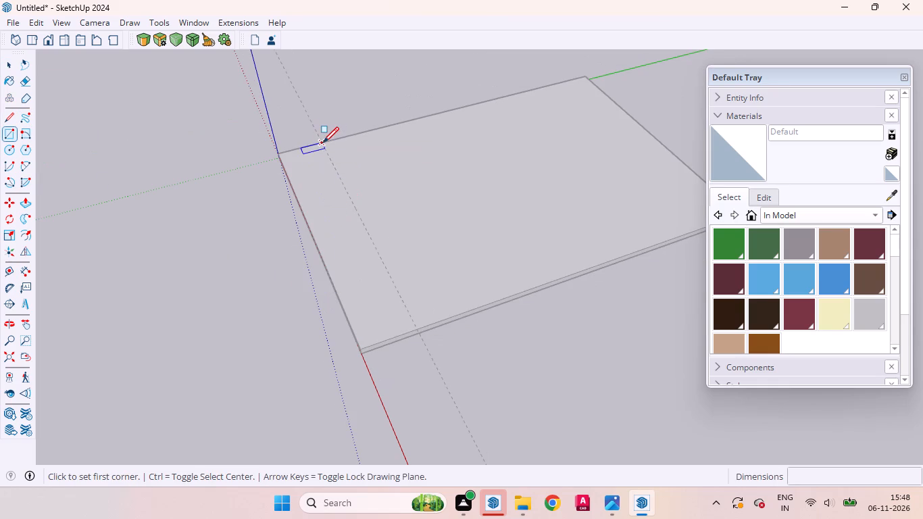
left_click(323, 143)
scroll(465, 201, "down", 4)
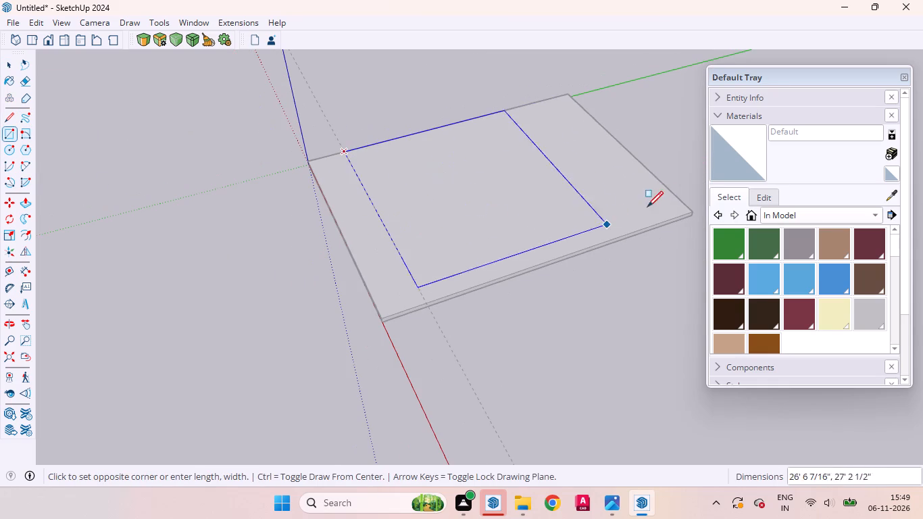
left_click(690, 205)
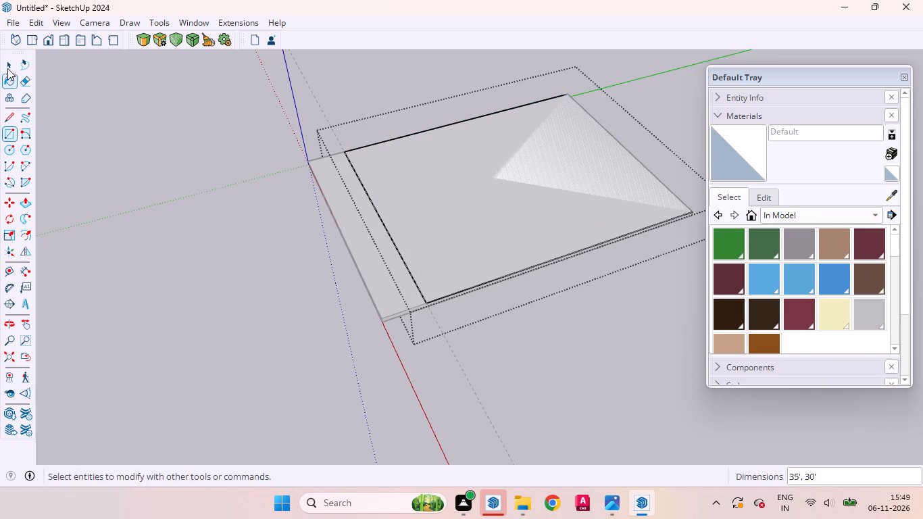
Push/Pull the 35' by 30' rectangle up 20' as the building mass, and leave its group.
left_click(29, 203)
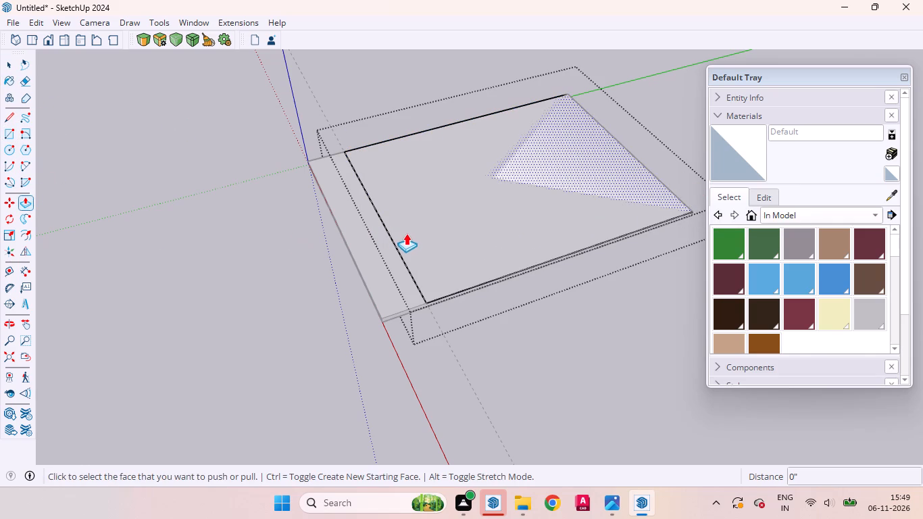
left_click_drag(502, 230, 509, 199)
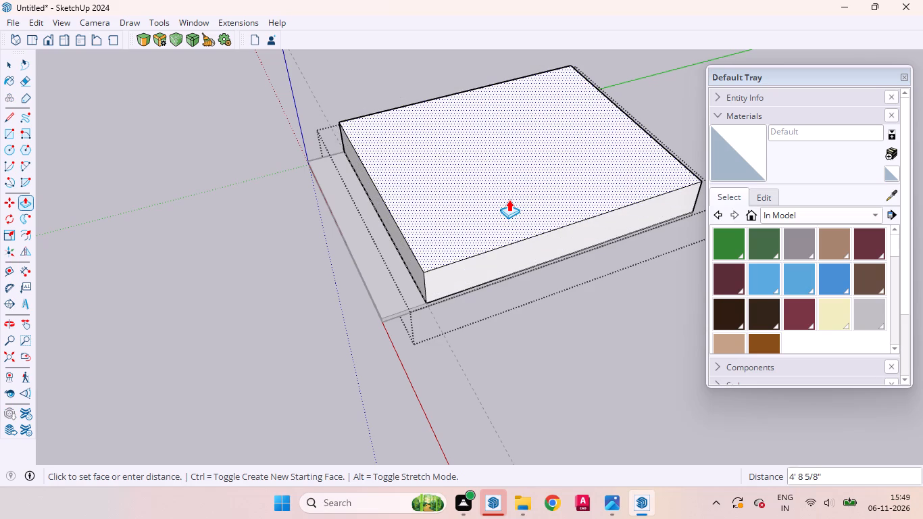
left_click_drag(509, 199, 509, 200)
key("2")
key("0")
key("apostrophe")
key("Return")
key("space")
scroll(414, 316, "down", 5)
middle_click_drag(351, 309, 490, 191)
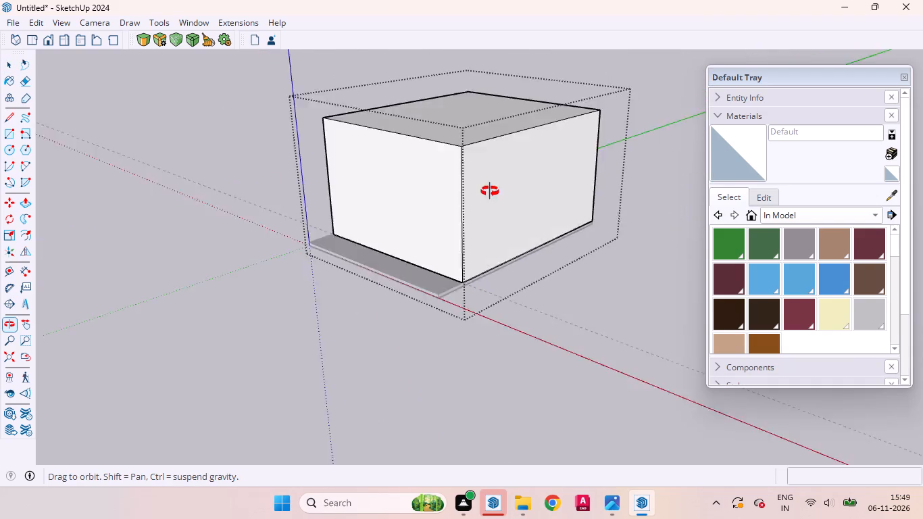
middle_click_drag(490, 191, 719, 164)
left_click(480, 339)
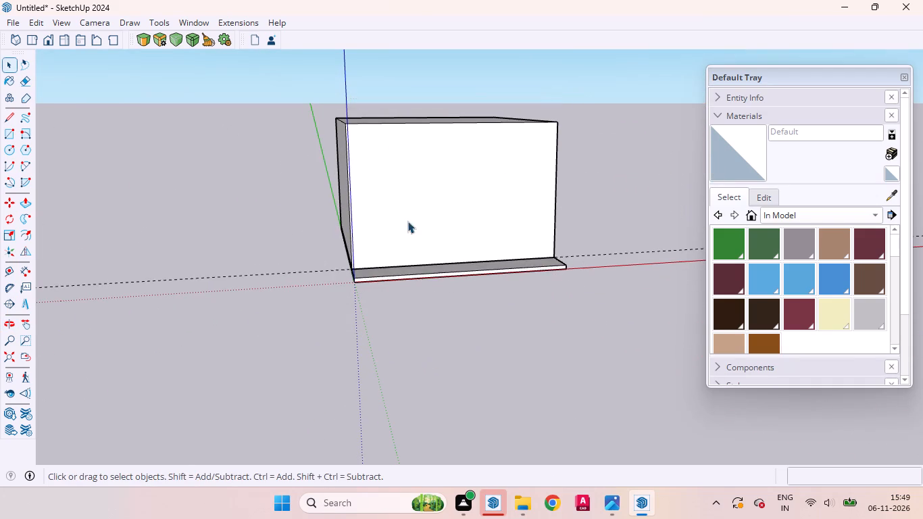
Inside the building mass group, divide the front face with a 20' vertical line from its bottom edge's midpoint to its top edge's midpoint.
scroll(468, 187, "up", 4)
left_click(411, 235)
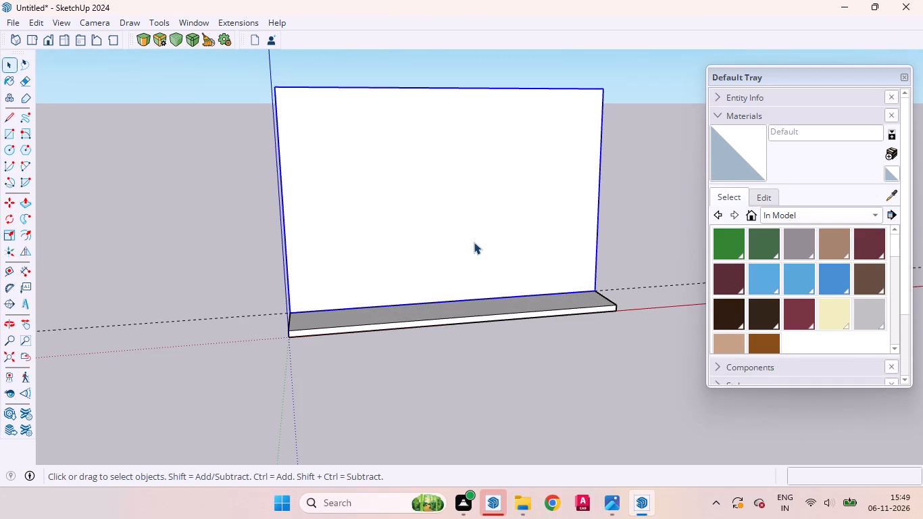
left_click(474, 242)
left_click(468, 242)
triple_click(454, 238)
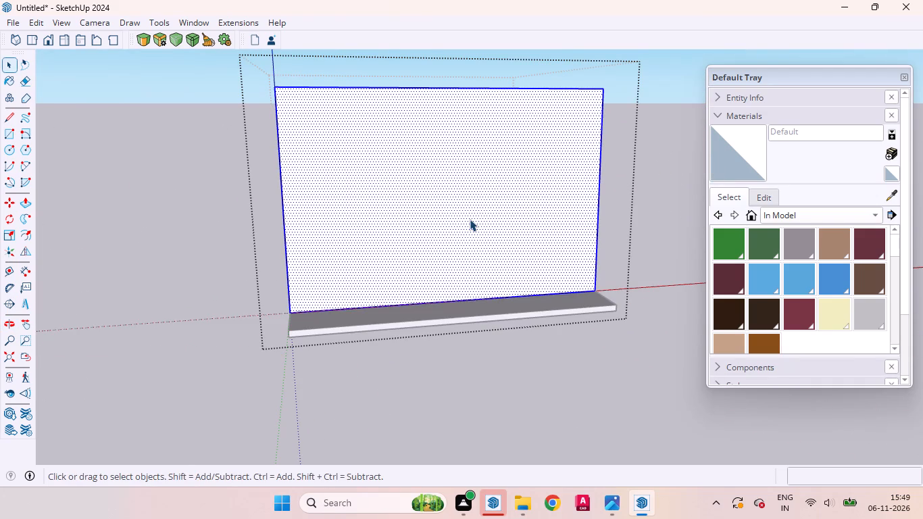
key("l")
left_click(453, 302)
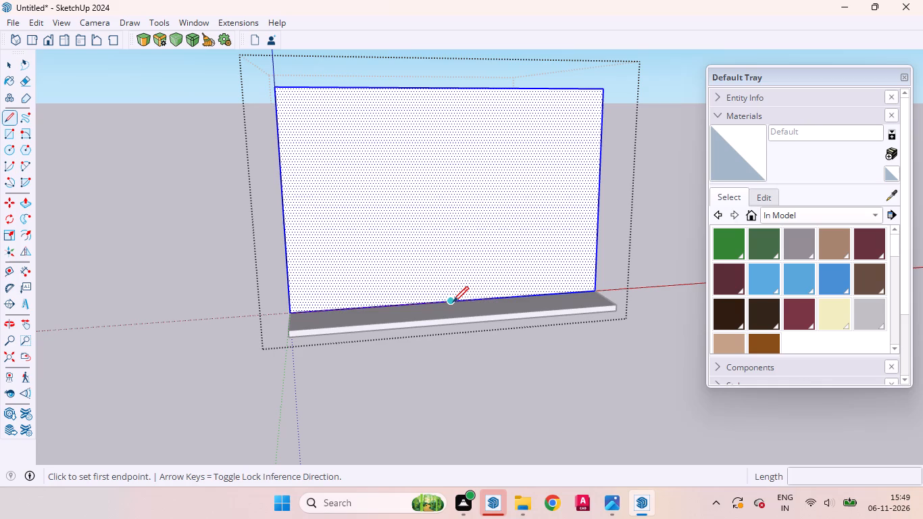
left_click(451, 90)
left_click(13, 64)
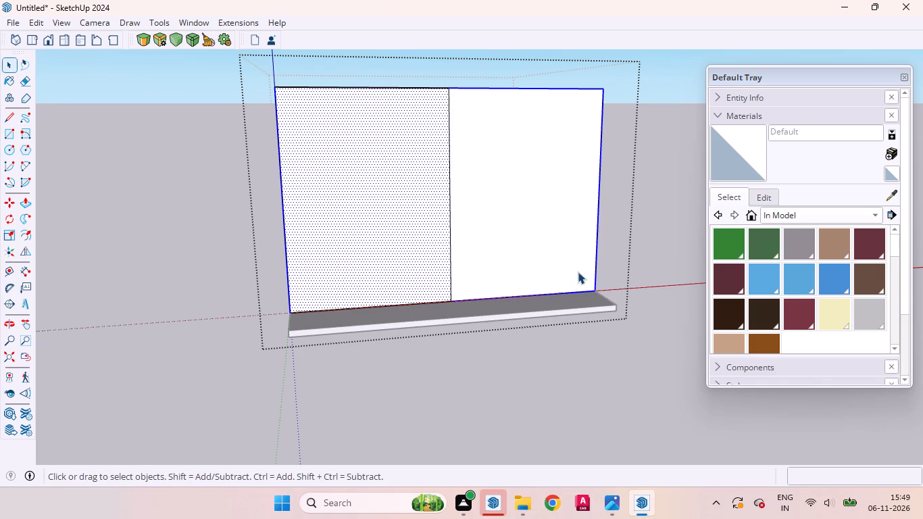
Push/Pull the top face of the building mass up by 8".
middle_click_drag(555, 282, 499, 286)
middle_click(499, 286)
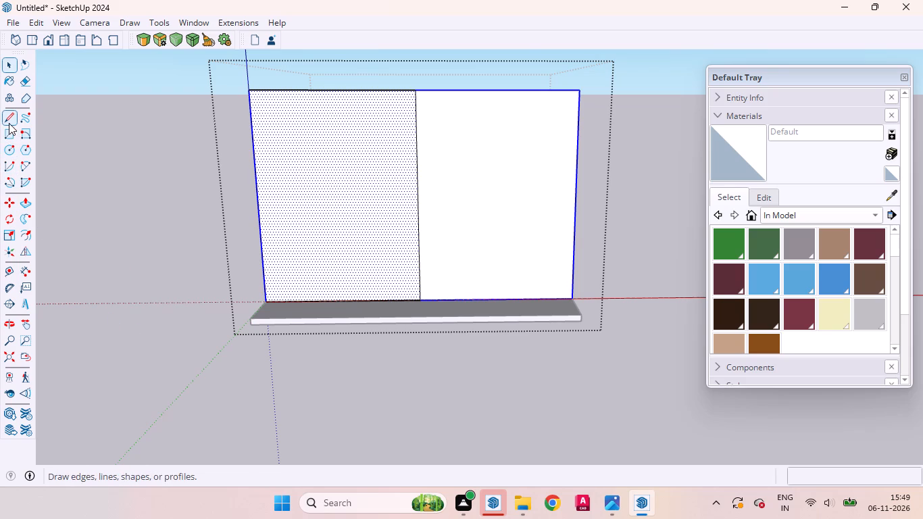
key("space")
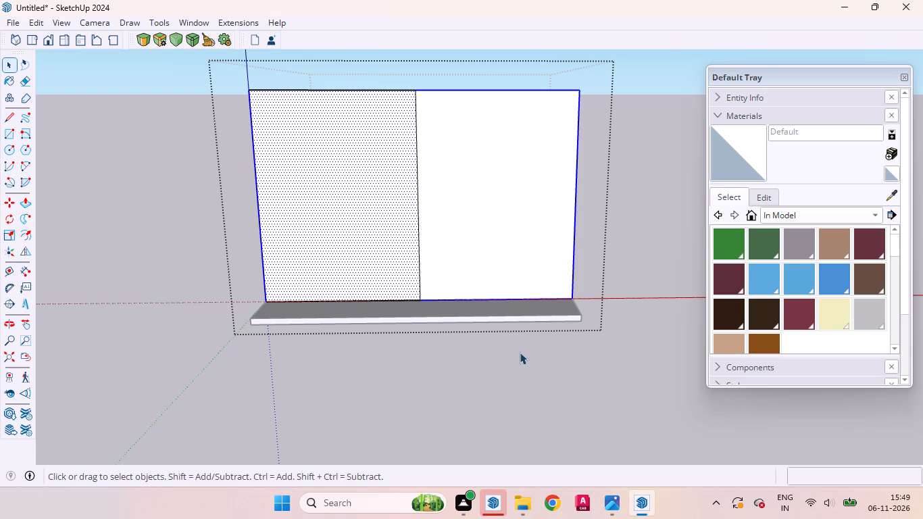
middle_click_drag(525, 337, 590, 507)
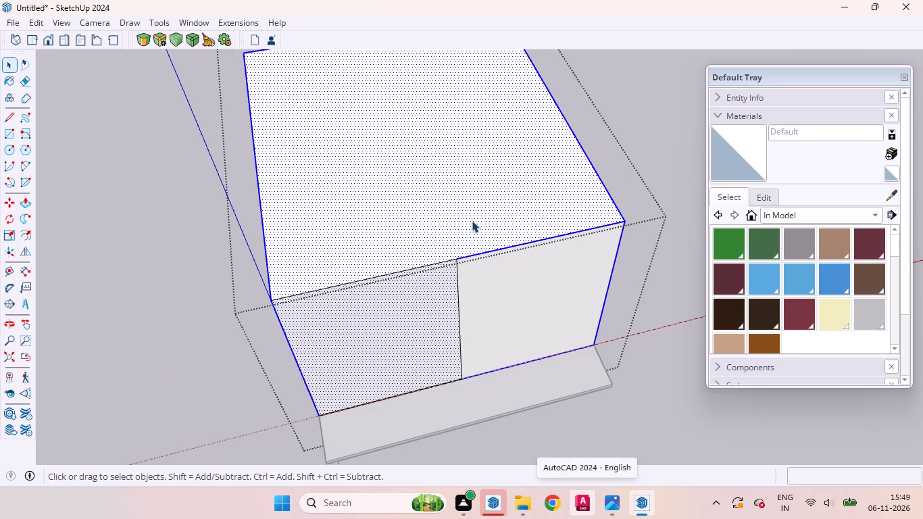
key("p")
left_click_drag(466, 220, 465, 214)
key("8")
key("Return")
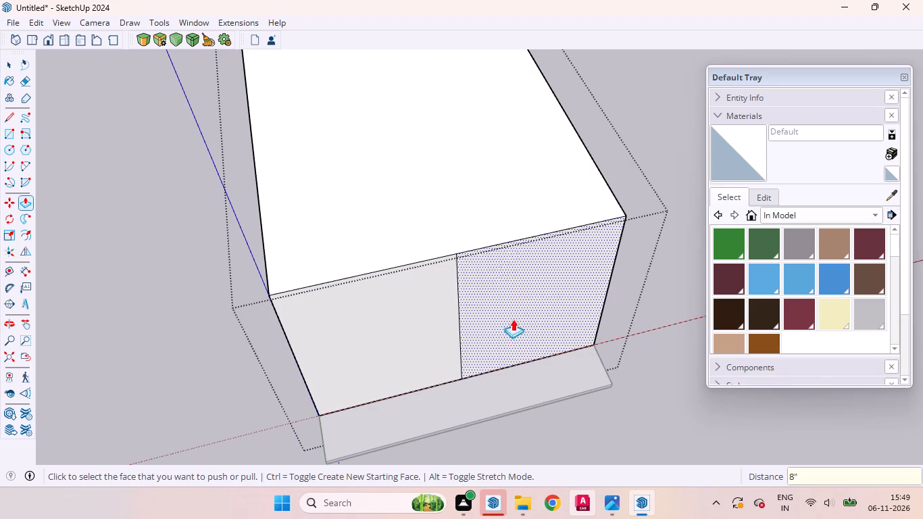
key("m")
scroll(491, 320, "down", 3)
key("space")
key("space")
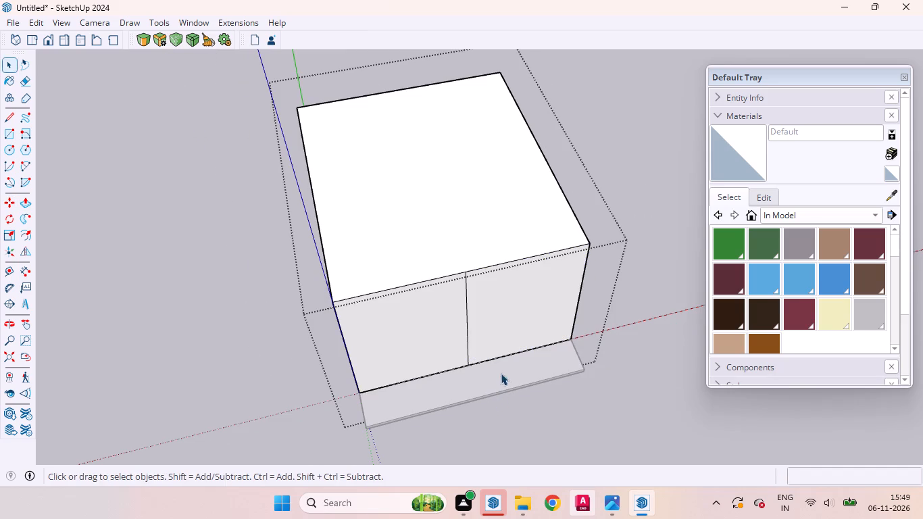
Draw a 15' horizontal line across the front face's right half, from the vertical divider's midpoint to the building's outer edge.
middle_click_drag(480, 359, 440, 272)
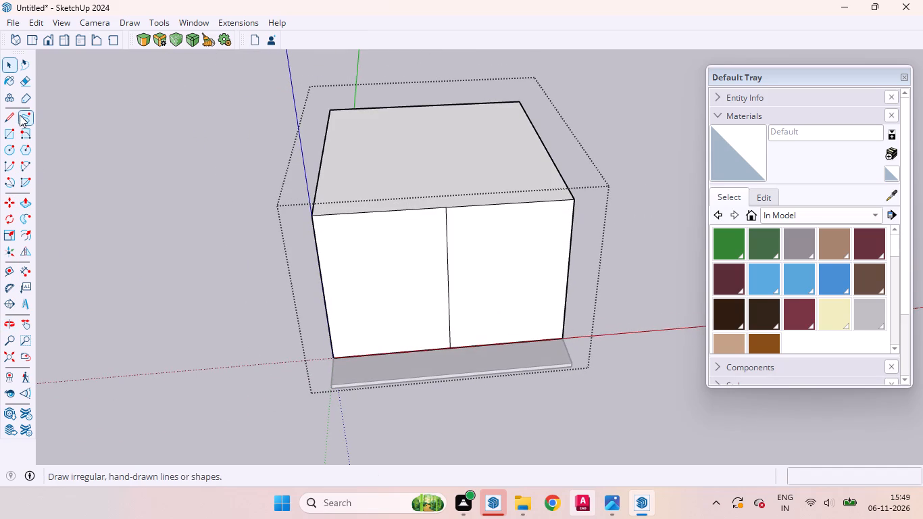
left_click(11, 113)
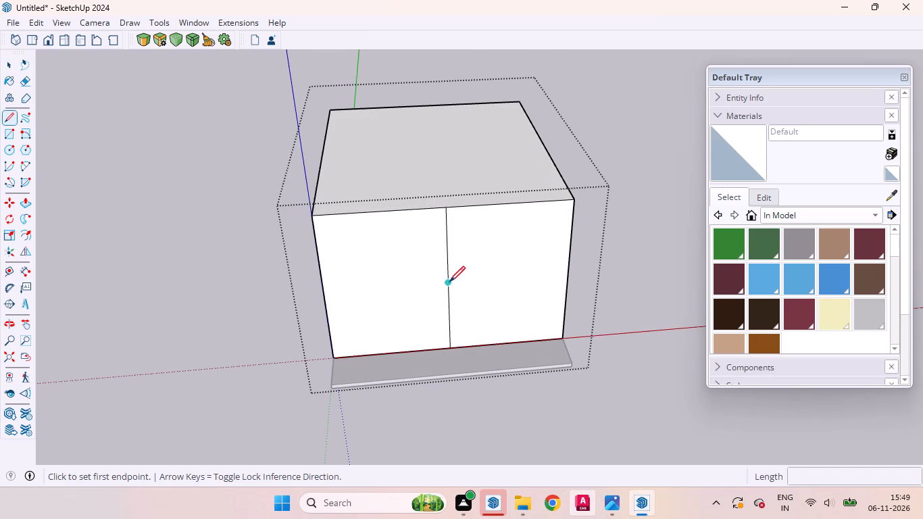
left_click(449, 282)
left_click(571, 270)
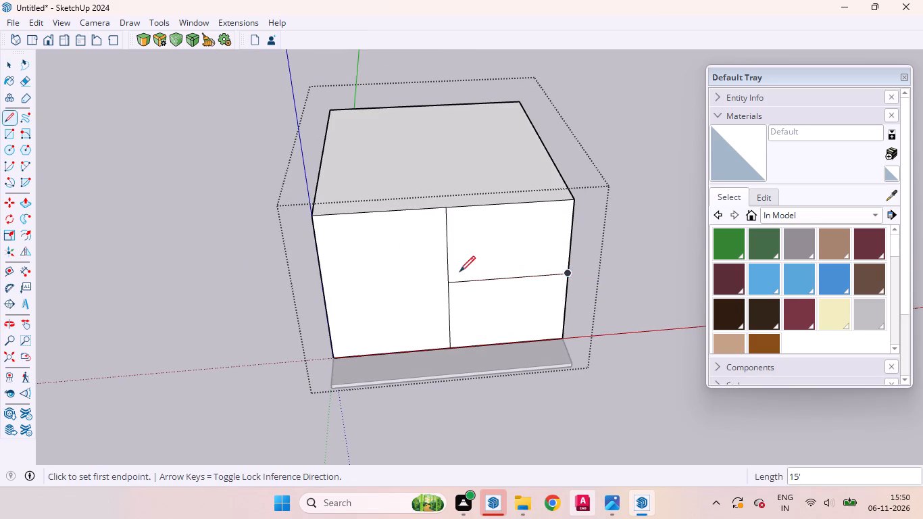
scroll(454, 281, "up", 2)
scroll(454, 281, "down", 1)
scroll(455, 281, "up", 9)
key("space")
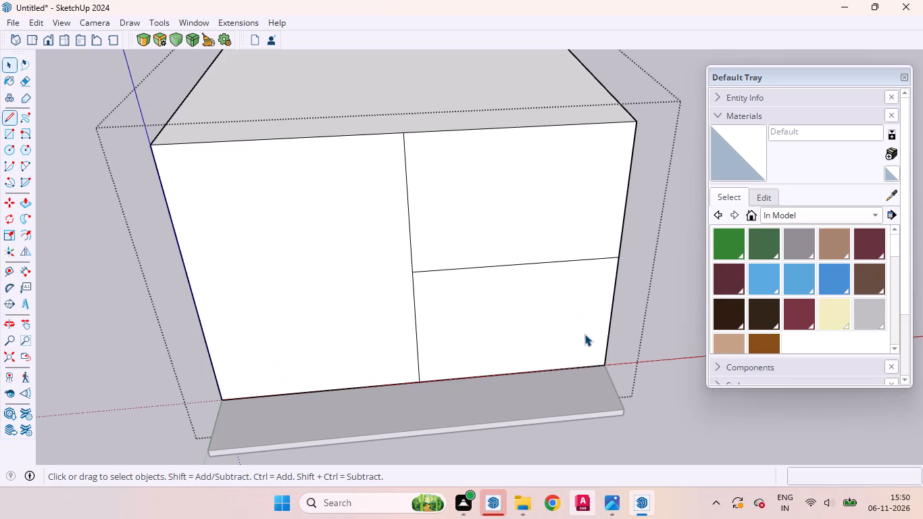
Copy the horizontal dividing line 4" up, and copy that new line 8" down to form a slab band.
scroll(534, 309, "up", 4)
left_click(470, 242)
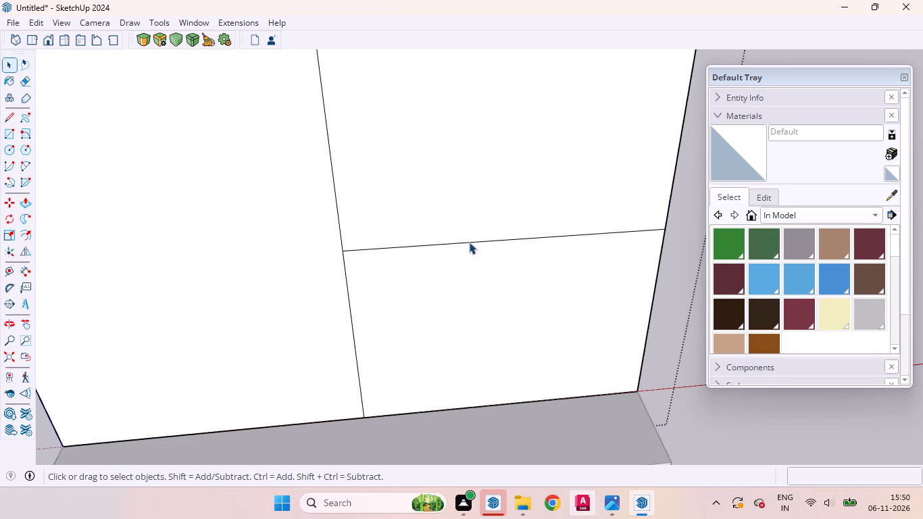
key("m")
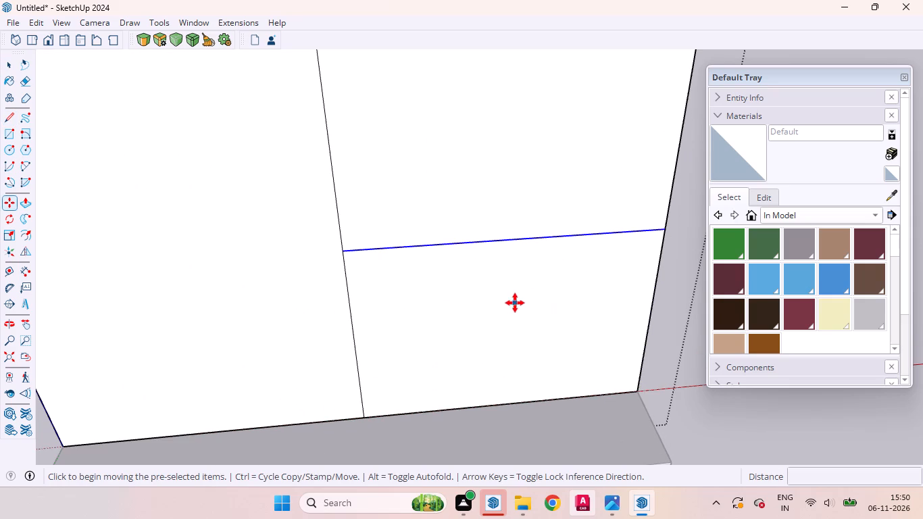
left_click(521, 282)
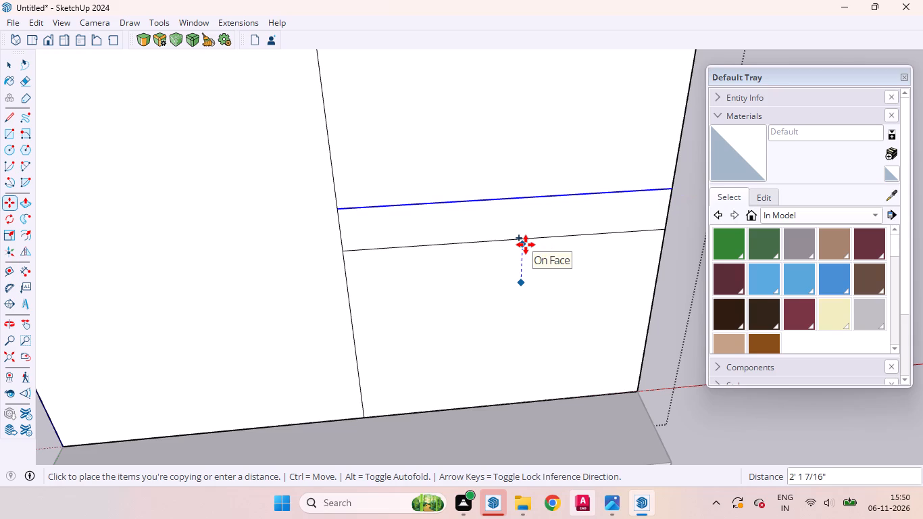
key("4")
key("Return")
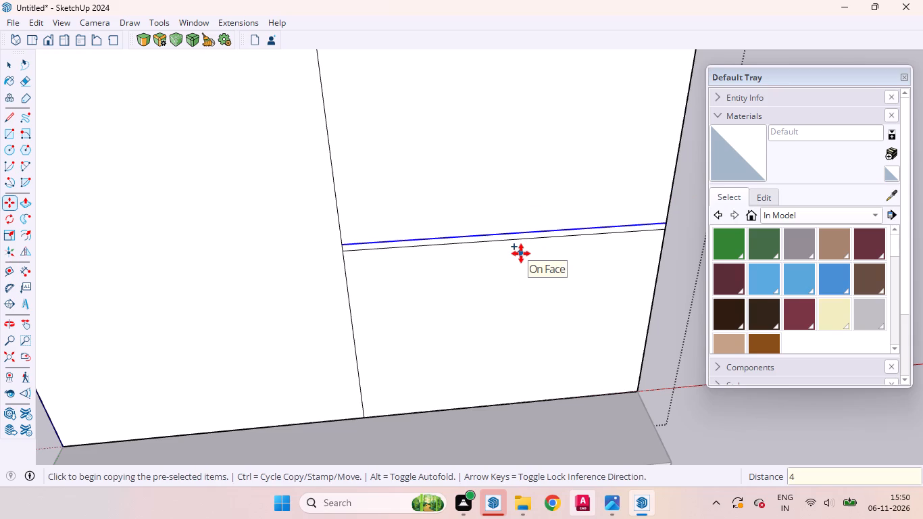
left_click(521, 253)
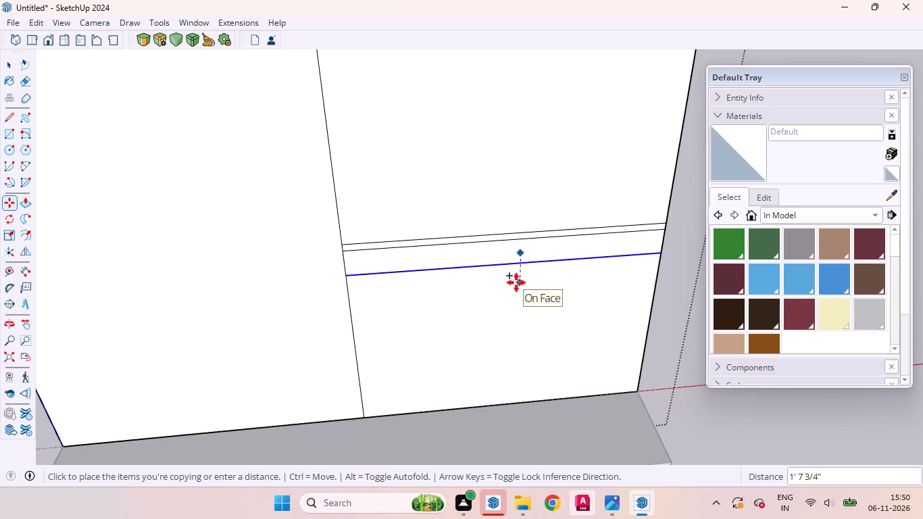
key("8")
key("Return")
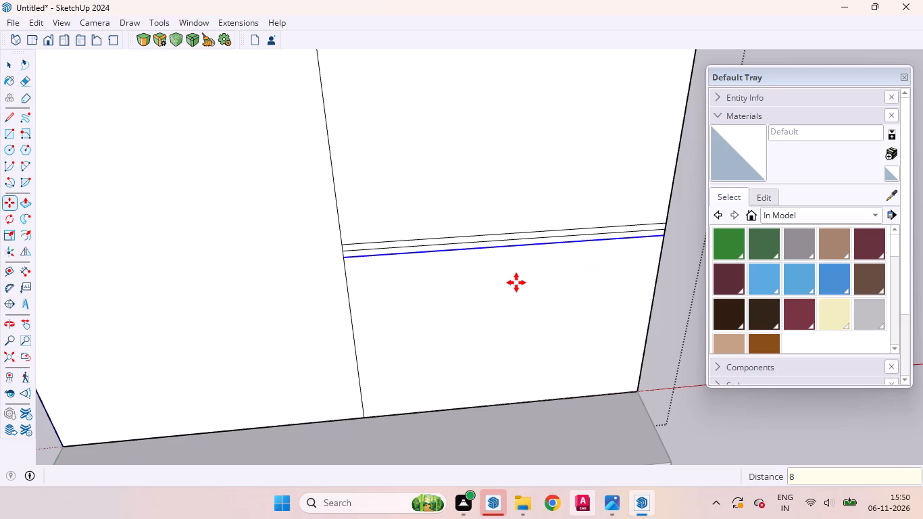
key("space")
Copy the outer vertical edge of the front face's lower right panel 8" inward.
scroll(528, 314, "down", 3)
middle_click_drag(558, 311, 553, 226)
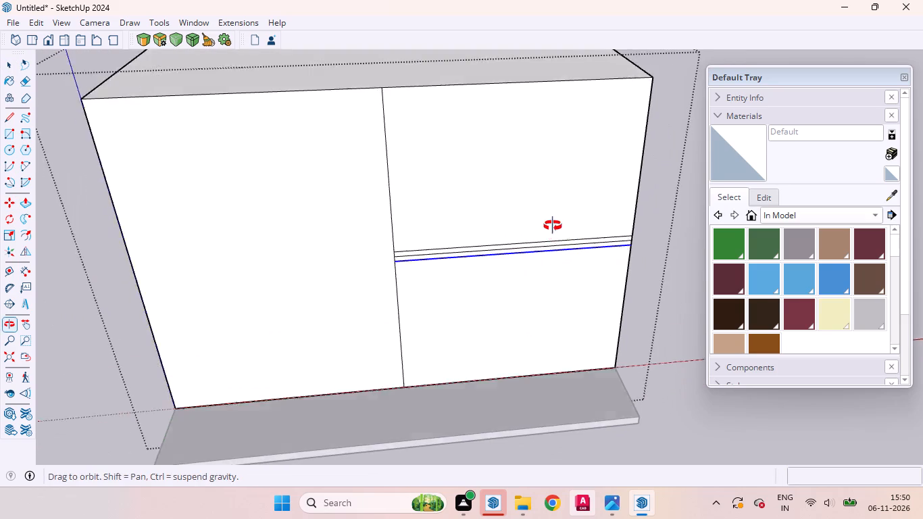
middle_click_drag(553, 226, 541, 208)
left_click(532, 216)
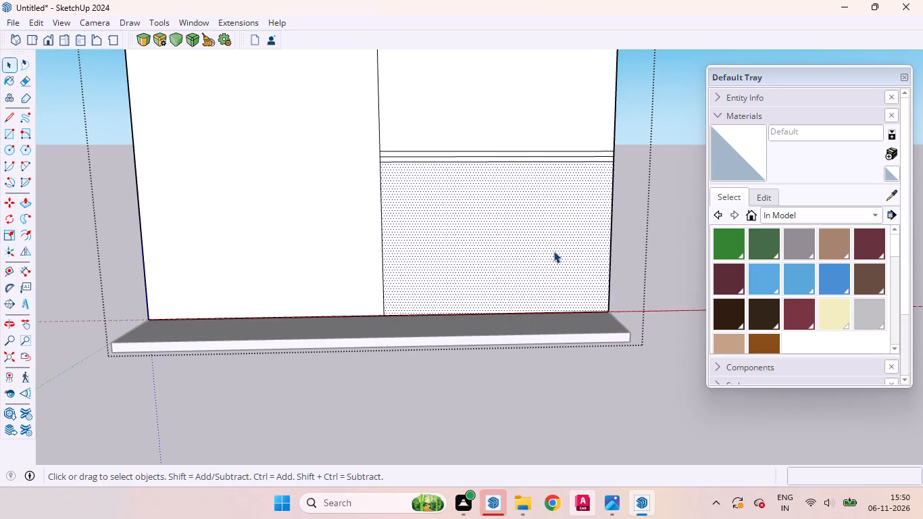
scroll(614, 171, "up", 4)
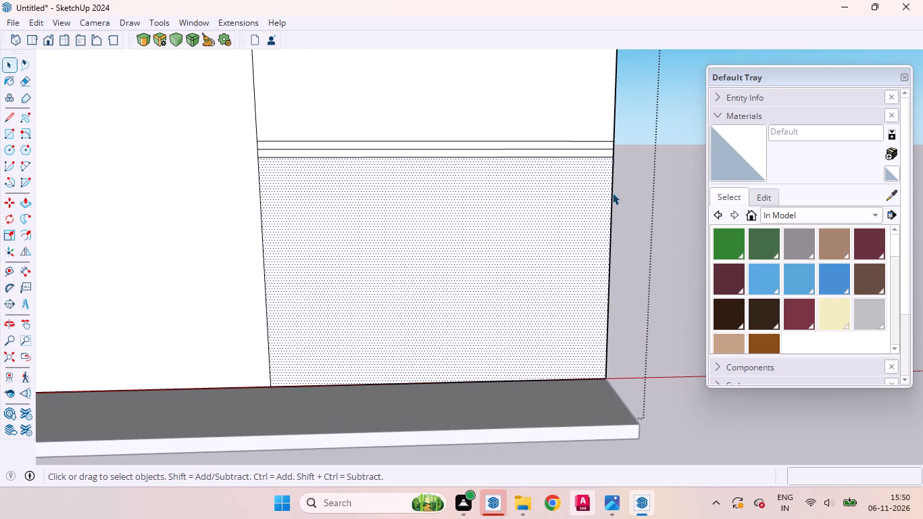
left_click(611, 195)
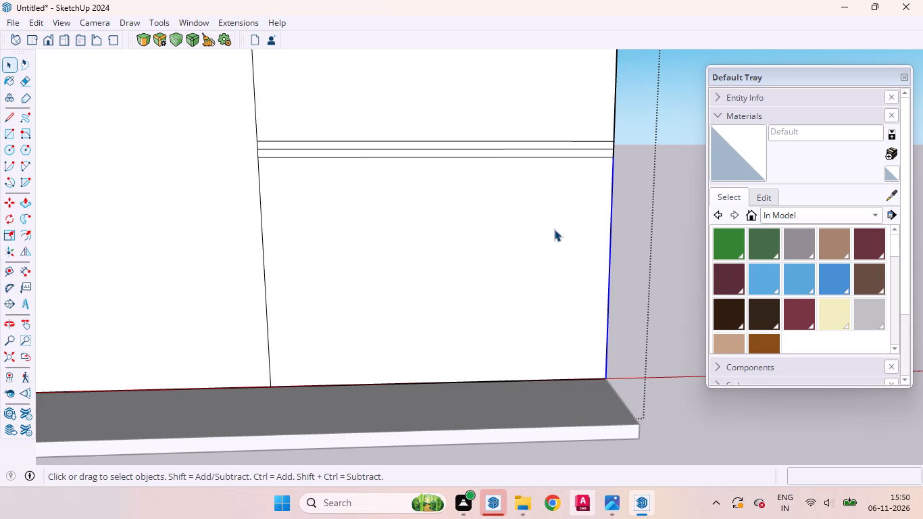
key("m")
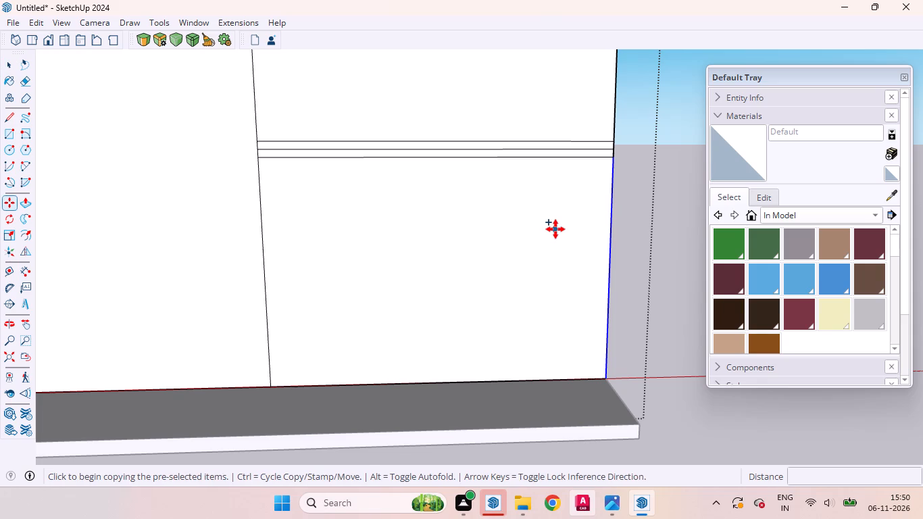
left_click(555, 229)
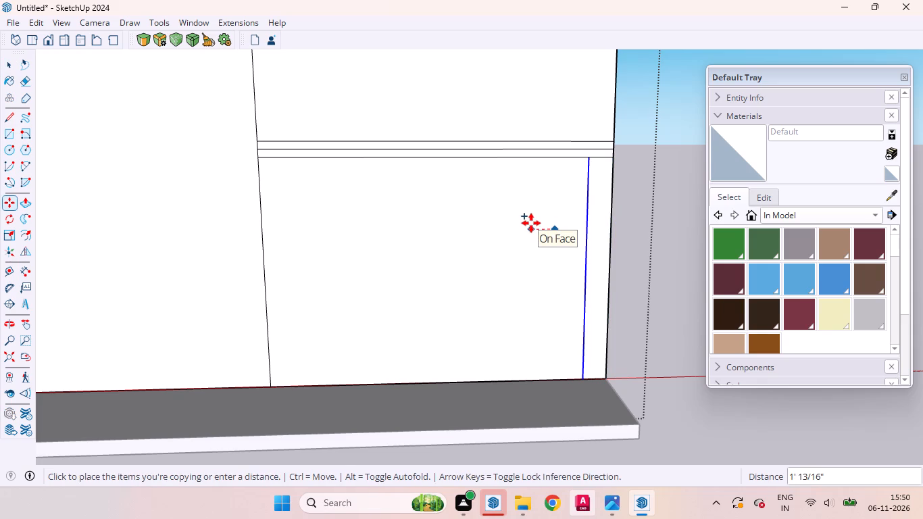
key("8")
key("Return")
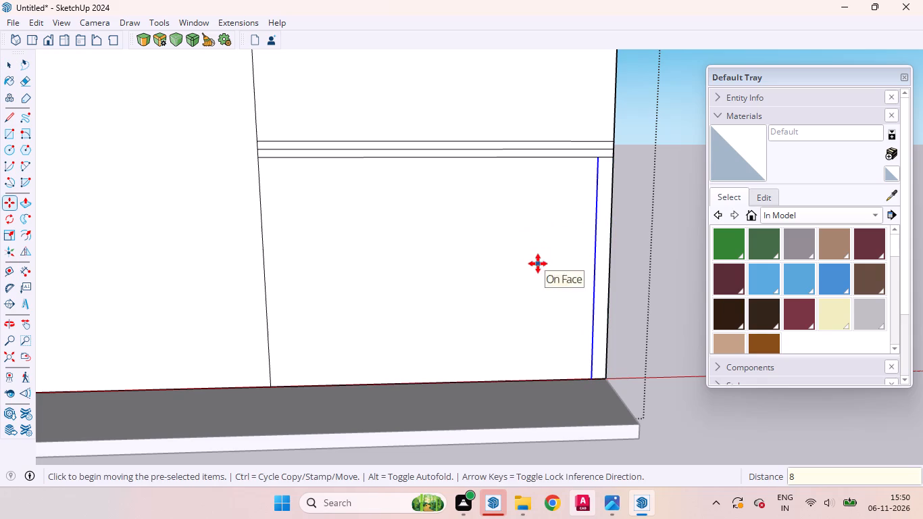
key("space")
Copy the bottom edge of the lower right panel 6" up.
left_click(520, 270)
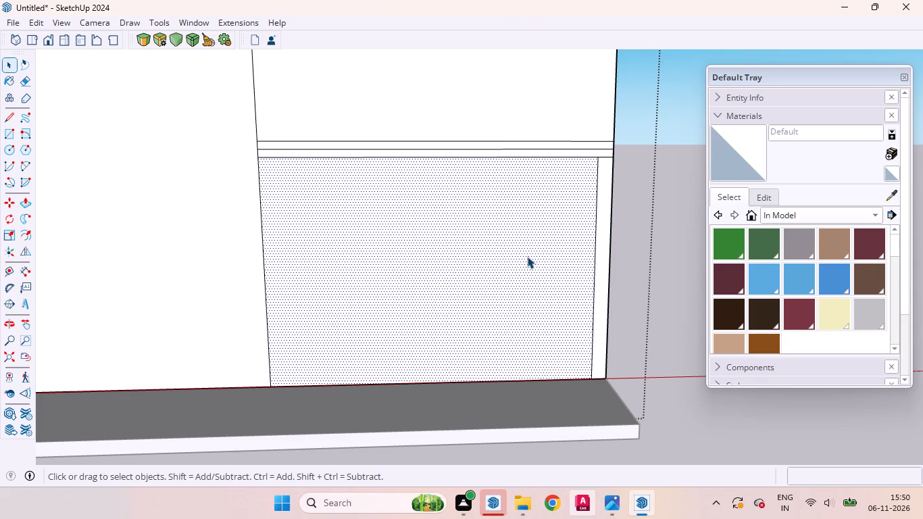
middle_click_drag(530, 285, 424, 312)
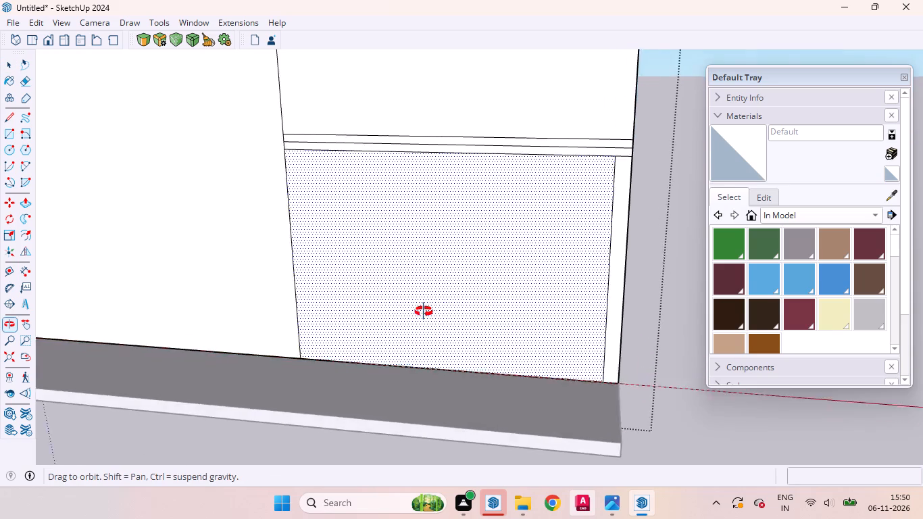
middle_click_drag(424, 312, 412, 287)
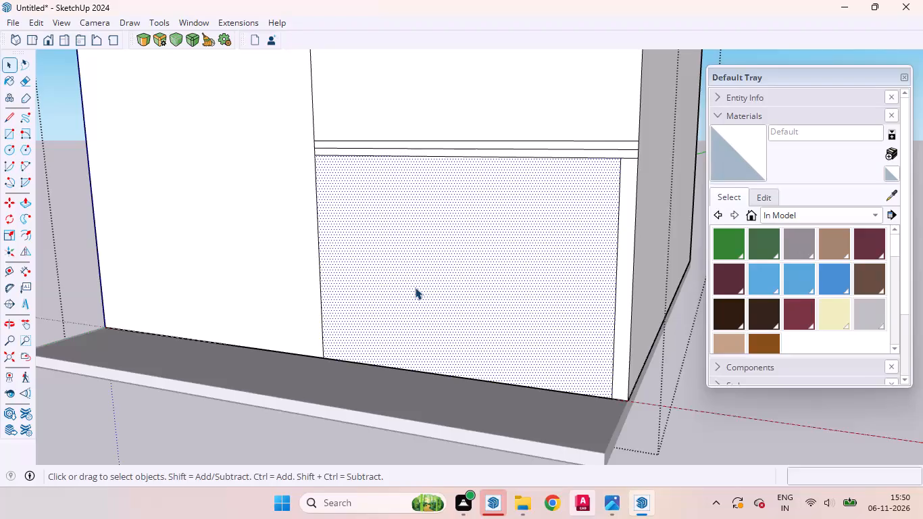
left_click(419, 371)
key("m")
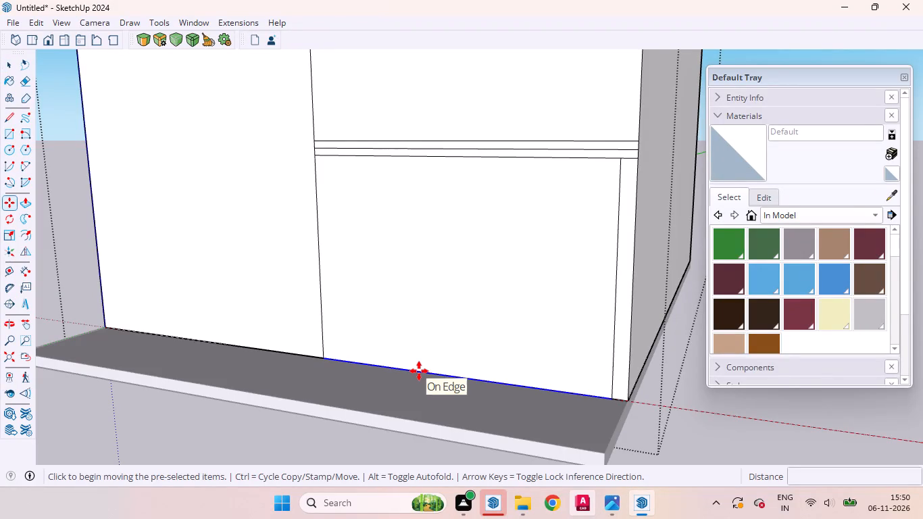
left_click(419, 371)
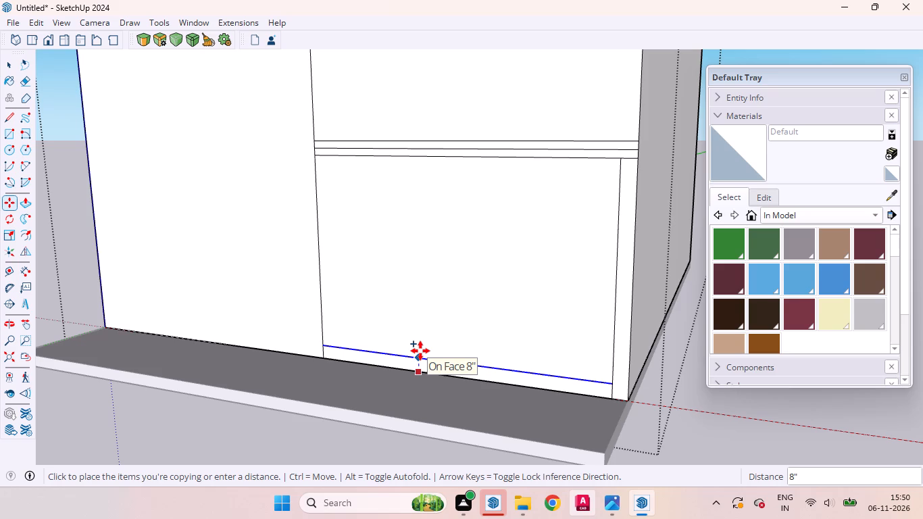
key("6")
key("Return")
key("space")
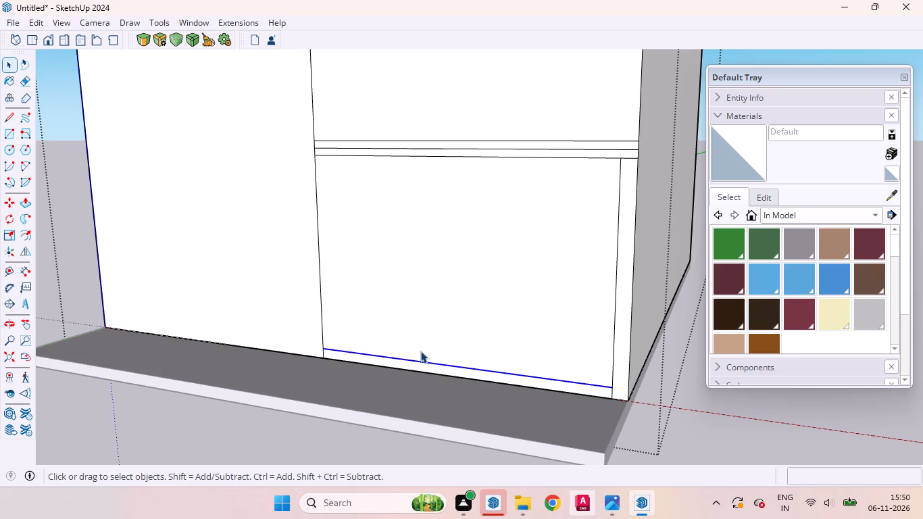
Push/Pull the bordered lower right panel 7' into the building as a recess.
left_click(476, 316)
key("p")
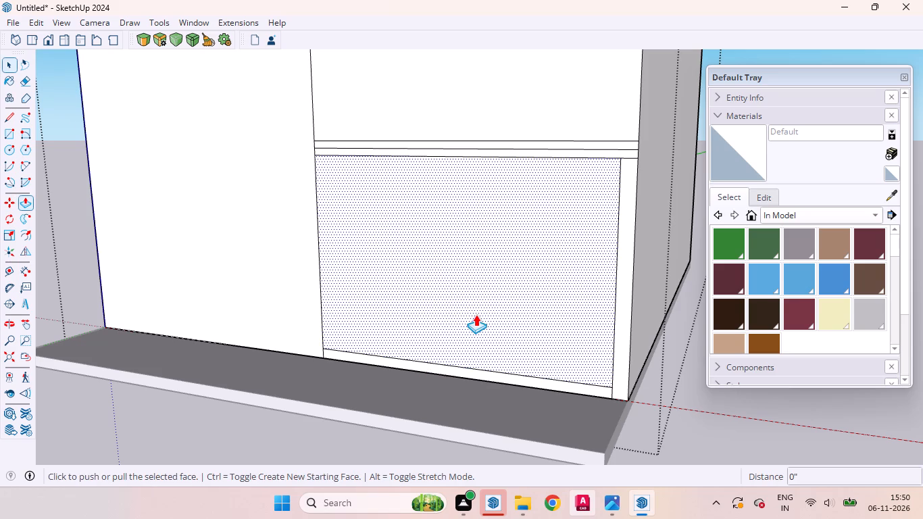
left_click_drag(474, 314, 504, 301)
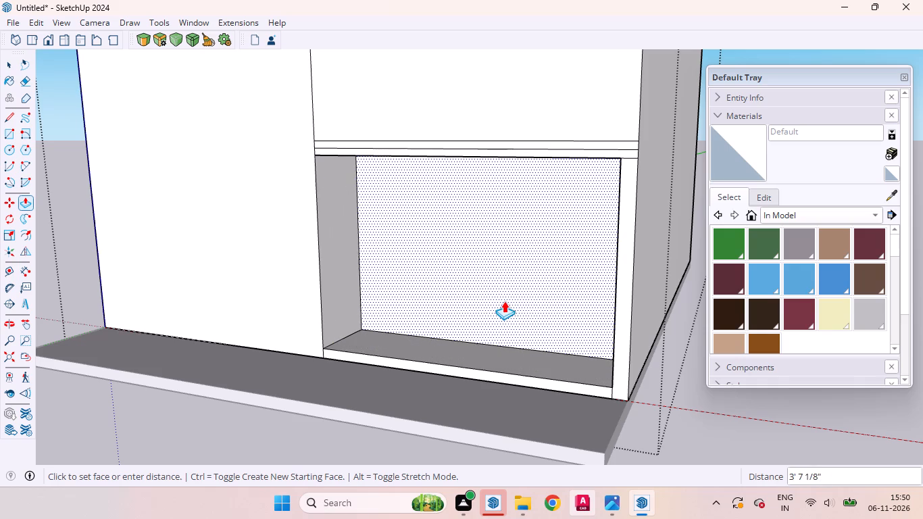
left_click_drag(504, 301, 521, 297)
type("7'")
key("Return")
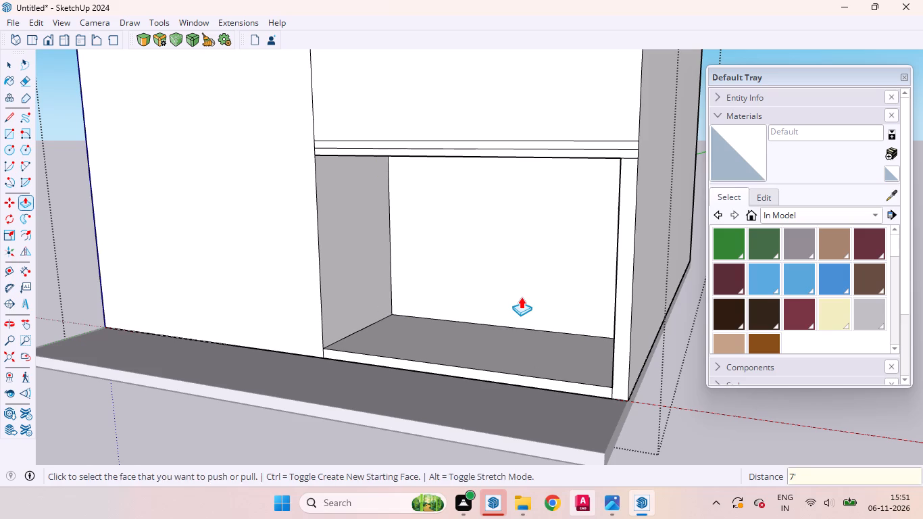
key("space")
Erase the middle horizontal line of the band above the recess.
scroll(495, 360, "down", 4)
middle_click_drag(539, 306, 601, 264)
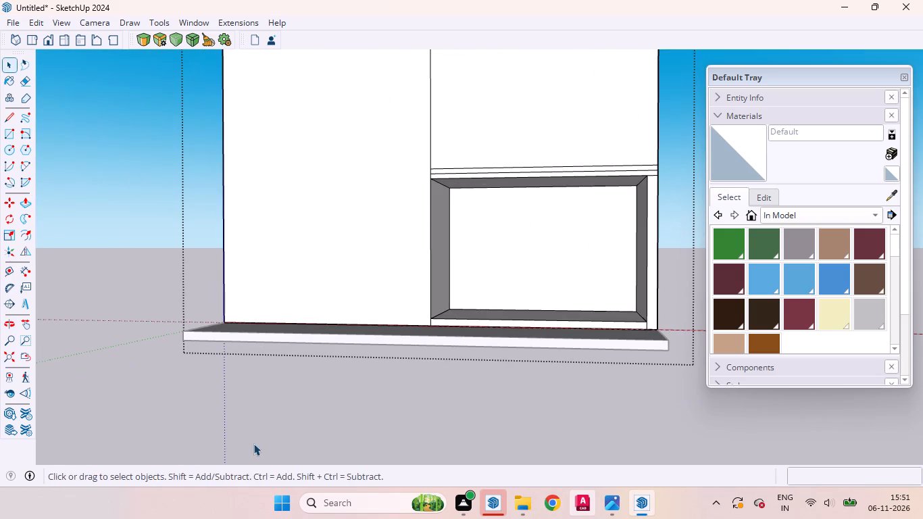
scroll(434, 137, "up", 13)
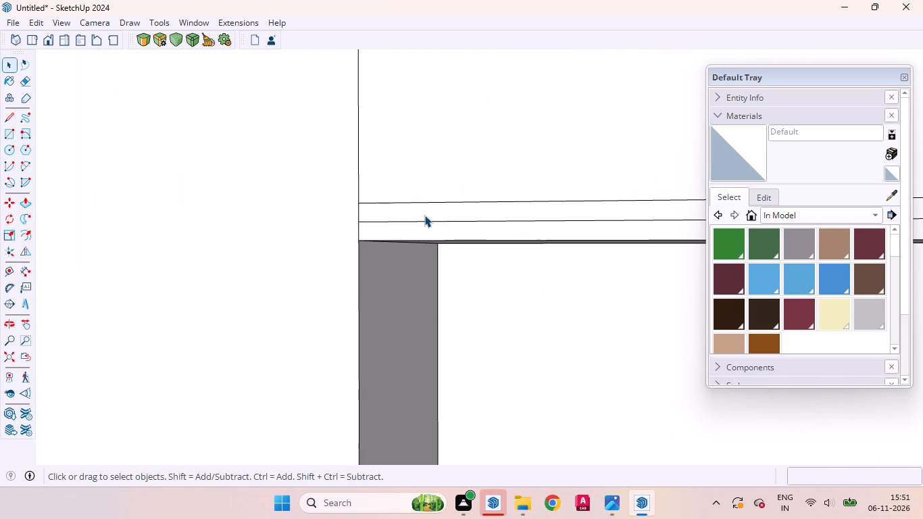
left_click(424, 220)
right_click(424, 220)
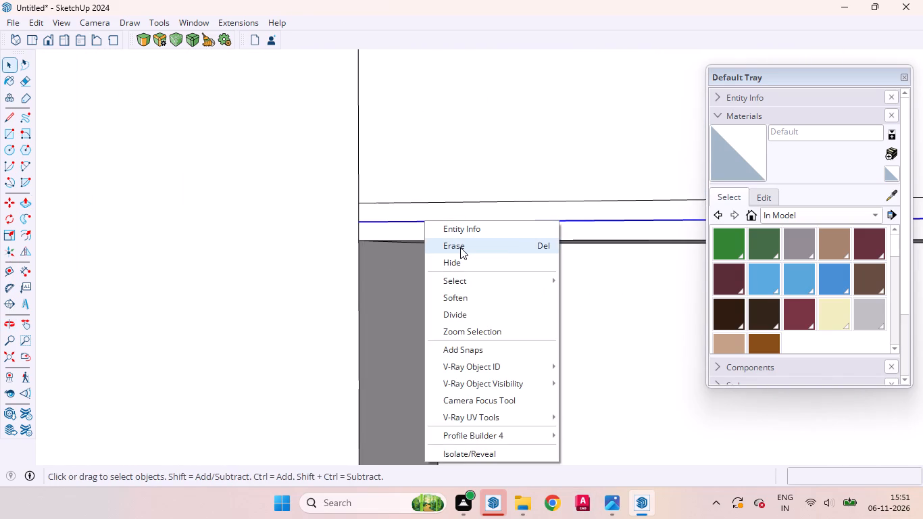
left_click(460, 247)
Examine the front facade's upper right panel and full-height left panel from several angles.
scroll(410, 266, "down", 16)
scroll(394, 232, "up", 1)
scroll(394, 232, "down", 7)
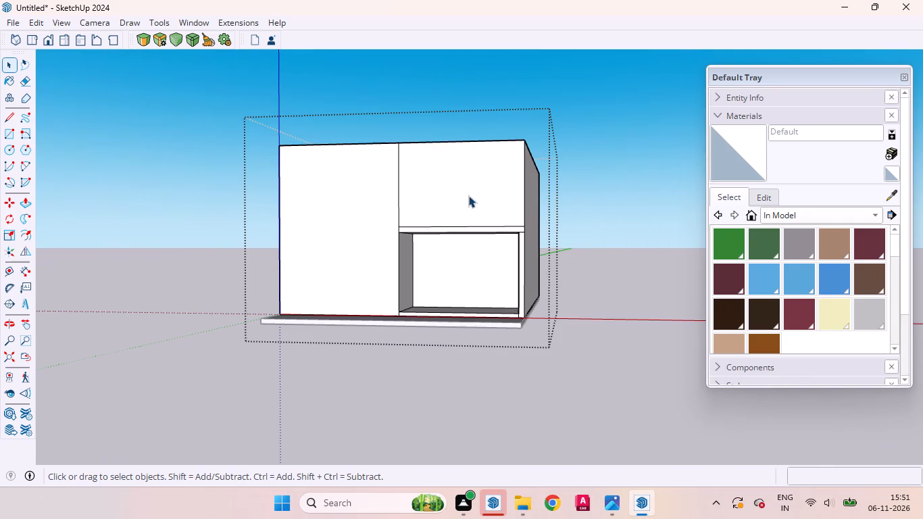
left_click(471, 192)
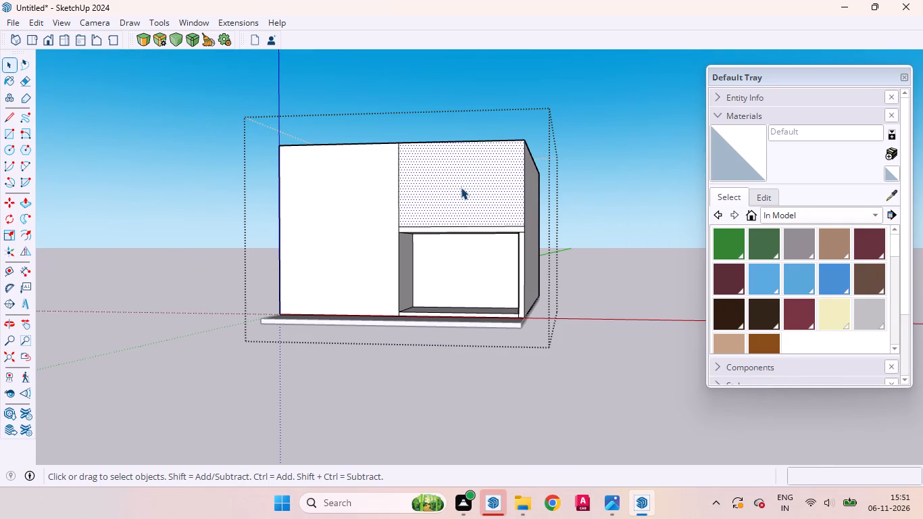
scroll(436, 191, "up", 4)
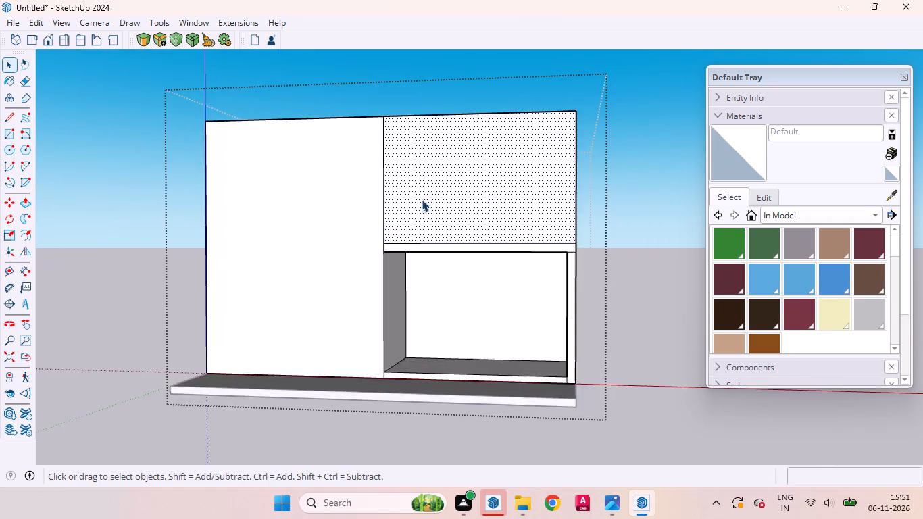
scroll(422, 199, "up", 4)
middle_click_drag(347, 232, 476, 257)
scroll(439, 272, "down", 7)
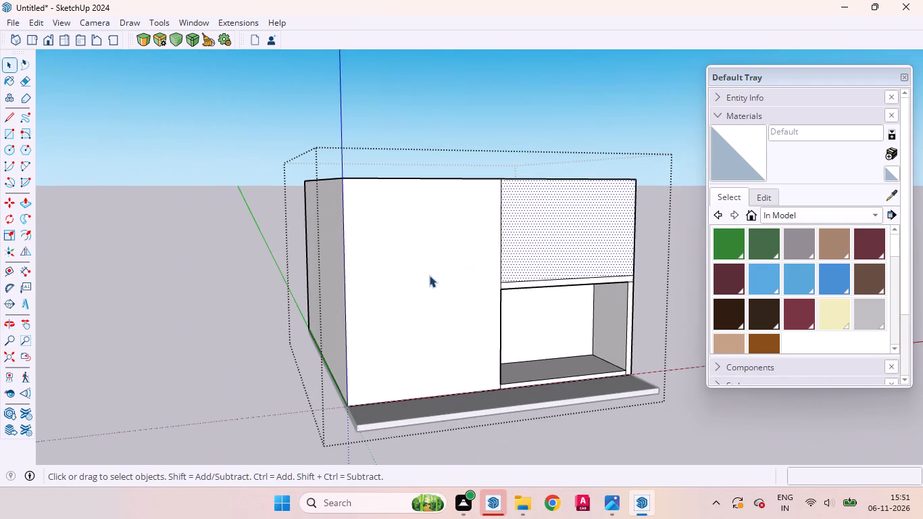
middle_click_drag(399, 287, 418, 322)
left_click(418, 301)
middle_click_drag(472, 349, 365, 301)
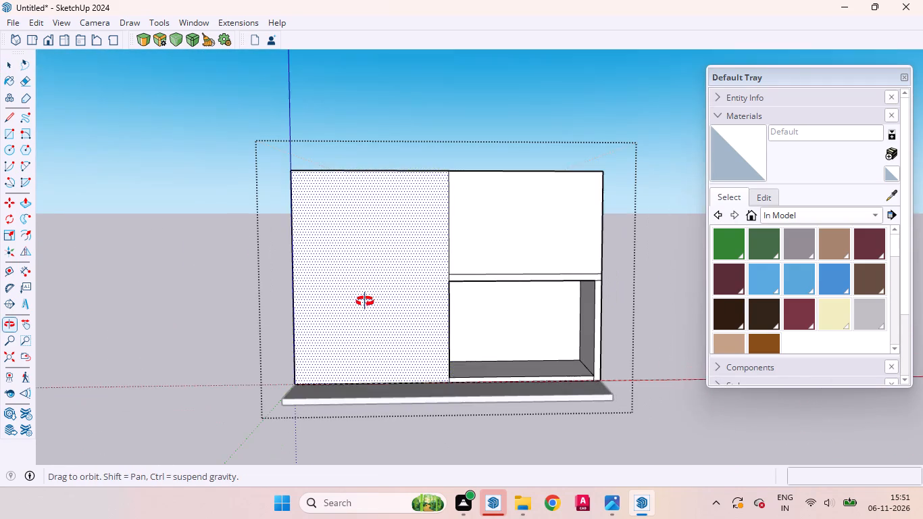
middle_click_drag(365, 301, 365, 302)
scroll(362, 297, "down", 2)
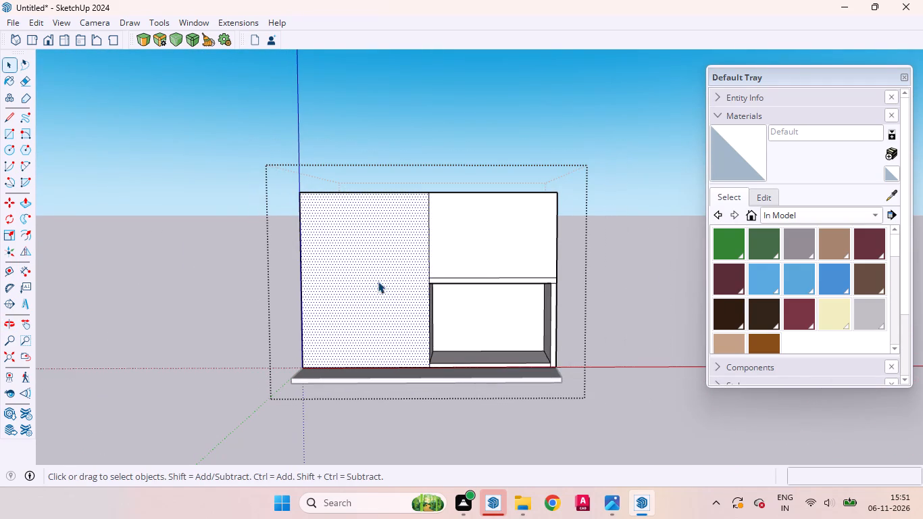
scroll(358, 231, "up", 4)
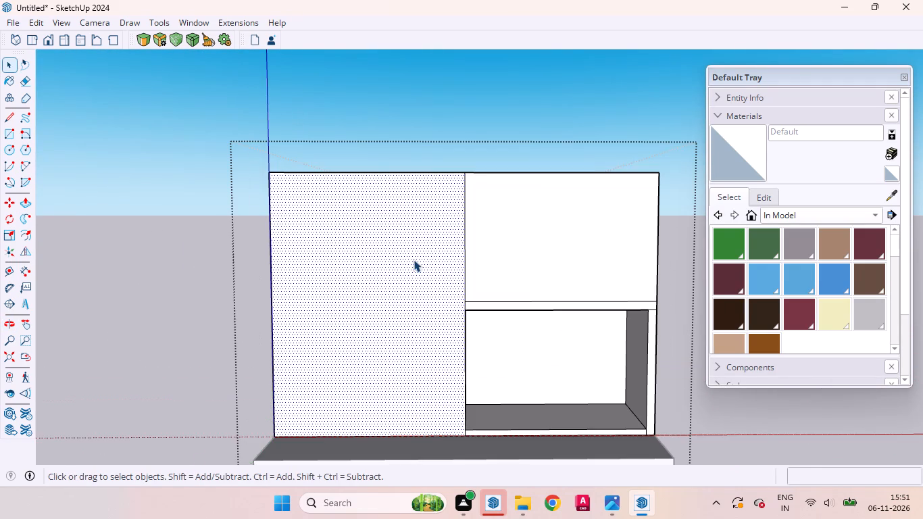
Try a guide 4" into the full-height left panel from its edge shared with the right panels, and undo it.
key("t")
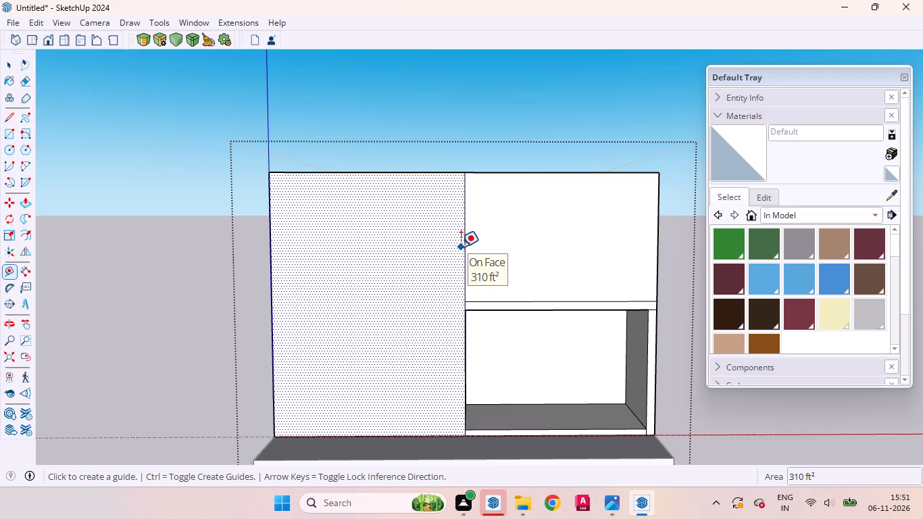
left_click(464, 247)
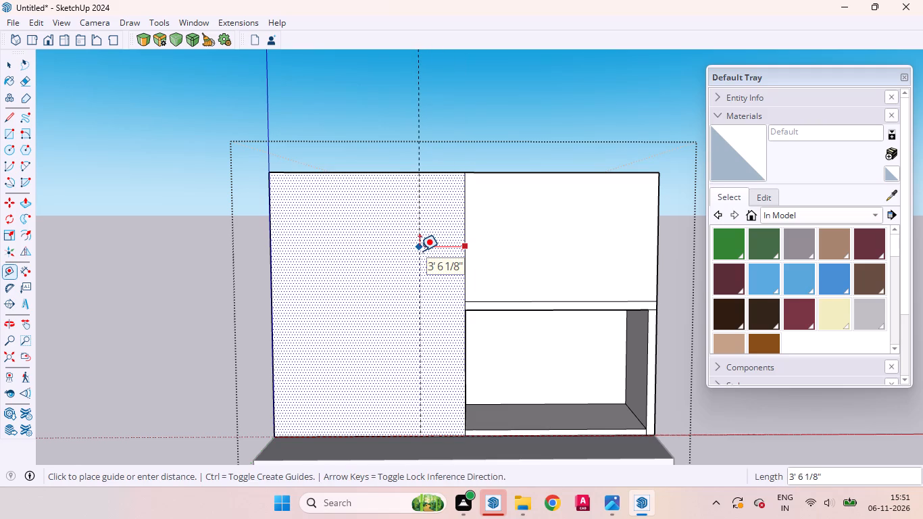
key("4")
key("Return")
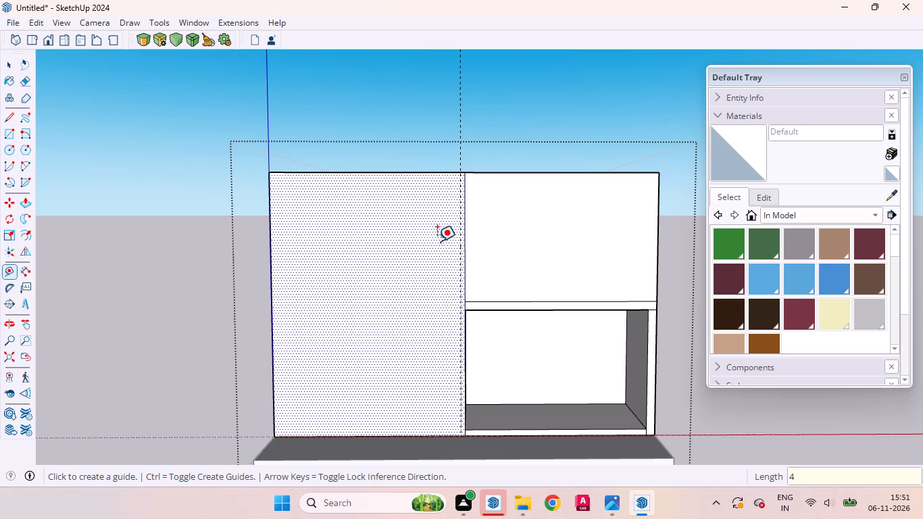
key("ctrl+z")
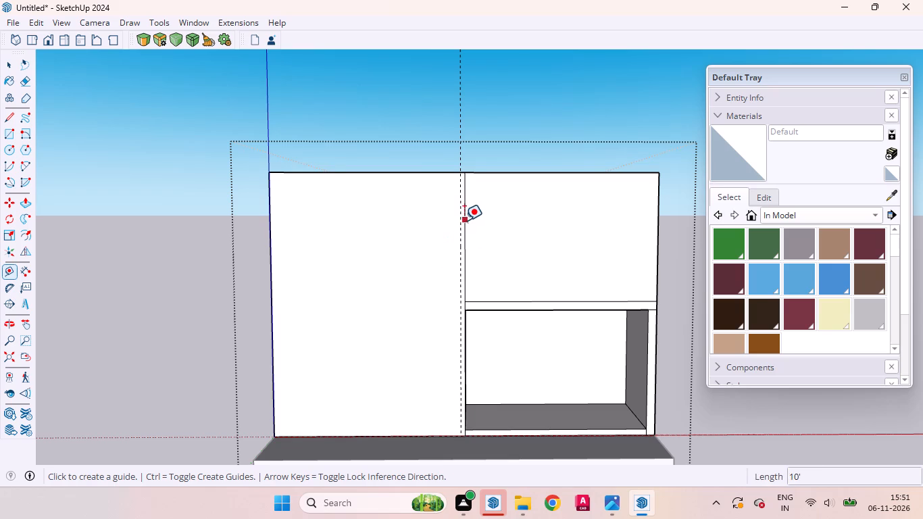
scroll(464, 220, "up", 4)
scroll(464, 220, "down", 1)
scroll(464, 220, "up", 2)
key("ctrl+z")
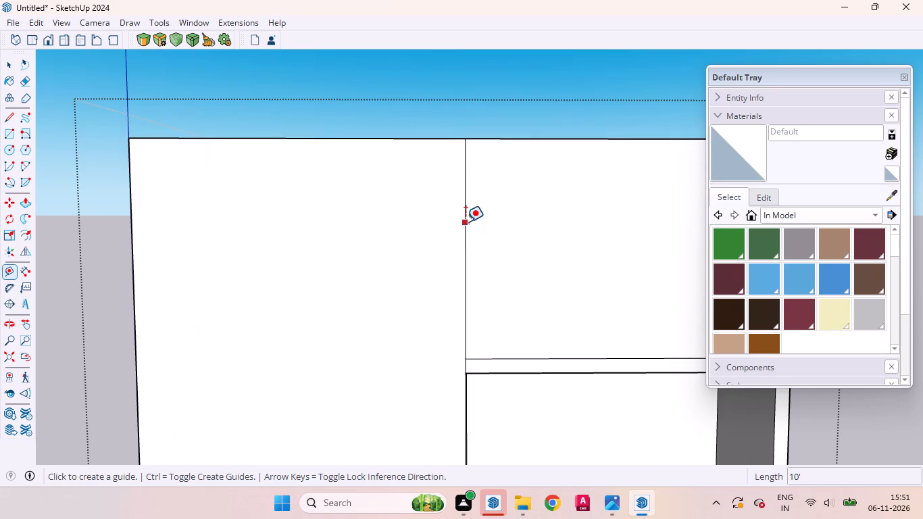
Place guides 24" inside the full-height left panel's shared vertical edge, top edge and outer vertical edge.
left_click(466, 222)
type("24")
key("Return")
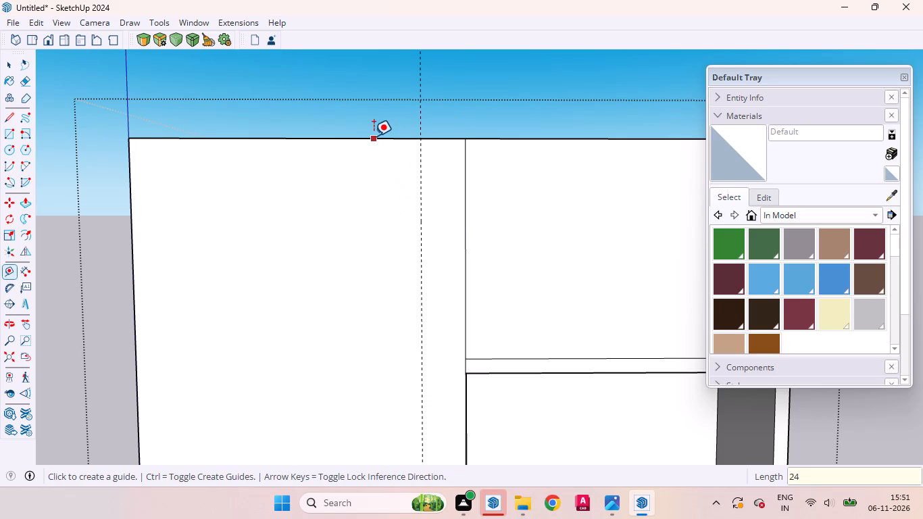
left_click(374, 136)
type("24")
key("Return")
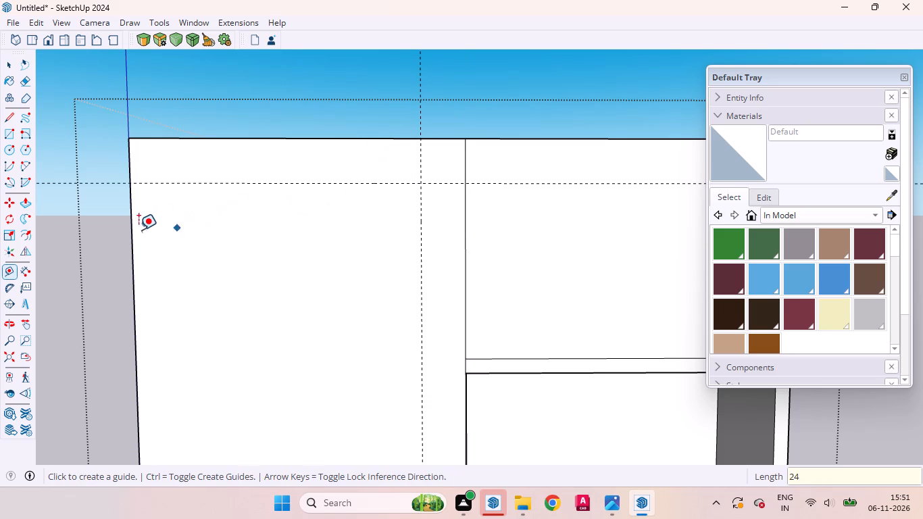
left_click(135, 227)
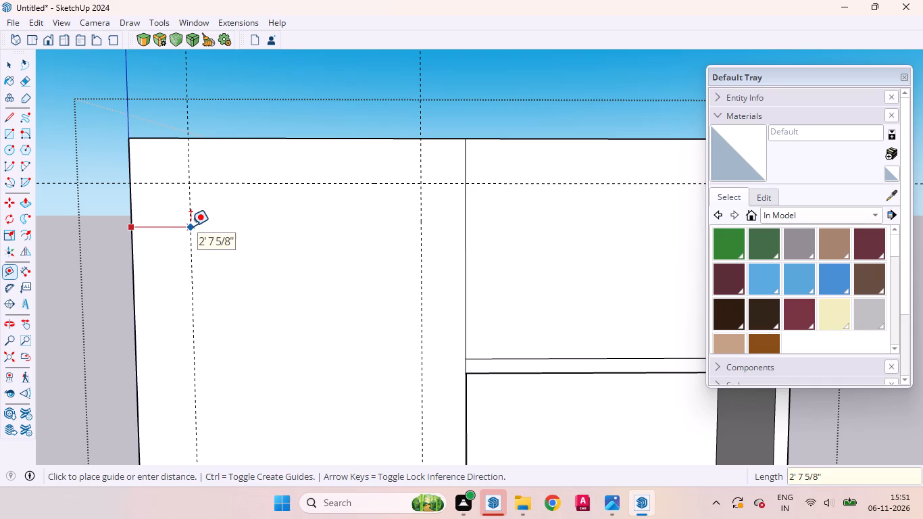
type("24")
key("Return")
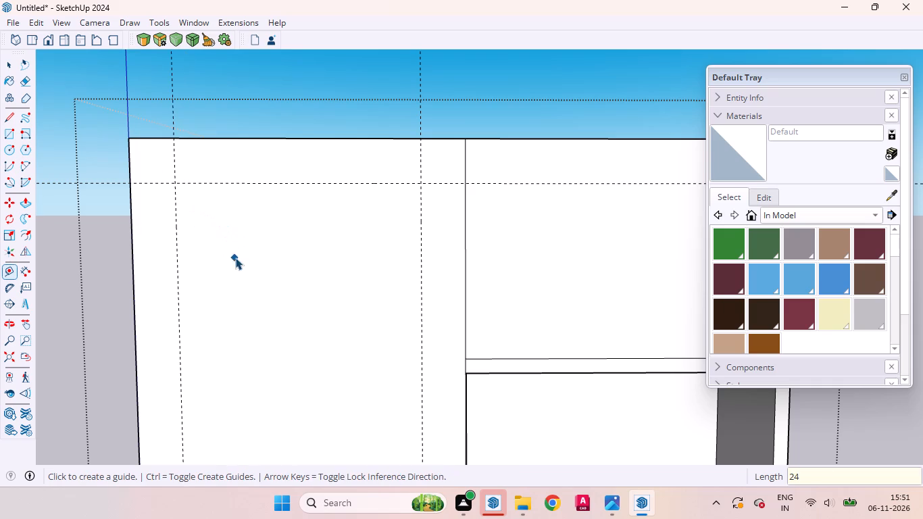
key("space")
Place a horizontal guide 24" above the bottom edge of the full-height left front panel.
scroll(297, 247, "down", 9)
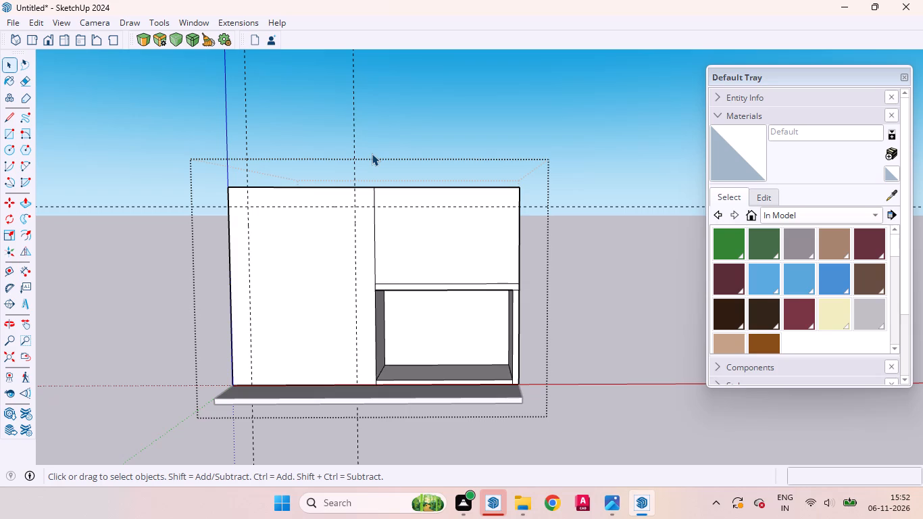
scroll(378, 236, "up", 3)
scroll(388, 195, "down", 2)
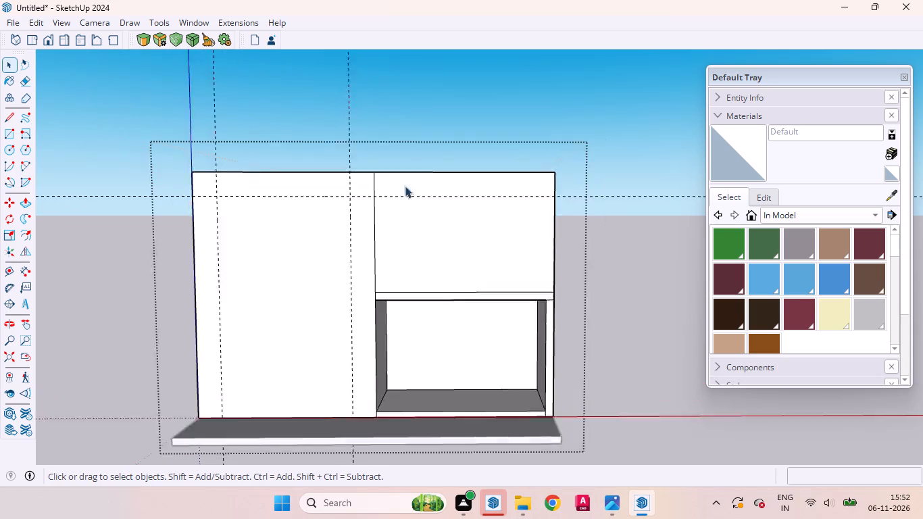
scroll(405, 186, "down", 3)
middle_click_drag(305, 230, 339, 297)
scroll(341, 203, "down", 7)
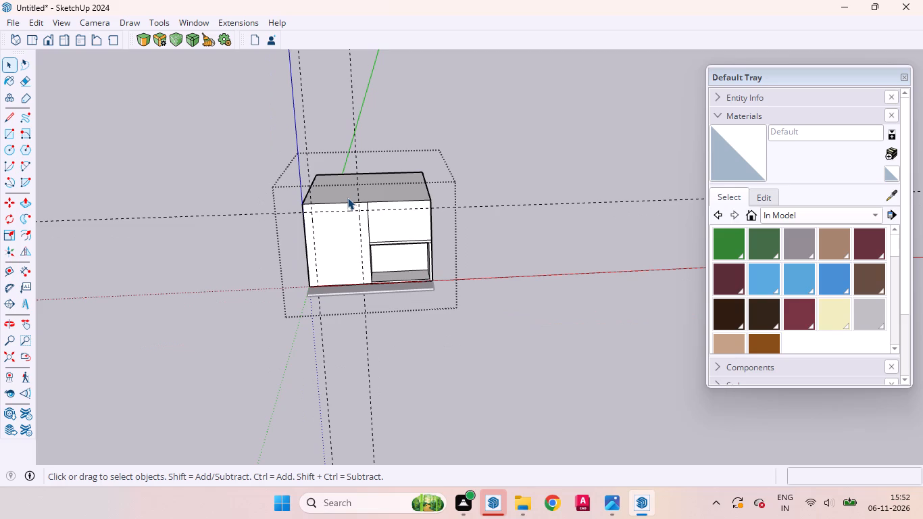
scroll(347, 239, "up", 4)
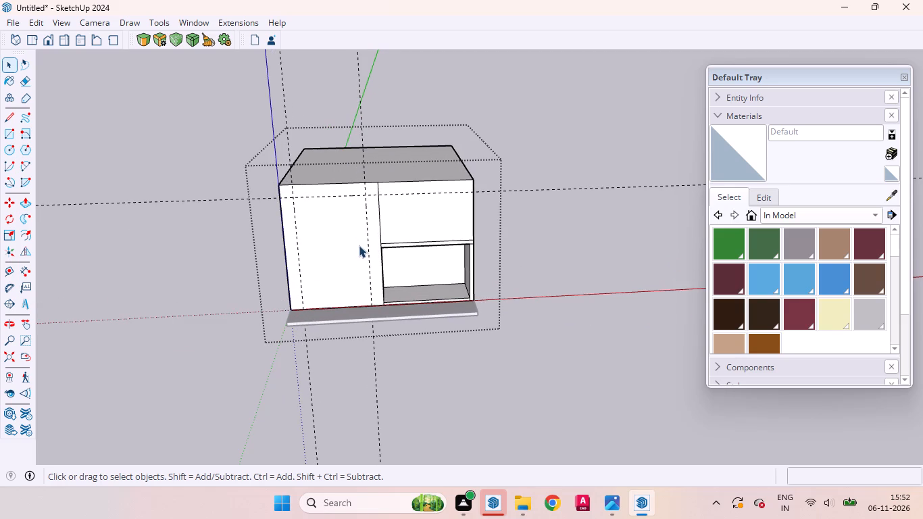
middle_click_drag(347, 272, 281, 289)
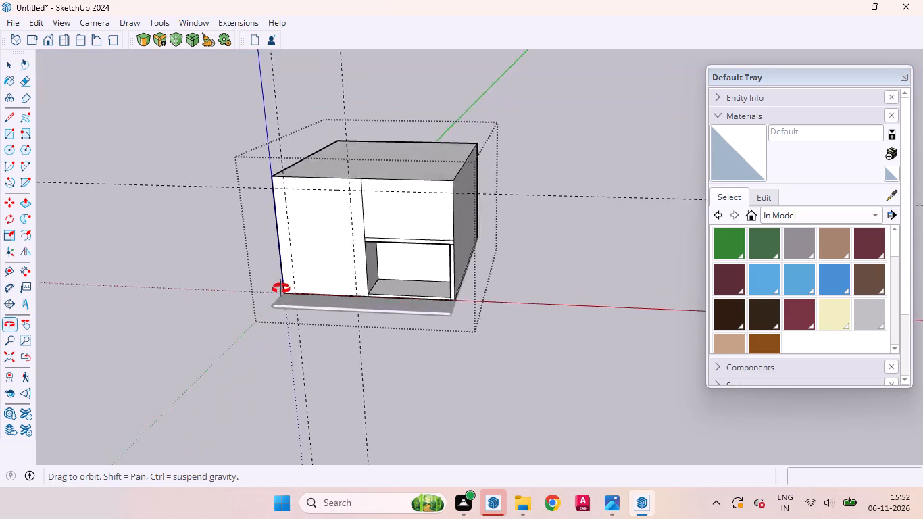
middle_click_drag(281, 289, 281, 291)
scroll(332, 278, "up", 9)
middle_click_drag(328, 293, 284, 257)
scroll(319, 263, "up", 1)
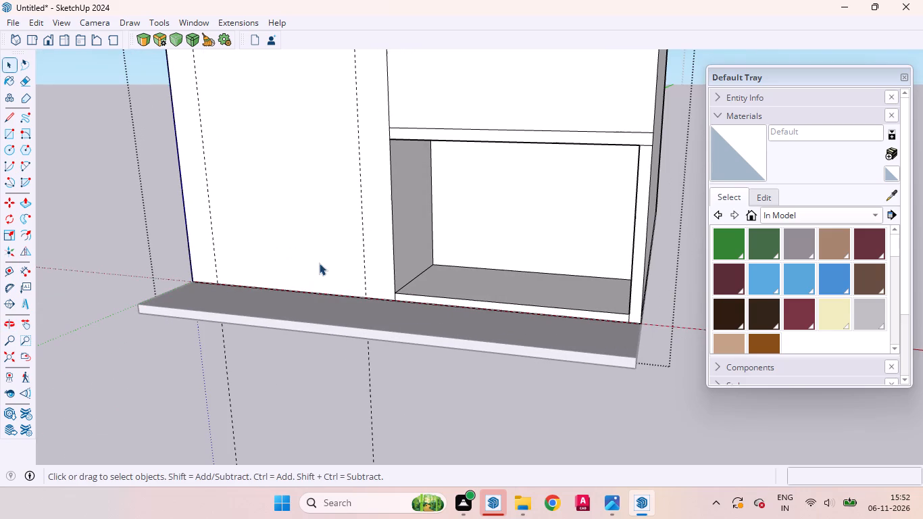
key("t")
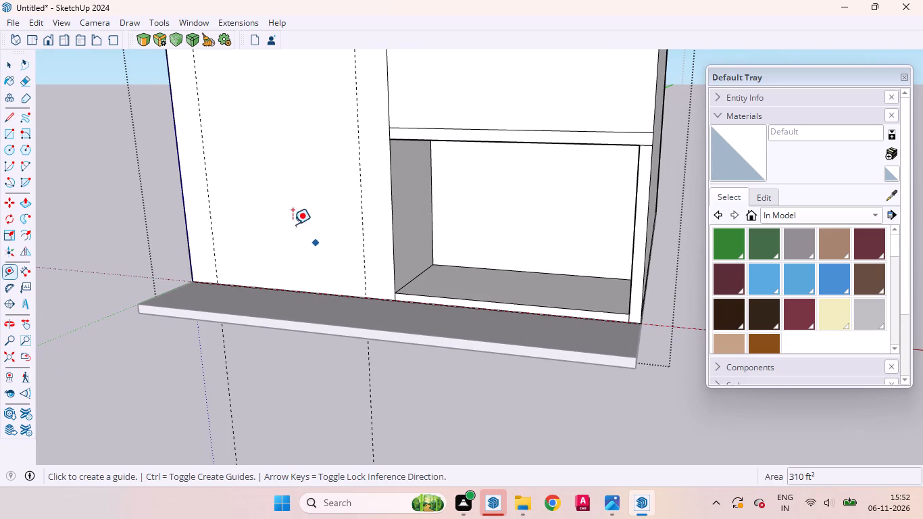
left_click(289, 291)
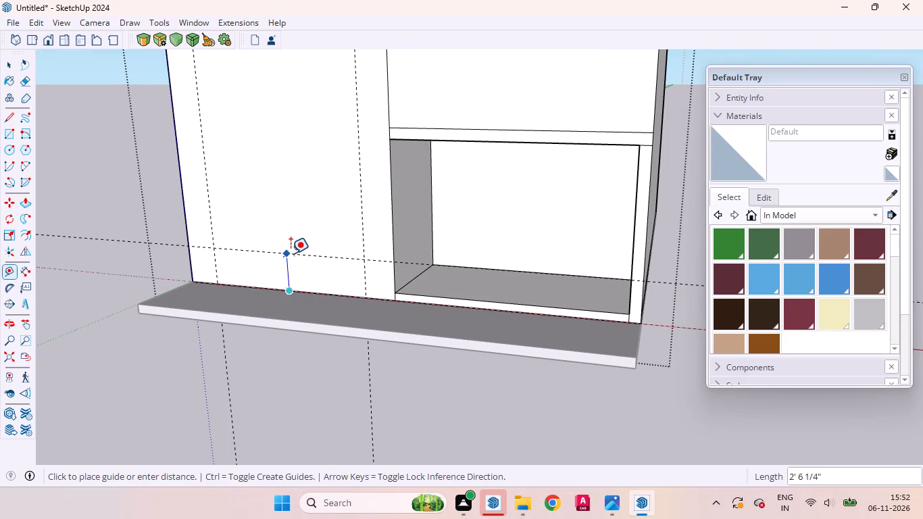
key("2")
key("4")
key("Return")
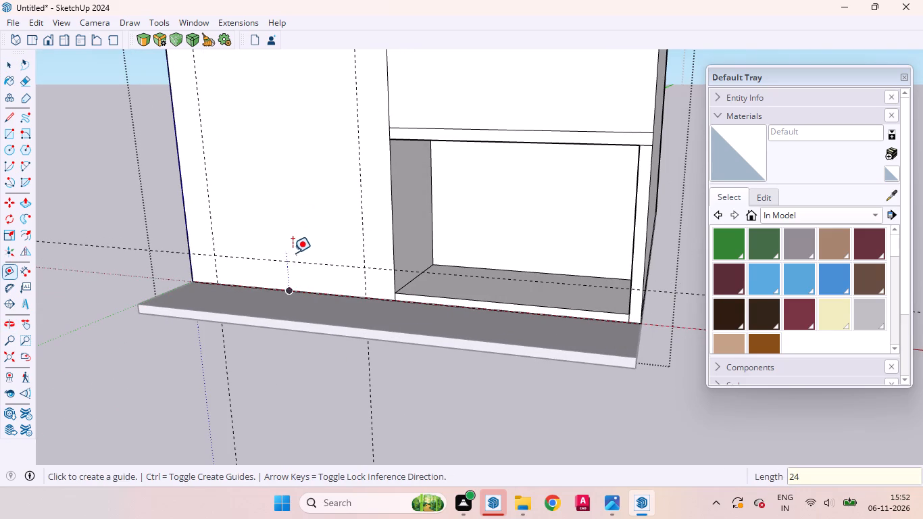
Select the full-height left front panel and inspect its guide layout from the front, side and above.
scroll(378, 328, "down", 8)
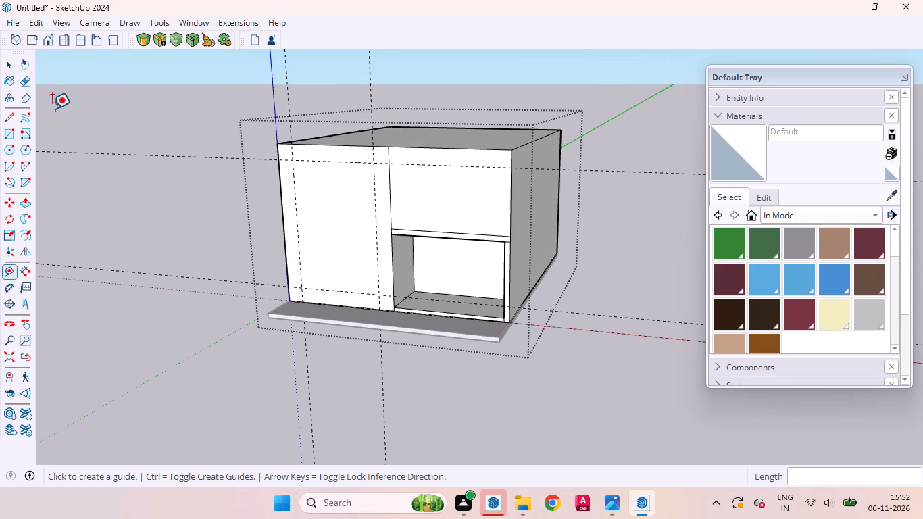
left_click(8, 68)
scroll(466, 248, "up", 4)
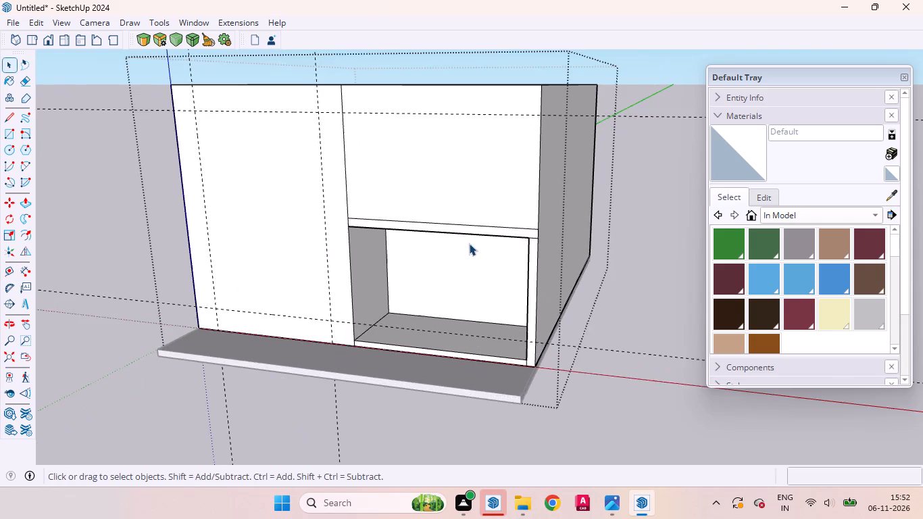
middle_click_drag(415, 259, 585, 260)
scroll(584, 260, "up", 1)
scroll(491, 274, "down", 9)
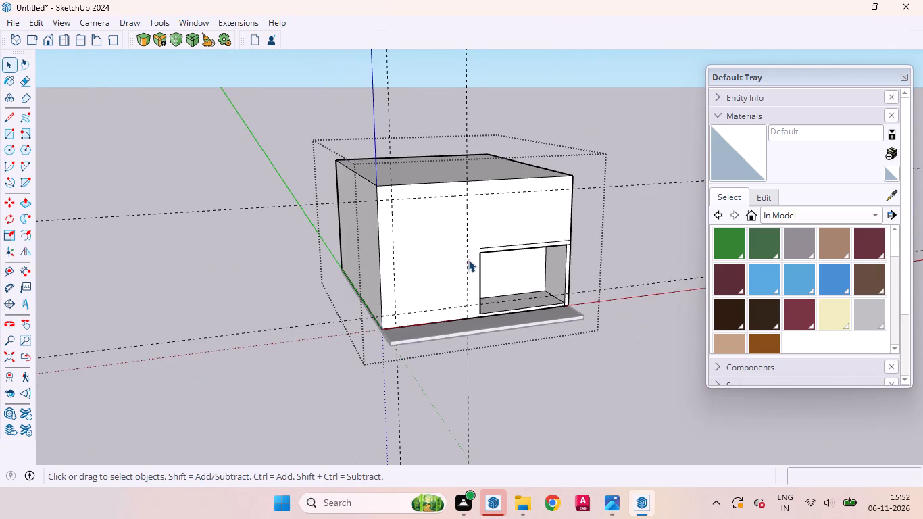
middle_click_drag(466, 254, 437, 242)
scroll(428, 245, "up", 3)
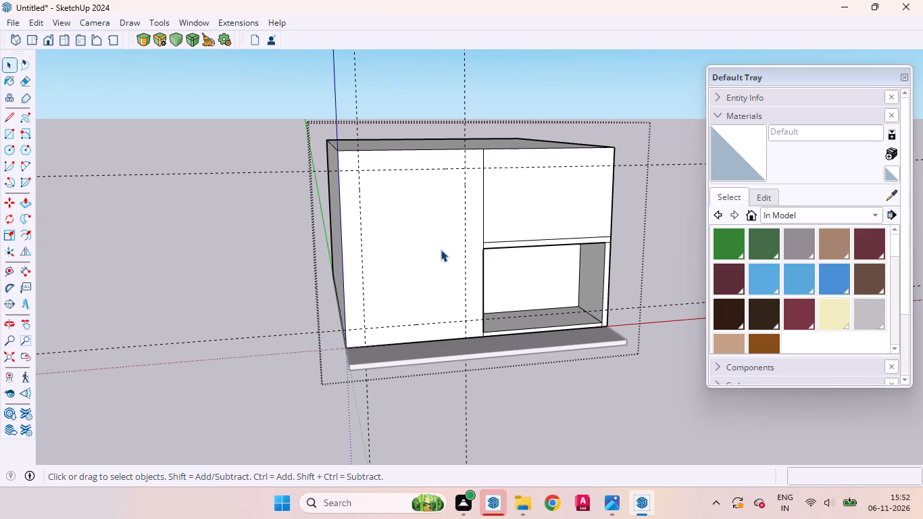
scroll(401, 255, "up", 3)
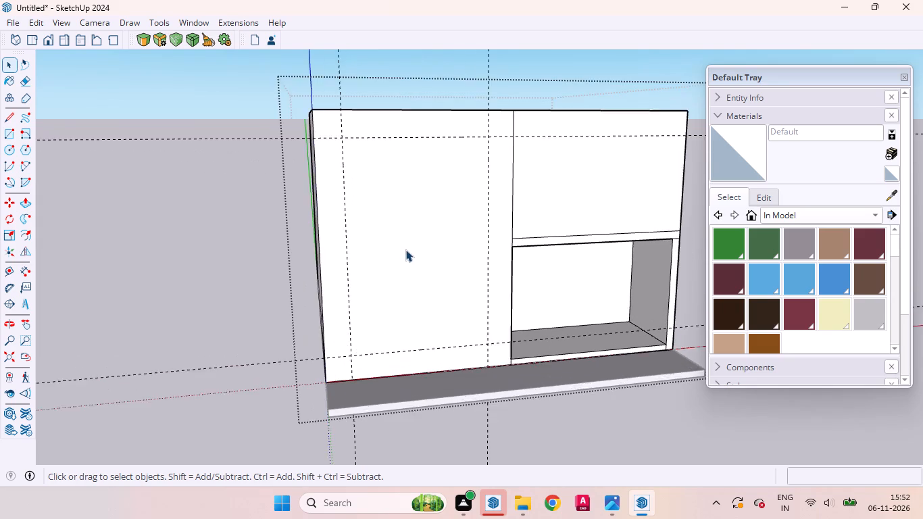
scroll(405, 249, "up", 1)
left_click(411, 239)
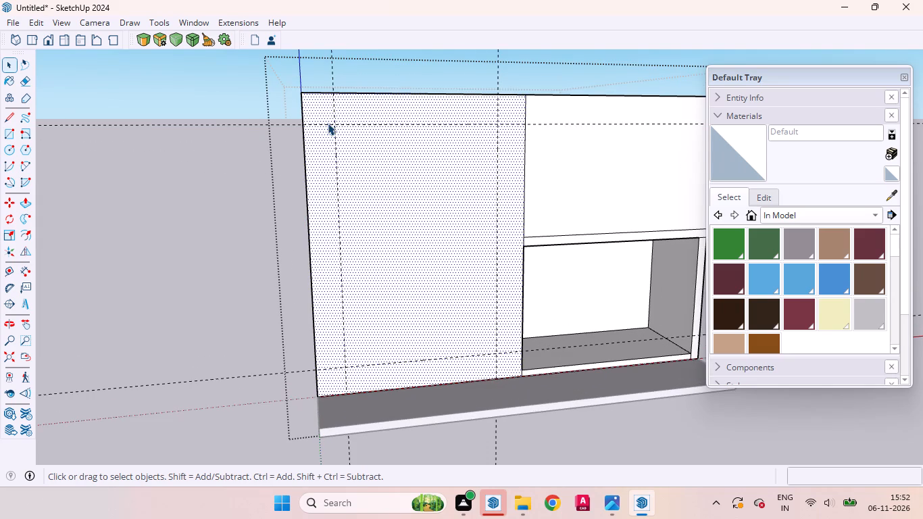
middle_click_drag(345, 137, 366, 195)
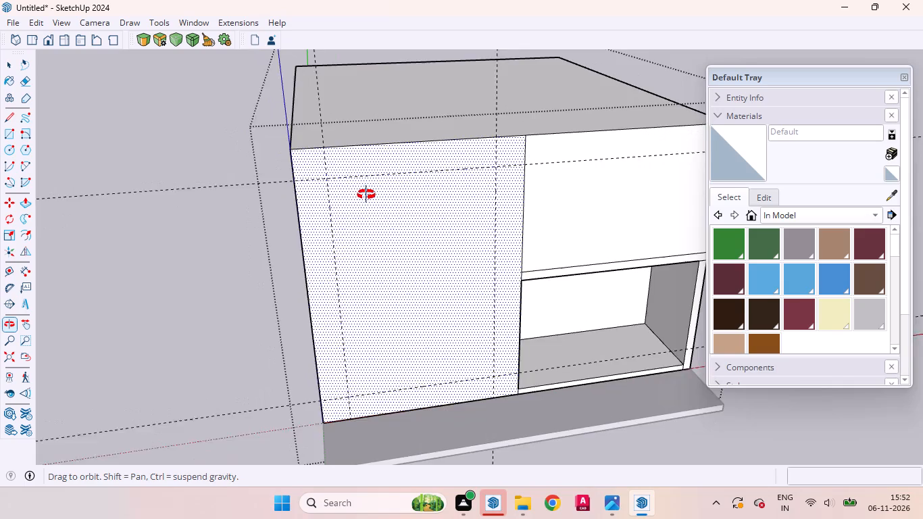
middle_click_drag(366, 195, 403, 213)
middle_click_drag(407, 214, 428, 214)
scroll(352, 254, "down", 6)
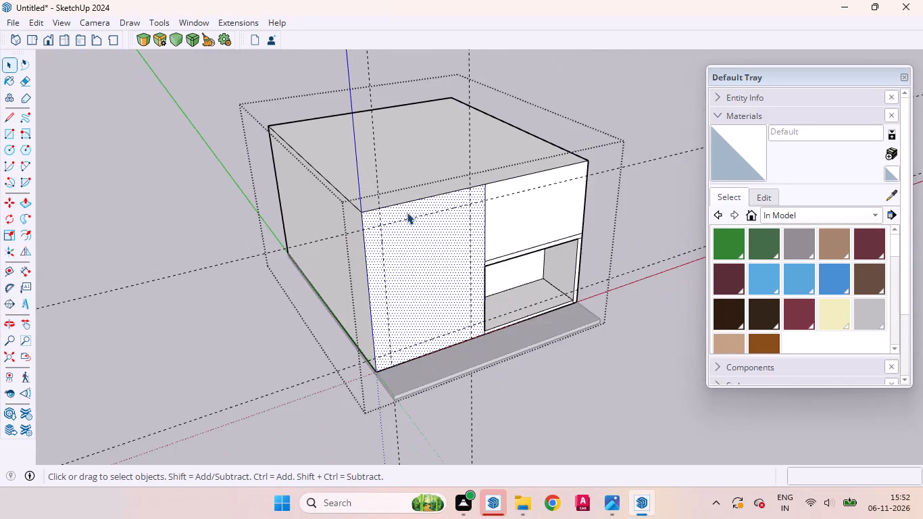
Draw a 16'8" by 11' rectangle on the full-height left front panel, between opposite intersections of the 24" guides.
scroll(372, 226, "up", 9)
scroll(374, 223, "down", 8)
middle_click_drag(412, 238, 380, 221)
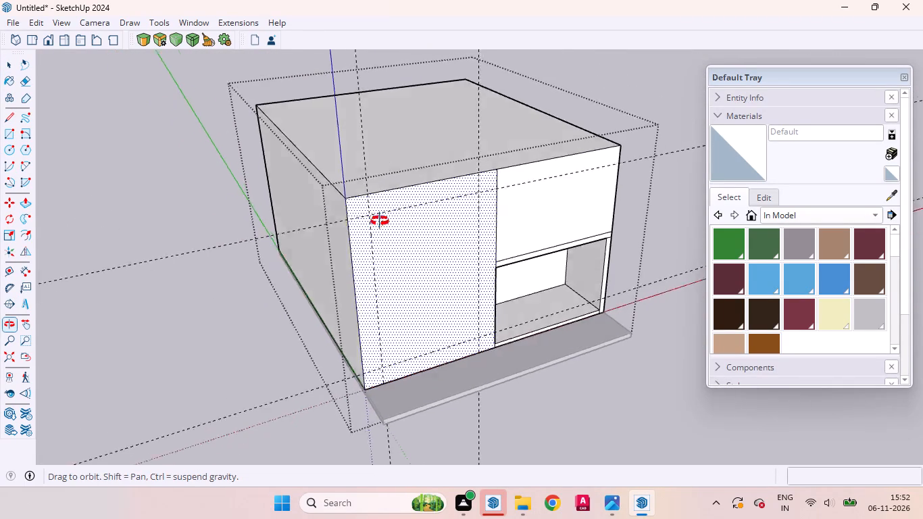
middle_click_drag(380, 221, 213, 231)
scroll(397, 223, "up", 3)
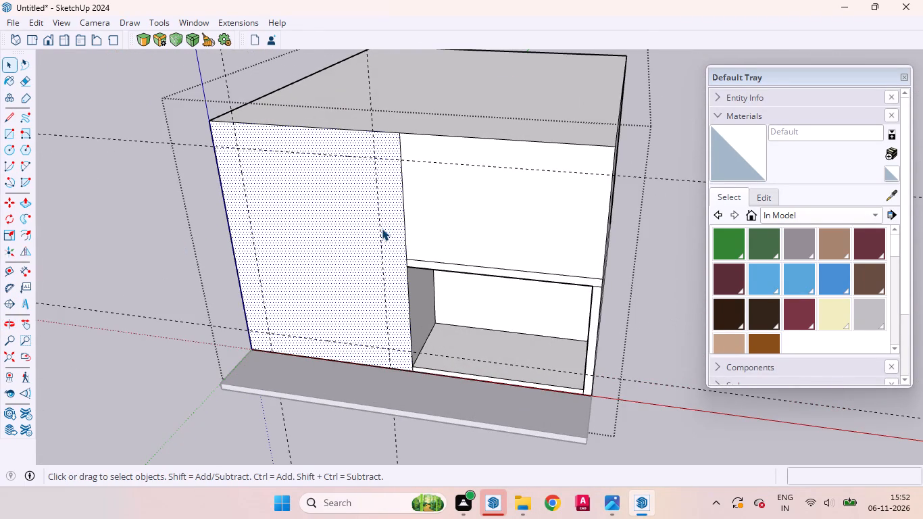
middle_click_drag(338, 257, 399, 204)
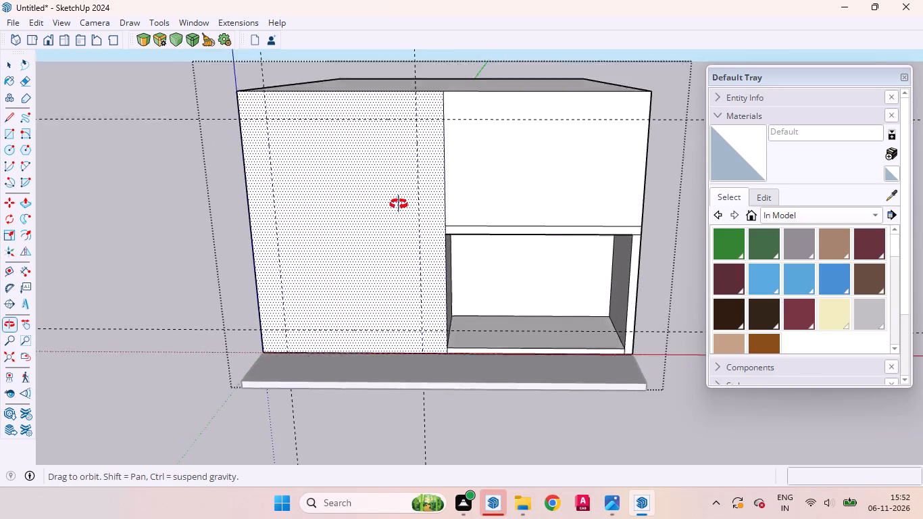
middle_click_drag(399, 204, 409, 201)
middle_click(409, 201)
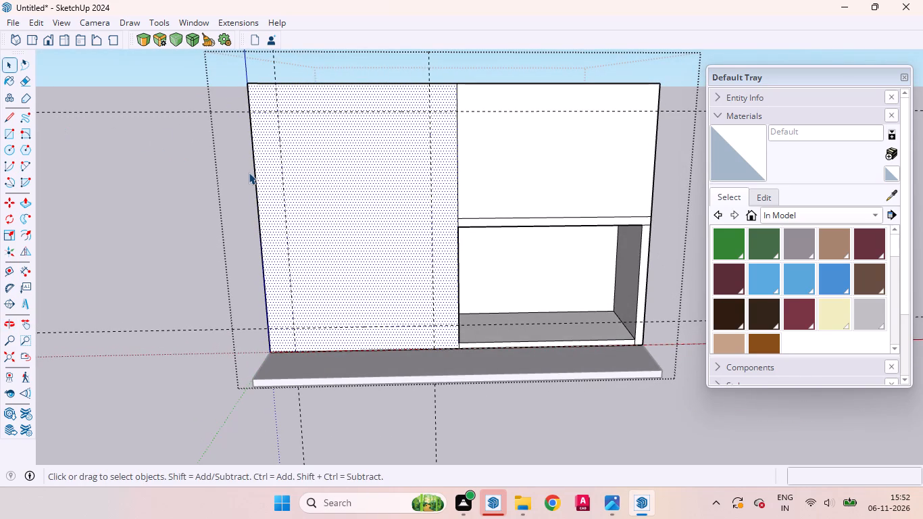
key("r")
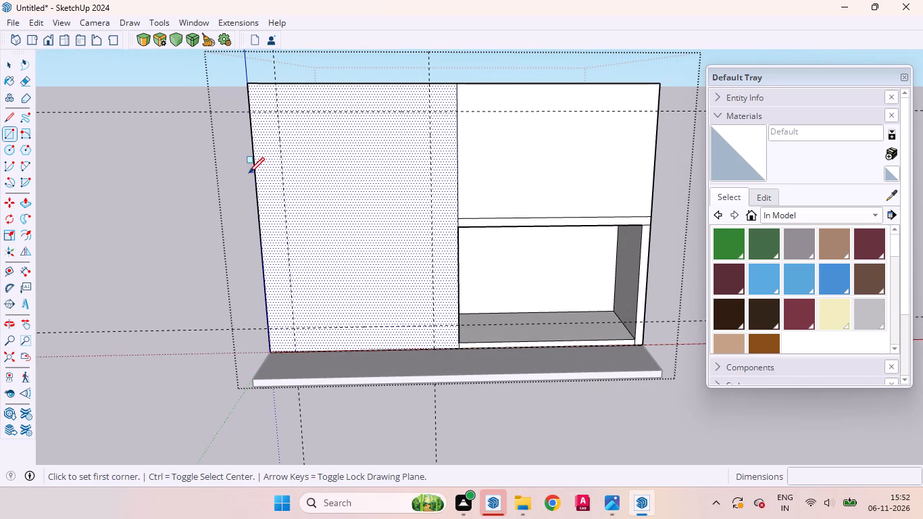
left_click(294, 325)
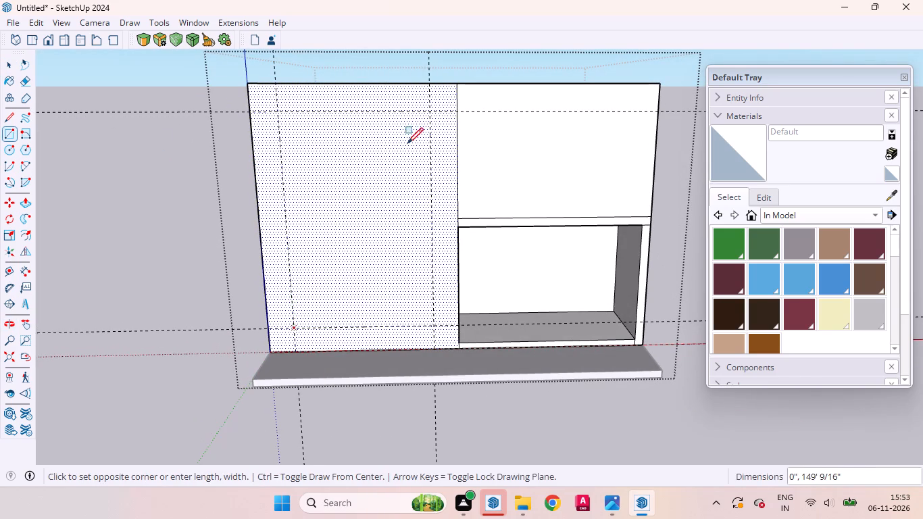
left_click(428, 114)
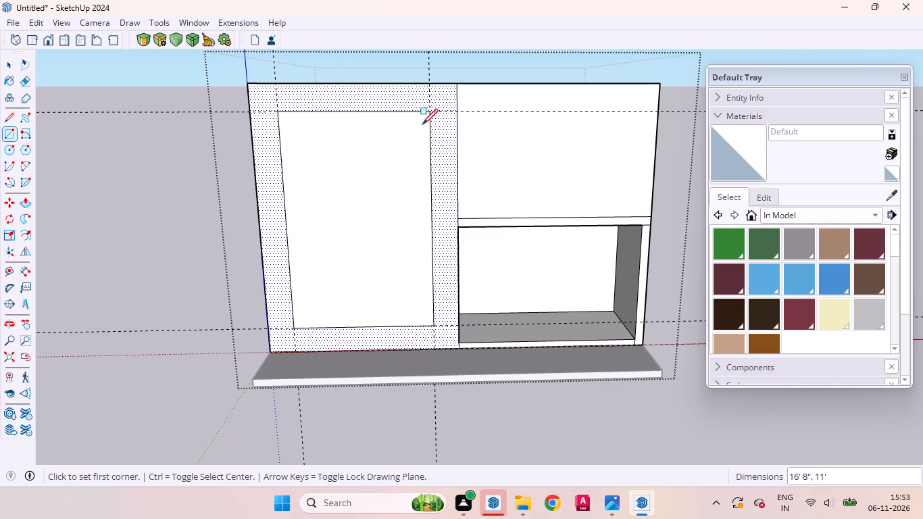
key("space")
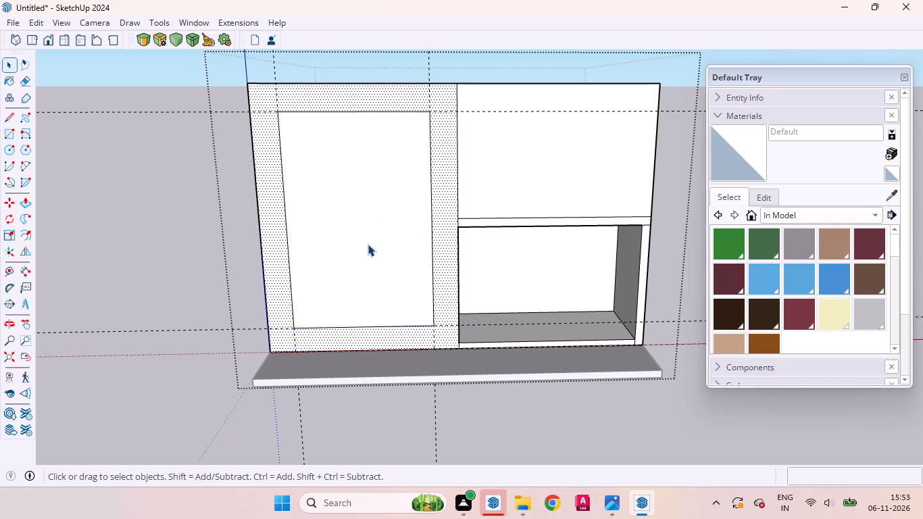
Push the inset rectangle on the left front panel 15" into the building with Push/Pull.
left_click(373, 244)
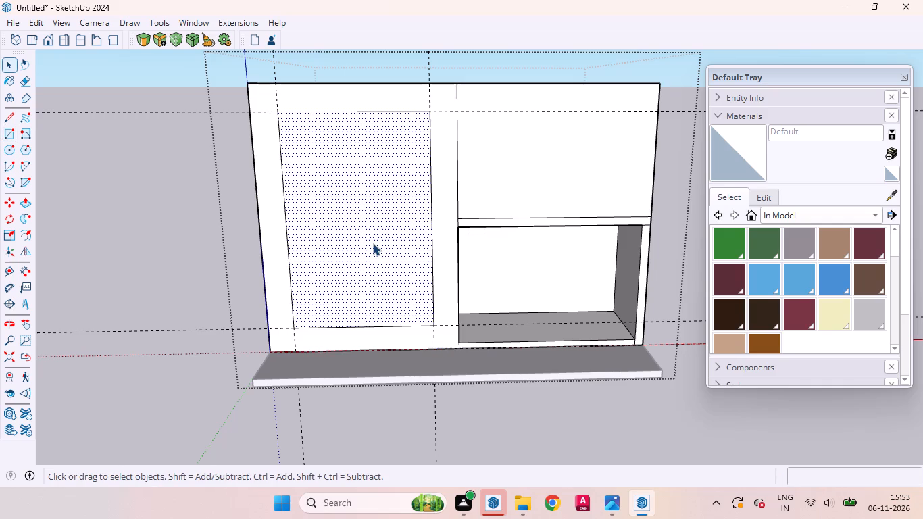
scroll(404, 151, "up", 4)
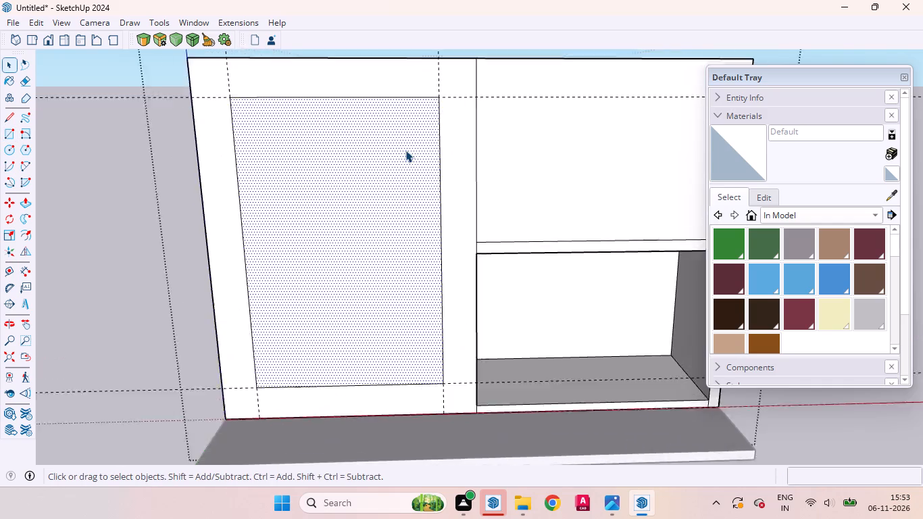
middle_click_drag(374, 189, 478, 214)
scroll(426, 236, "down", 14)
middle_click_drag(438, 224, 438, 243)
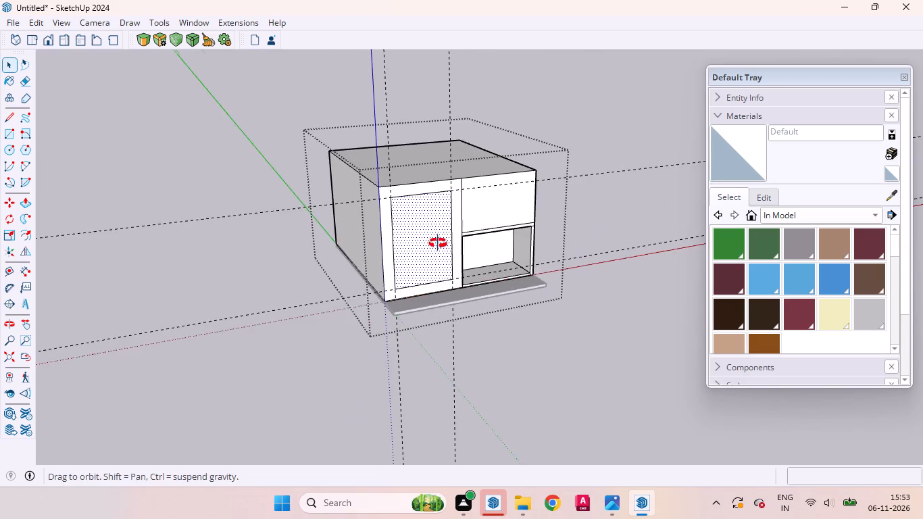
middle_click_drag(438, 243, 440, 268)
scroll(439, 264, "up", 3)
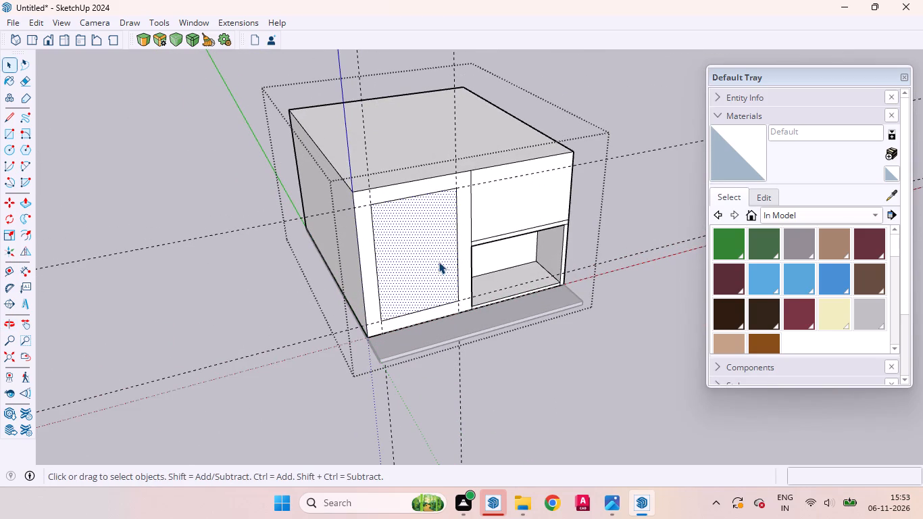
key("p")
left_click_drag(436, 263, 428, 263)
type("15")
key("Return")
key("space")
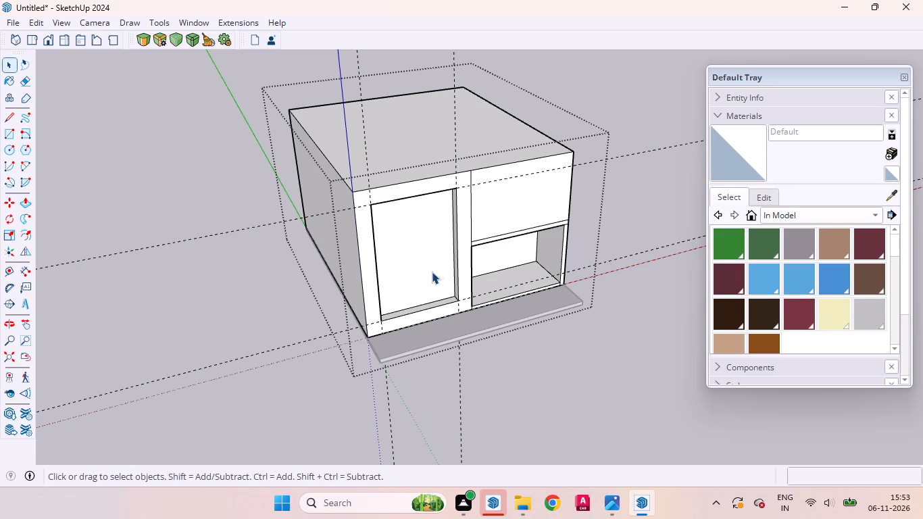
Examine the left panel recess around its upper corner, selecting its inner side face nearest the right panels.
scroll(451, 209, "up", 12)
middle_click_drag(446, 176, 507, 86)
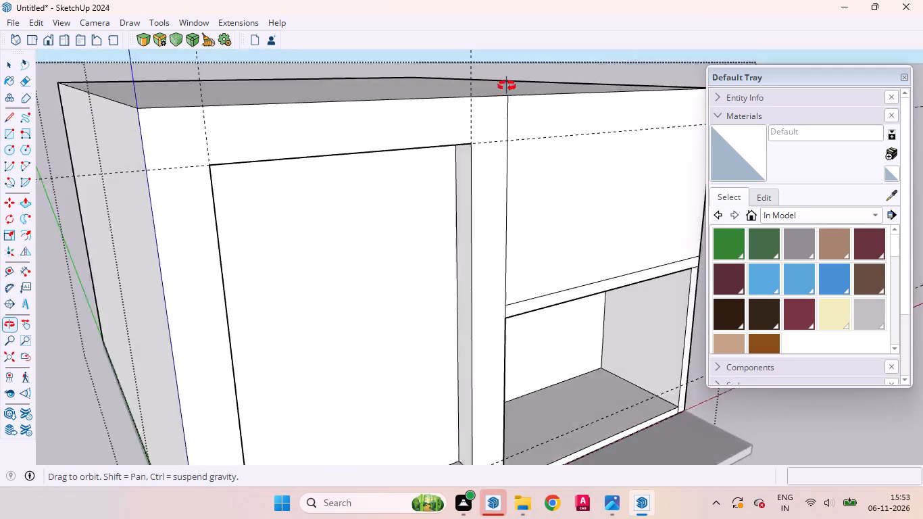
middle_click_drag(507, 86, 528, 78)
scroll(502, 109, "down", 4)
scroll(499, 116, "up", 5)
middle_click_drag(492, 126, 433, 131)
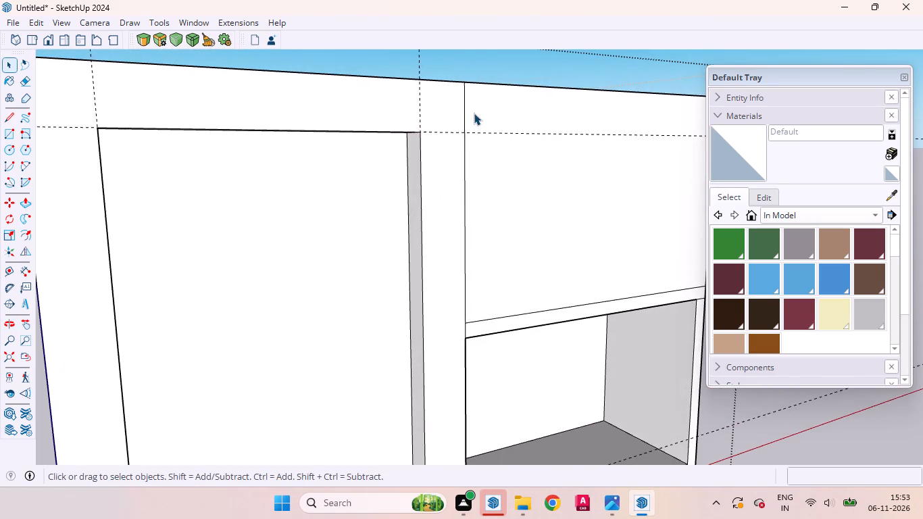
scroll(475, 113, "down", 4)
scroll(444, 120, "up", 4)
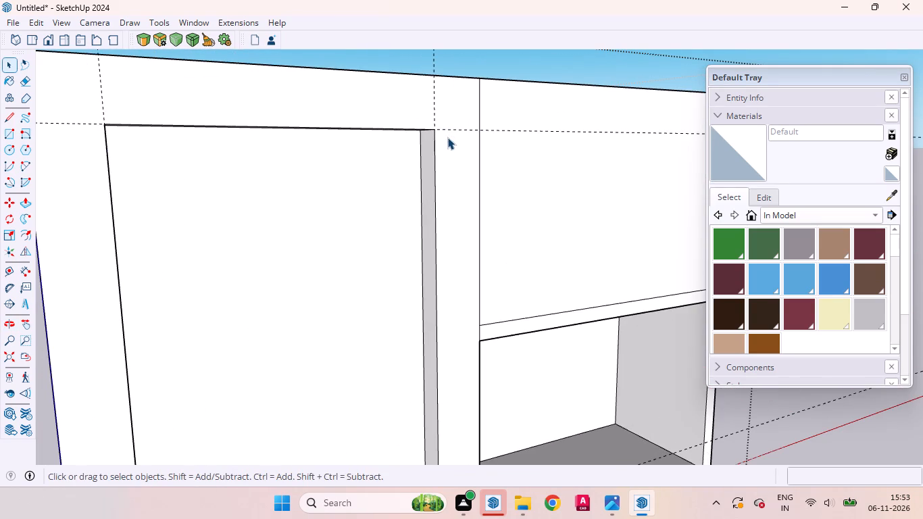
middle_click_drag(441, 134, 432, 99)
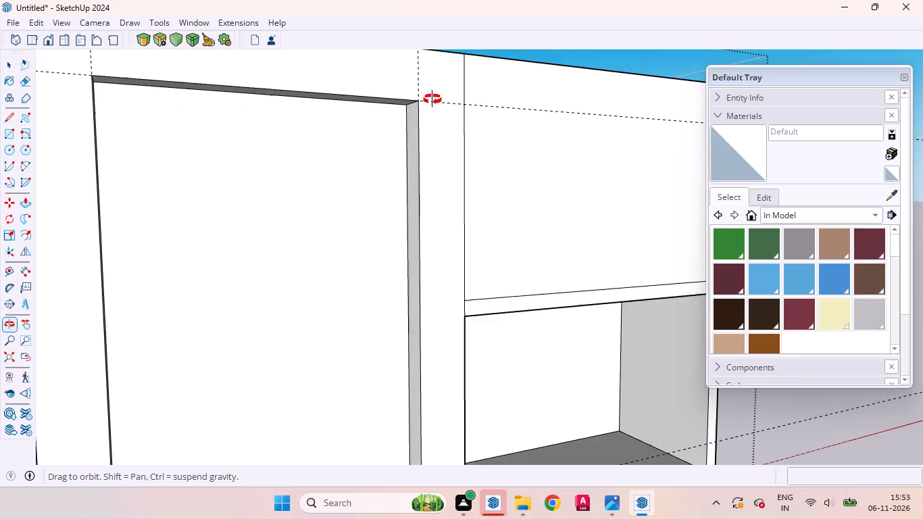
middle_click_drag(432, 99, 510, 95)
scroll(507, 84, "up", 7)
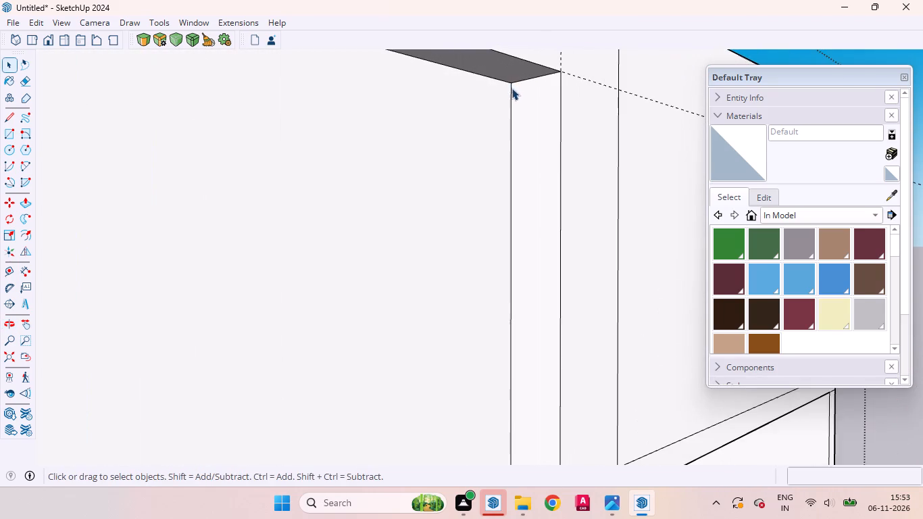
scroll(512, 95, "down", 7)
middle_click_drag(516, 92, 512, 59)
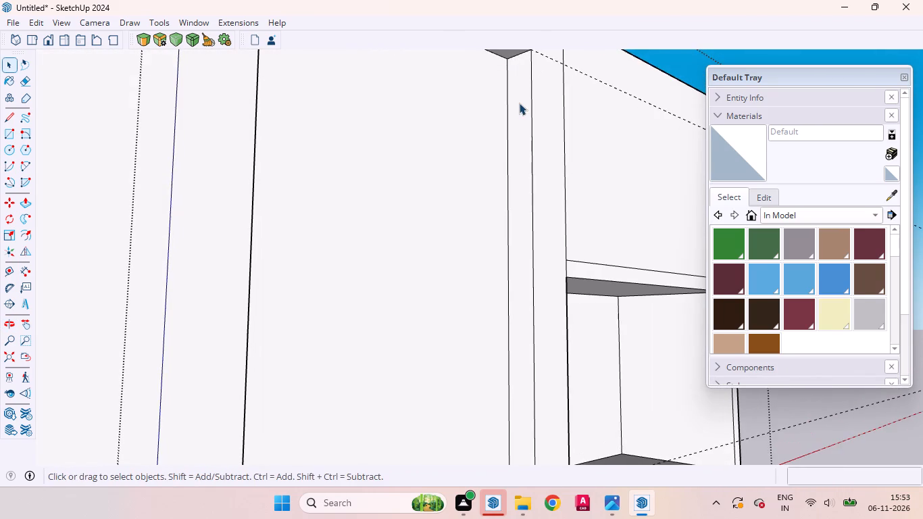
left_click(519, 103)
scroll(512, 178, "down", 14)
scroll(514, 128, "up", 8)
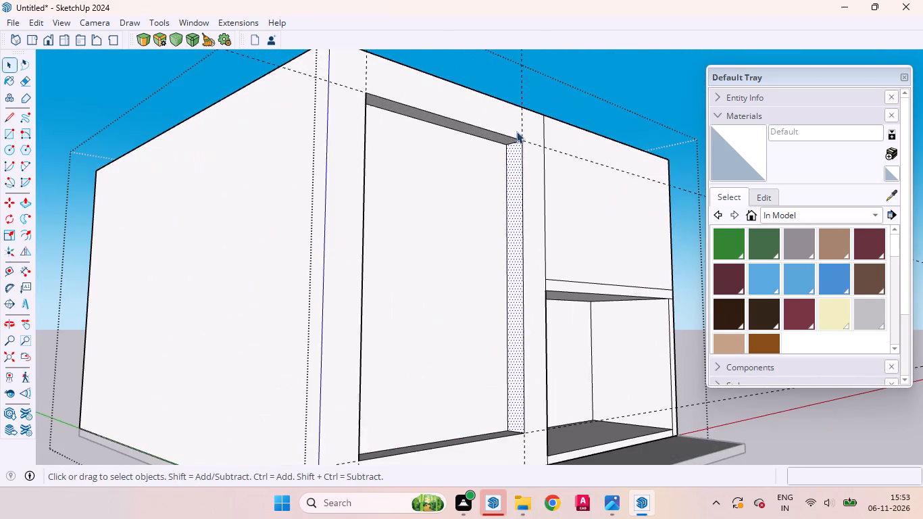
middle_click_drag(523, 149, 546, 141)
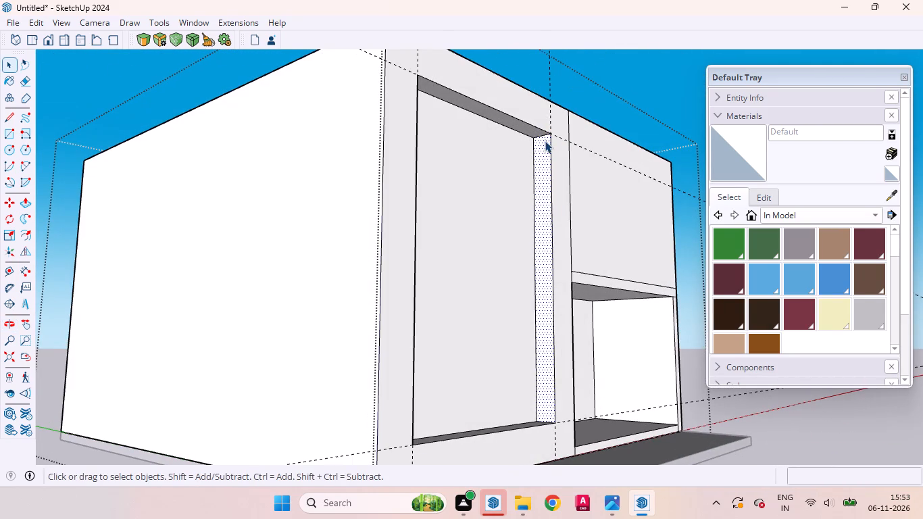
middle_click_drag(552, 169, 532, 218)
middle_click(532, 218)
scroll(526, 220, "up", 3)
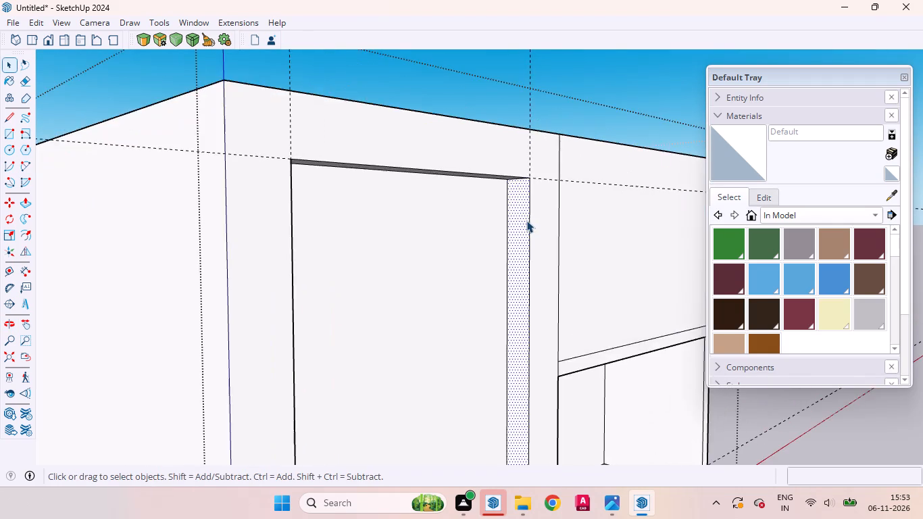
Examine the left panel recess from above and the front, selecting its bottom face and its outer side face in turn.
scroll(521, 217, "down", 8)
middle_click_drag(526, 228, 453, 293)
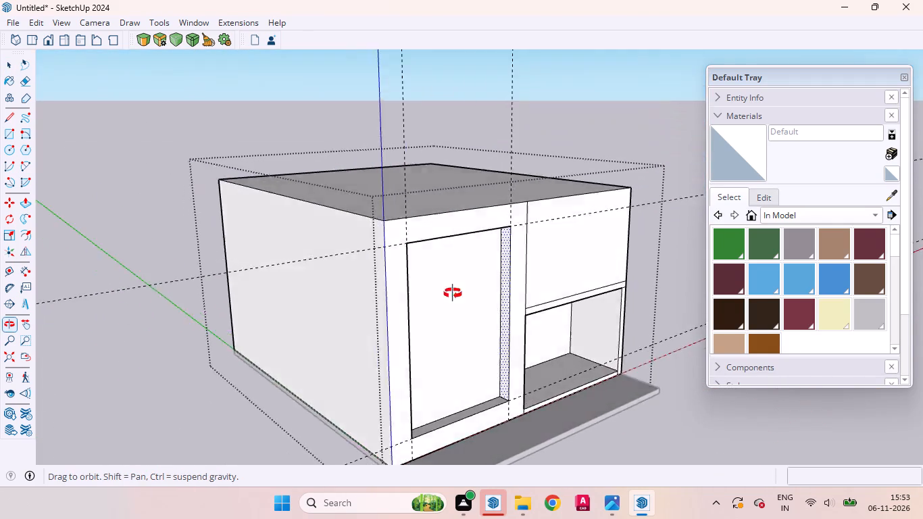
middle_click_drag(453, 293, 419, 358)
scroll(449, 293, "down", 7)
scroll(466, 264, "up", 4)
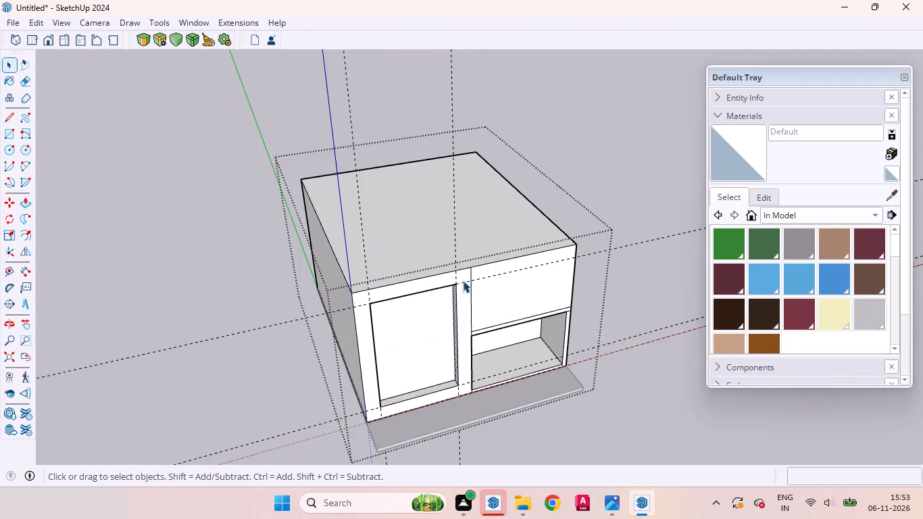
scroll(463, 280, "up", 3)
scroll(464, 268, "down", 3)
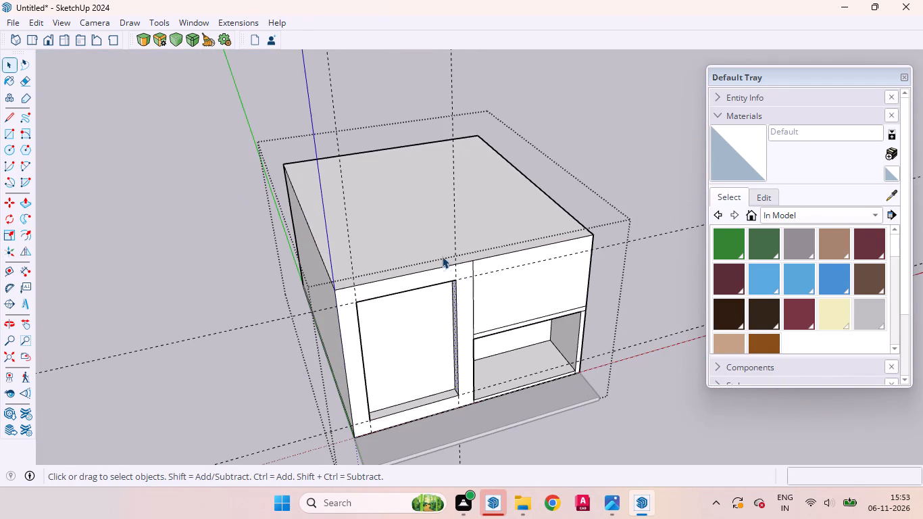
scroll(441, 276, "up", 4)
scroll(441, 301, "down", 4)
scroll(441, 339, "up", 4)
scroll(428, 268, "down", 5)
scroll(424, 358, "up", 2)
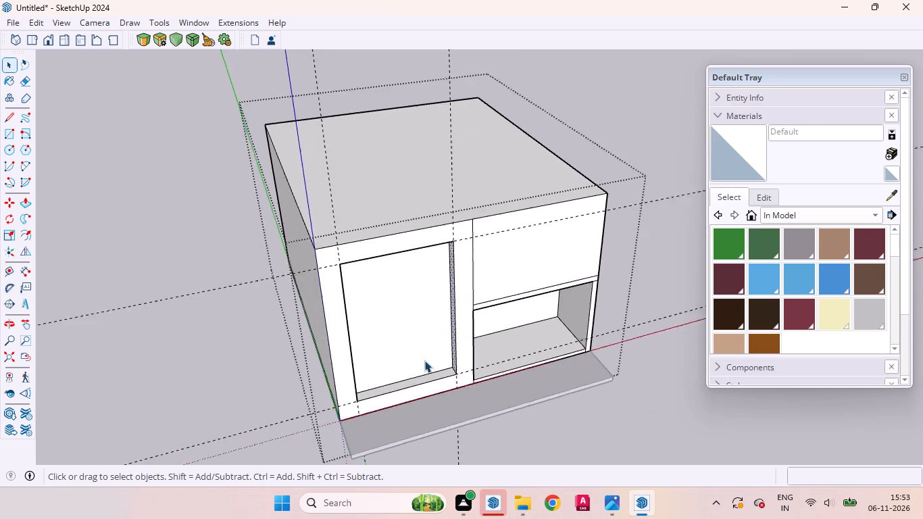
scroll(424, 360, "up", 5)
left_click(431, 388)
scroll(436, 331, "down", 5)
middle_click_drag(436, 340, 268, 317)
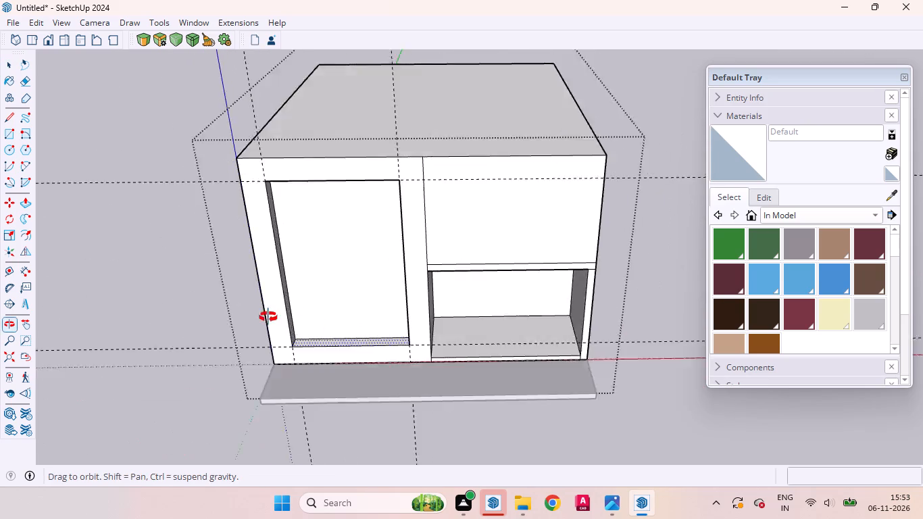
middle_click_drag(268, 317, 241, 312)
scroll(272, 247, "up", 9)
left_click(255, 241)
scroll(345, 329, "down", 7)
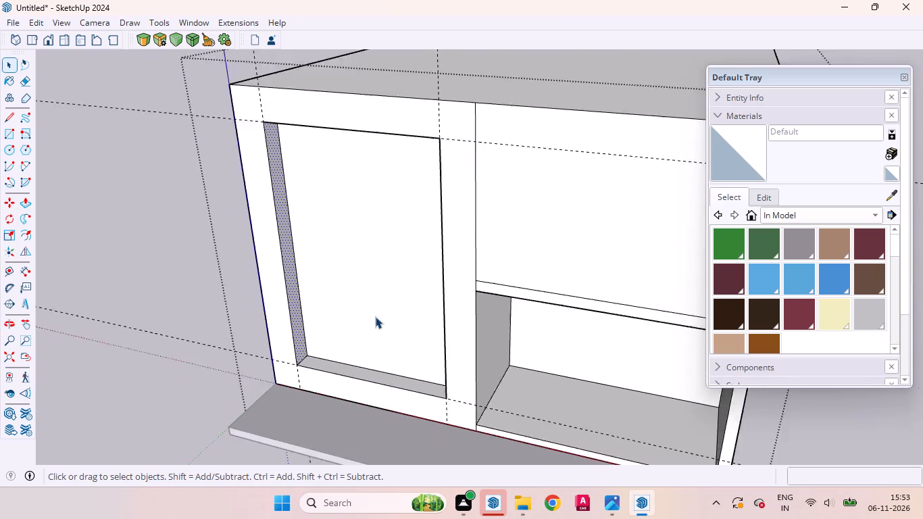
Examine the underside of the left panel recess's top from below, selecting that face.
scroll(375, 316, "down", 4)
middle_click_drag(346, 259, 265, 141)
scroll(290, 109, "up", 12)
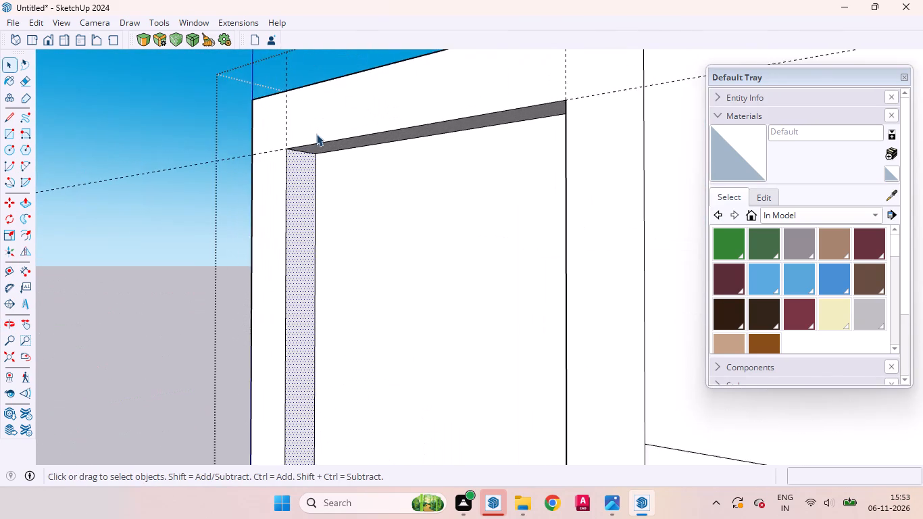
scroll(319, 139, "down", 3)
middle_click_drag(334, 160, 328, 107)
scroll(325, 137, "up", 7)
scroll(334, 139, "down", 1)
scroll(334, 139, "up", 2)
left_click(344, 160)
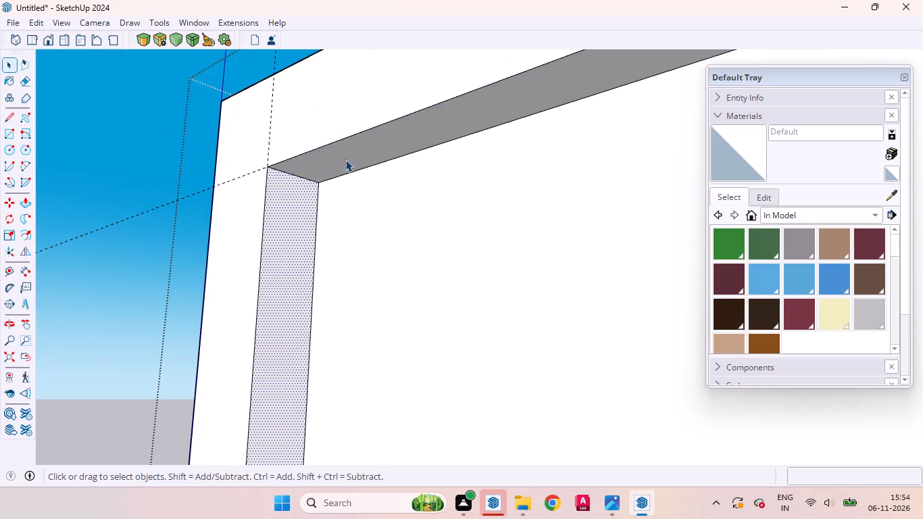
Examine the left panel recess from the front and below, selecting the frame face around it.
scroll(340, 153, "down", 3)
scroll(340, 153, "up", 1)
scroll(340, 153, "down", 16)
middle_click_drag(315, 174, 370, 210)
scroll(486, 103, "up", 9)
left_click(434, 179)
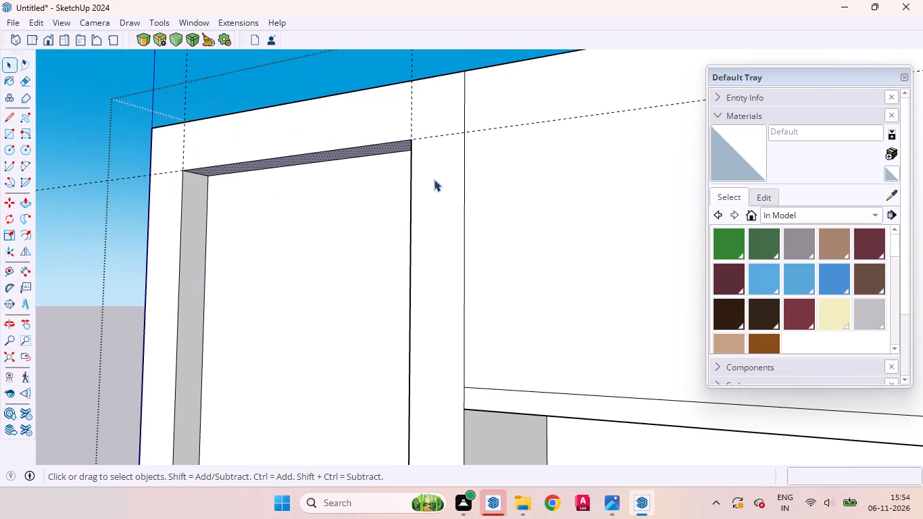
middle_click_drag(343, 170, 526, 162)
scroll(493, 168, "down", 11)
scroll(517, 136, "up", 4)
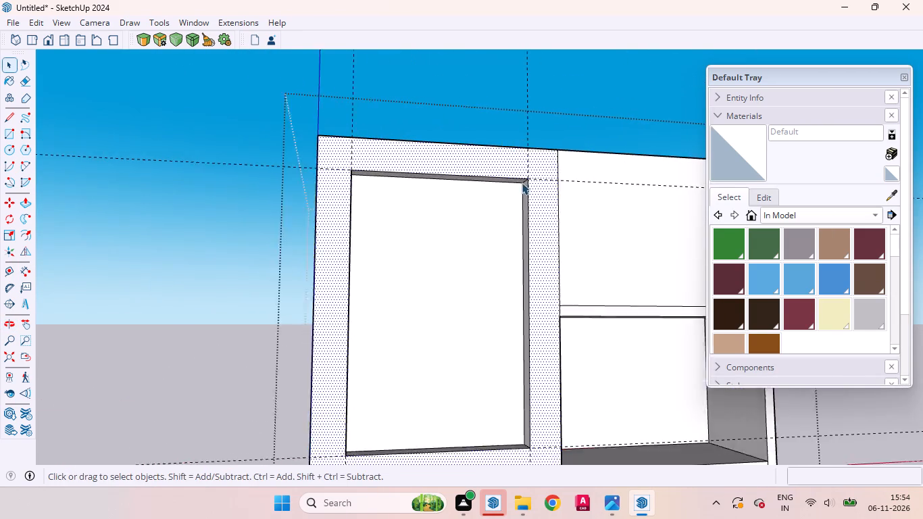
scroll(522, 182, "up", 3)
middle_click_drag(522, 186, 553, 143)
scroll(479, 164, "down", 10)
scroll(472, 245, "up", 5)
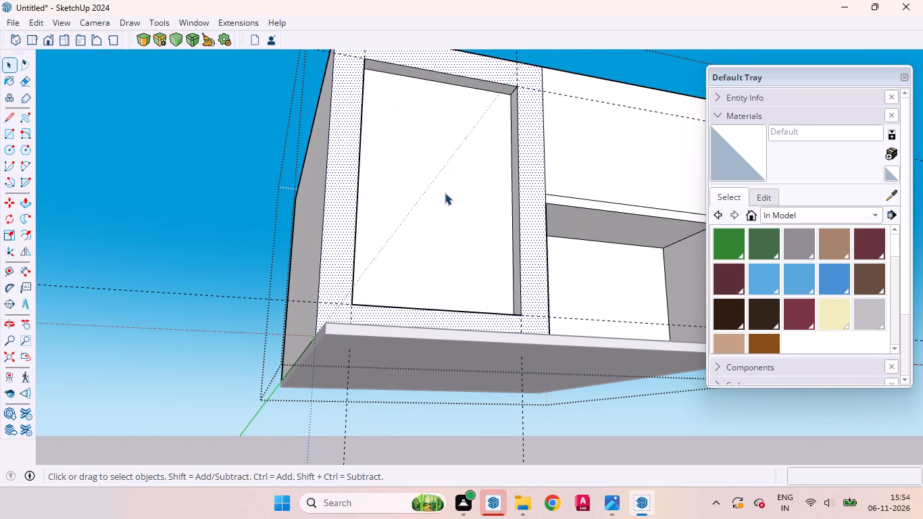
Examine the left recess's upper corner nearest the right panels from below, the front and above.
scroll(423, 204, "down", 3)
scroll(513, 98, "up", 8)
middle_click_drag(455, 140, 462, 141)
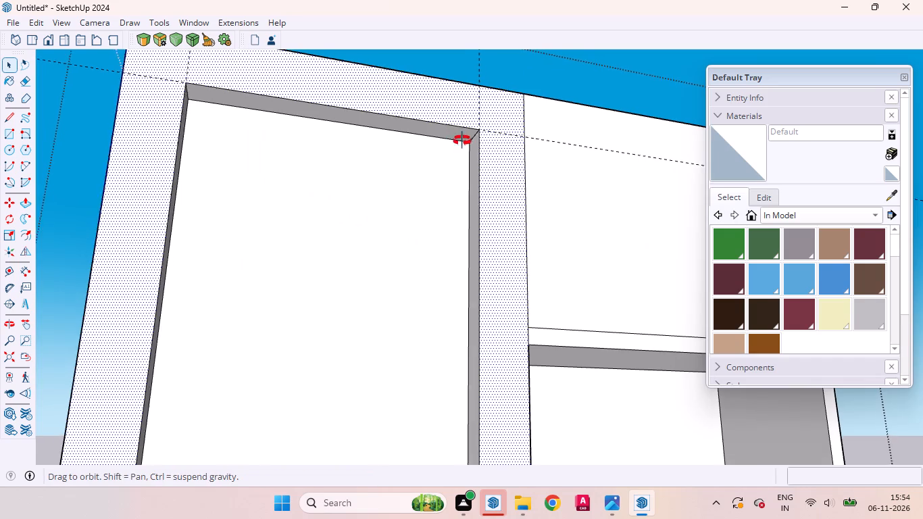
middle_click_drag(462, 141, 497, 157)
scroll(447, 169, "down", 4)
scroll(555, 155, "up", 12)
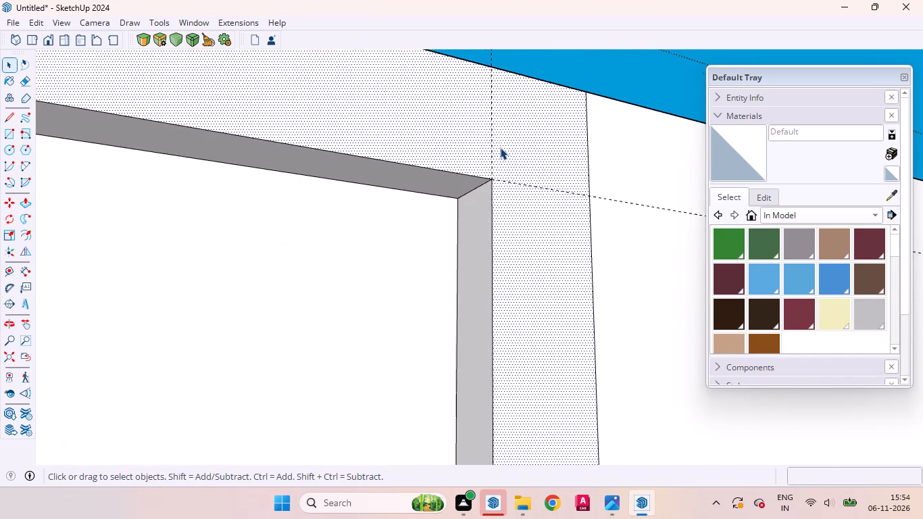
middle_click_drag(503, 159, 411, 228)
scroll(411, 204, "up", 1)
scroll(512, 105, "down", 10)
scroll(486, 126, "up", 1)
scroll(489, 122, "down", 4)
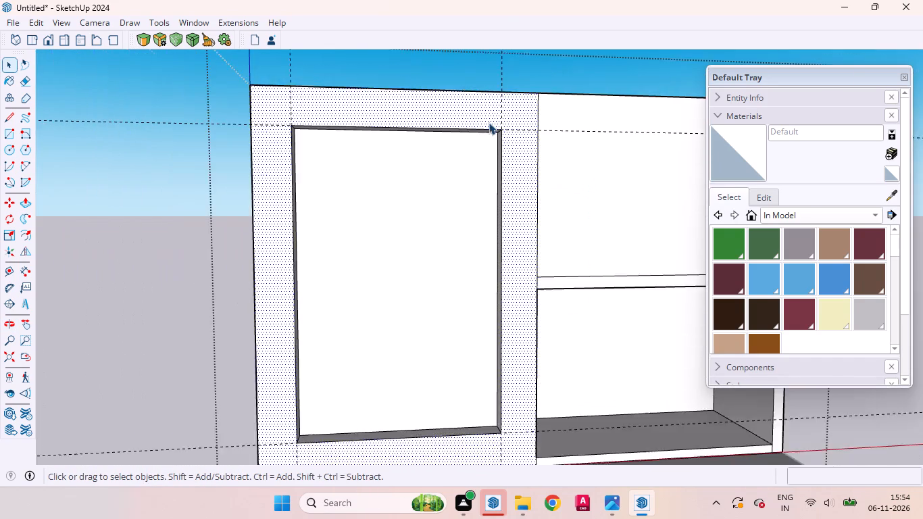
scroll(489, 122, "down", 5)
middle_click_drag(513, 128, 521, 207)
scroll(503, 188, "up", 4)
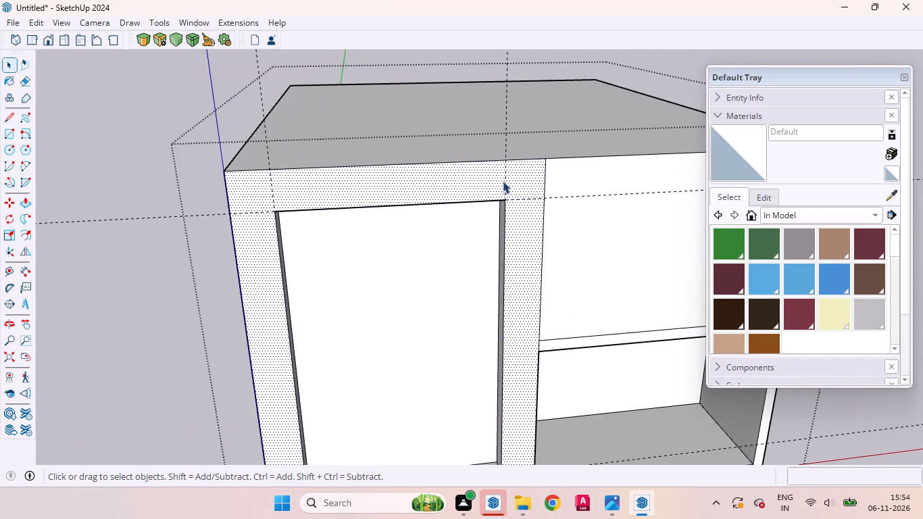
Push the upper right front panel into the building with Push/Pull, repeating the left recess's depth.
scroll(489, 180, "down", 10)
middle_click_drag(534, 190, 395, 219)
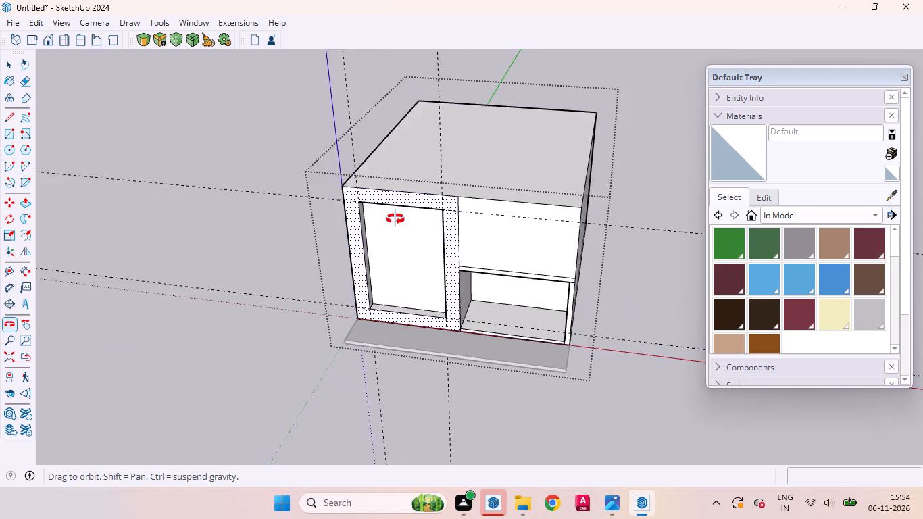
middle_click_drag(395, 219, 339, 206)
scroll(477, 245, "up", 4)
left_click(494, 219)
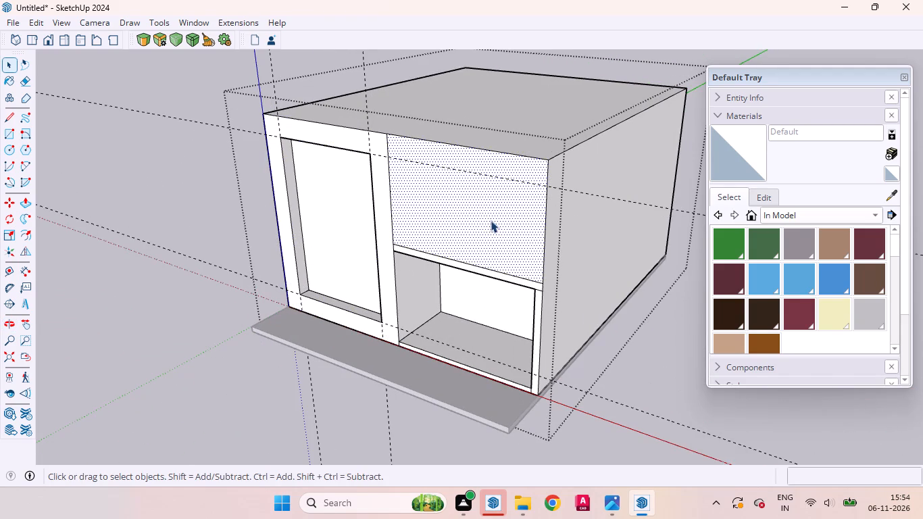
scroll(479, 225, "up", 2)
key("p")
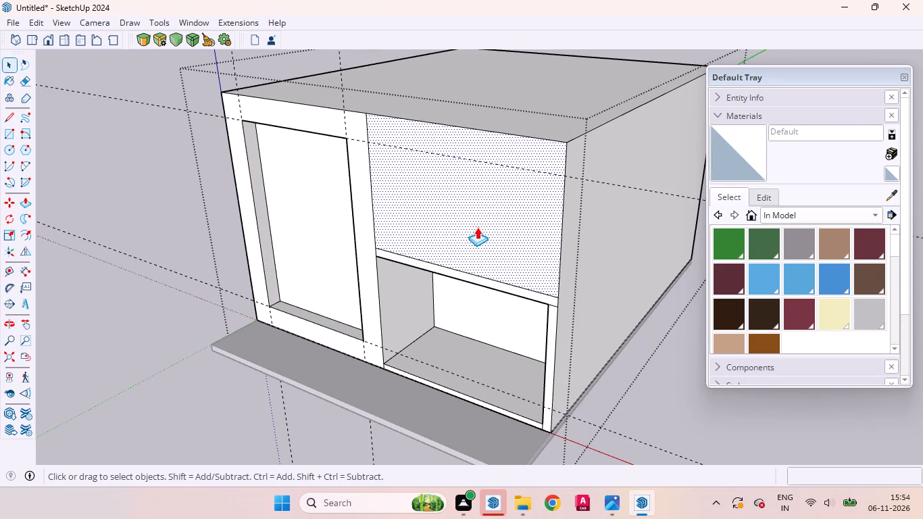
double_click(476, 227)
key("space")
Examine the recessed upper right panel and its junction with the left frame from the front and above.
scroll(426, 248, "down", 4)
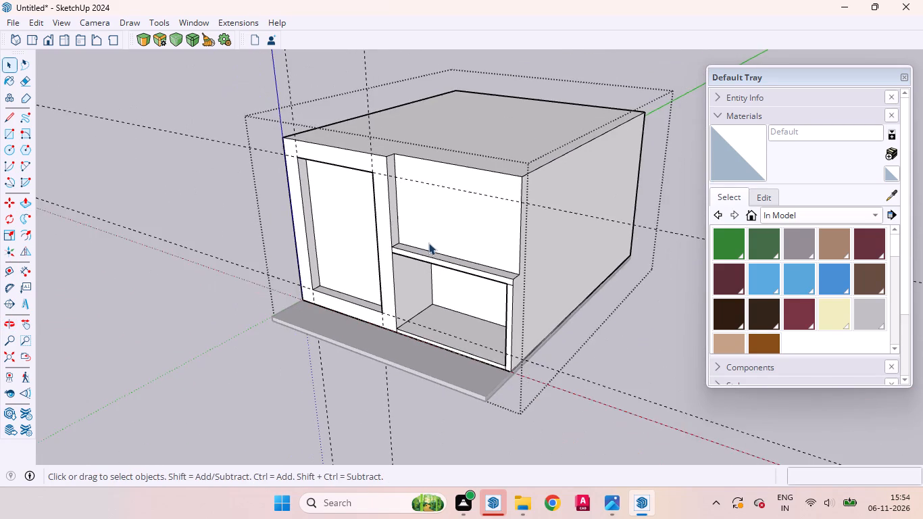
middle_click_drag(386, 272, 490, 230)
scroll(440, 163, "up", 5)
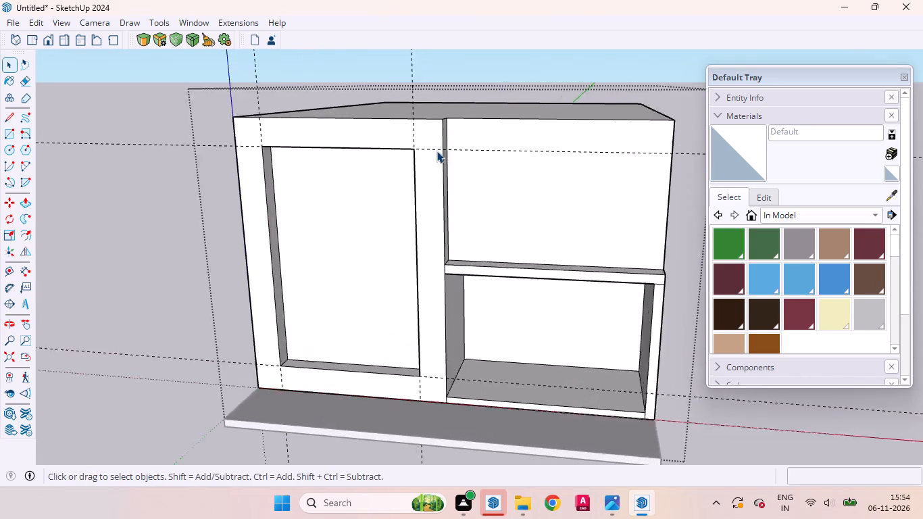
scroll(436, 151, "up", 4)
middle_click_drag(416, 189, 608, 170)
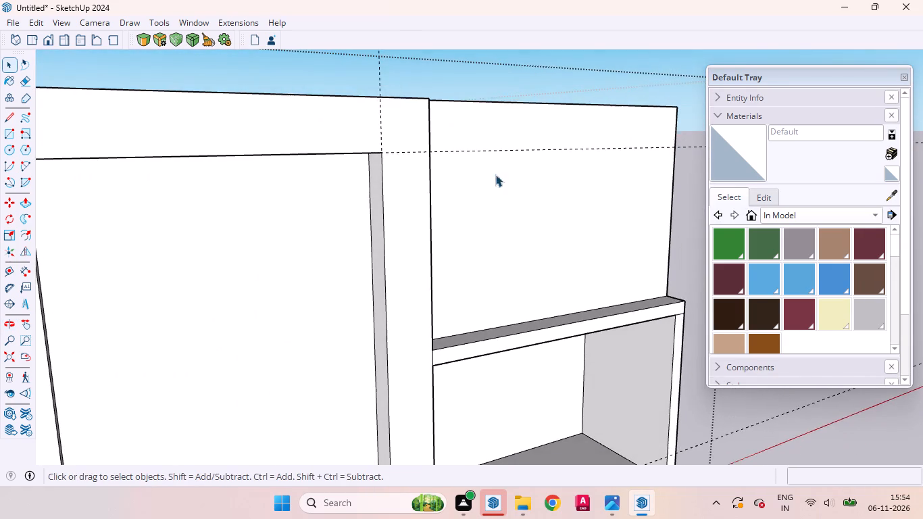
scroll(450, 170, "down", 7)
middle_click_drag(449, 168, 484, 237)
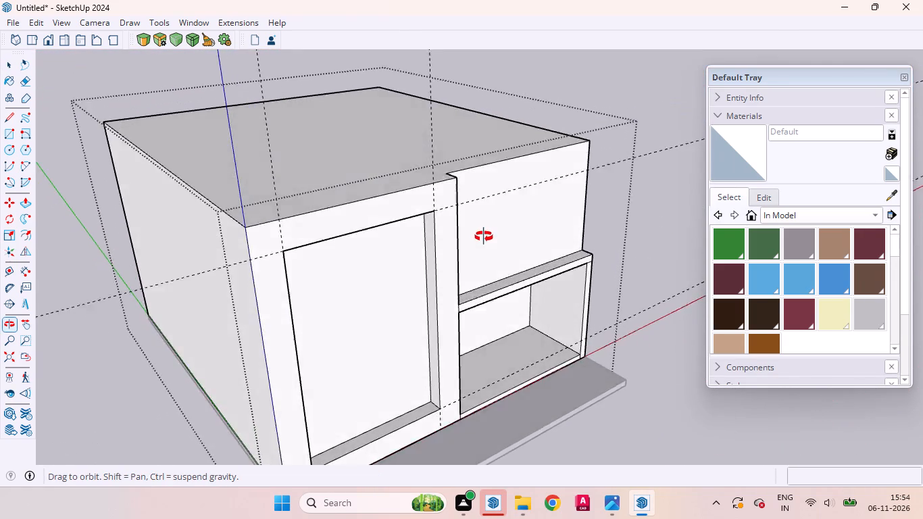
middle_click_drag(484, 237, 498, 278)
scroll(434, 257, "down", 5)
scroll(384, 249, "up", 4)
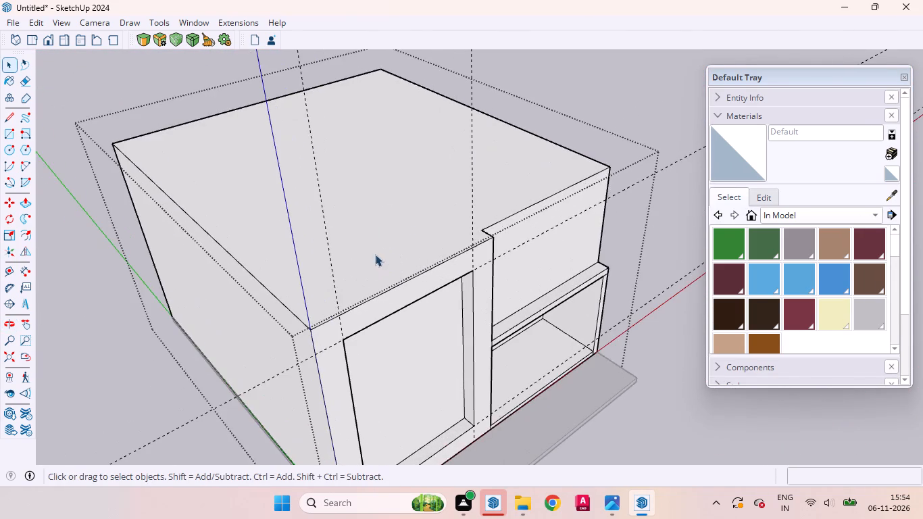
Examine the notch in the roof's front edge where the left frame meets the recessed upper right panel.
scroll(375, 254, "down", 4)
scroll(456, 244, "up", 12)
middle_click_drag(453, 243, 432, 272)
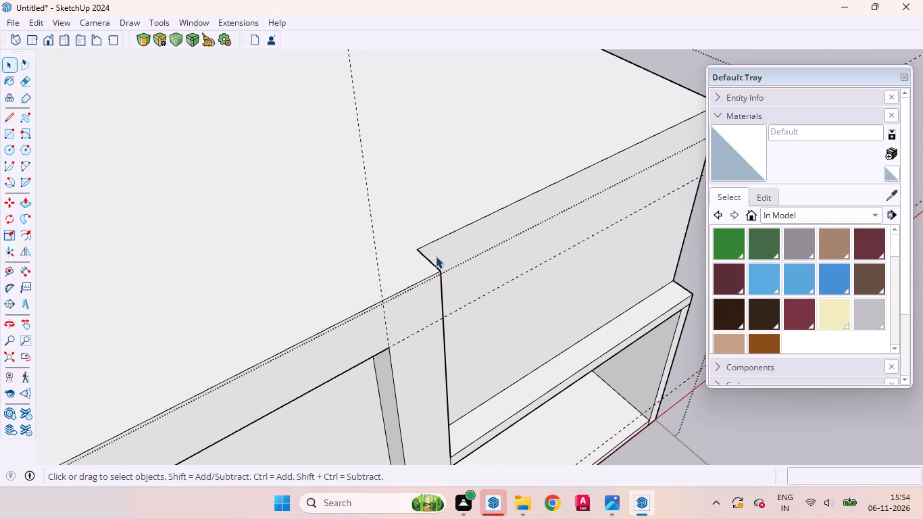
scroll(436, 256, "up", 4)
middle_click_drag(431, 272, 485, 251)
scroll(472, 189, "down", 14)
scroll(420, 176, "up", 1)
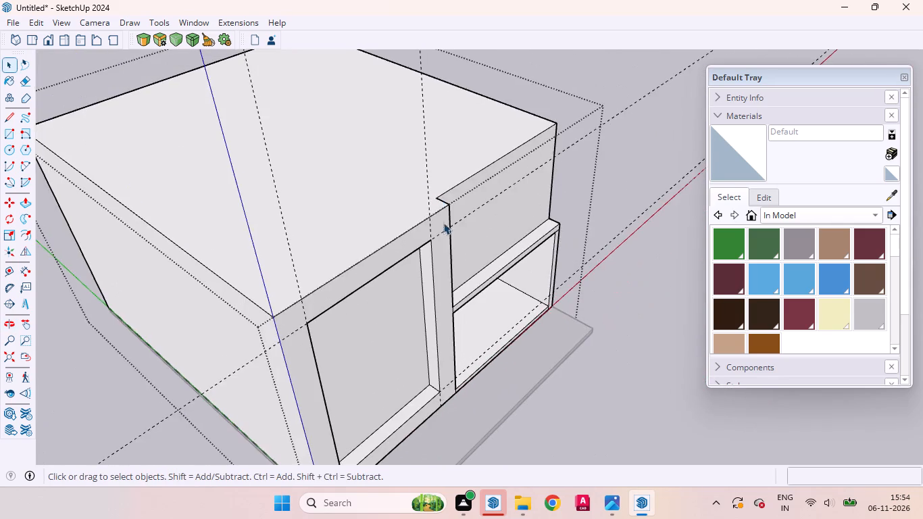
middle_click_drag(443, 226, 496, 265)
scroll(492, 255, "up", 8)
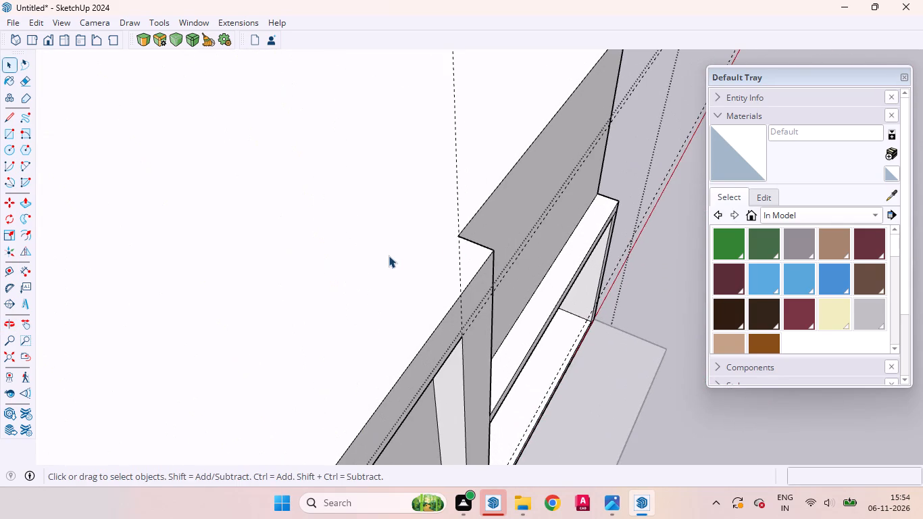
scroll(389, 255, "down", 7)
scroll(388, 253, "up", 1)
scroll(388, 253, "down", 6)
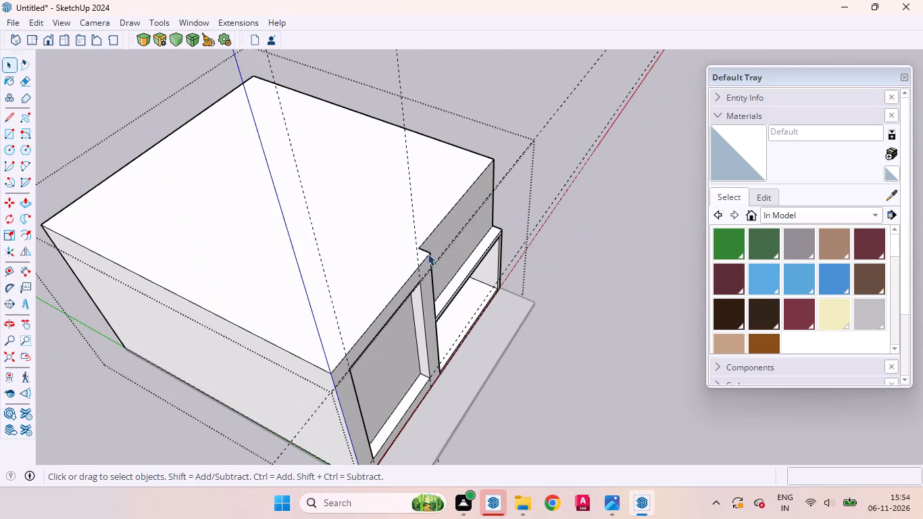
middle_click_drag(427, 255, 424, 230)
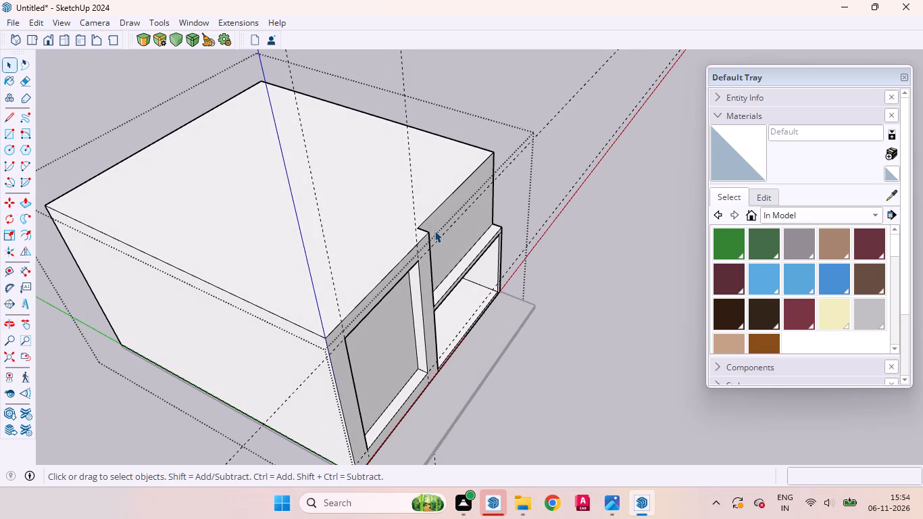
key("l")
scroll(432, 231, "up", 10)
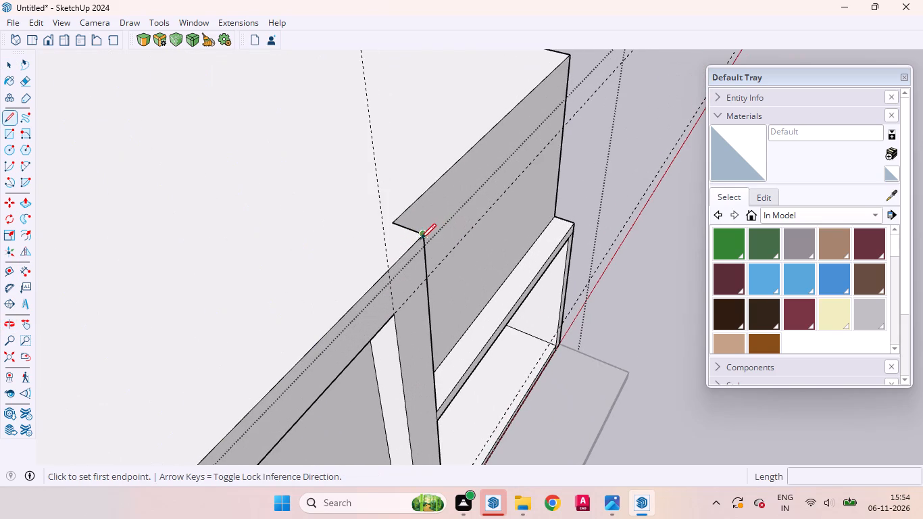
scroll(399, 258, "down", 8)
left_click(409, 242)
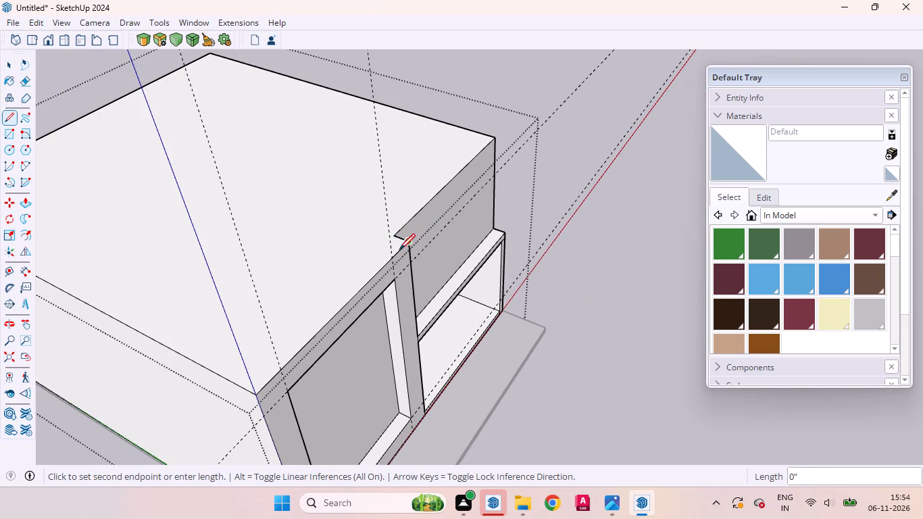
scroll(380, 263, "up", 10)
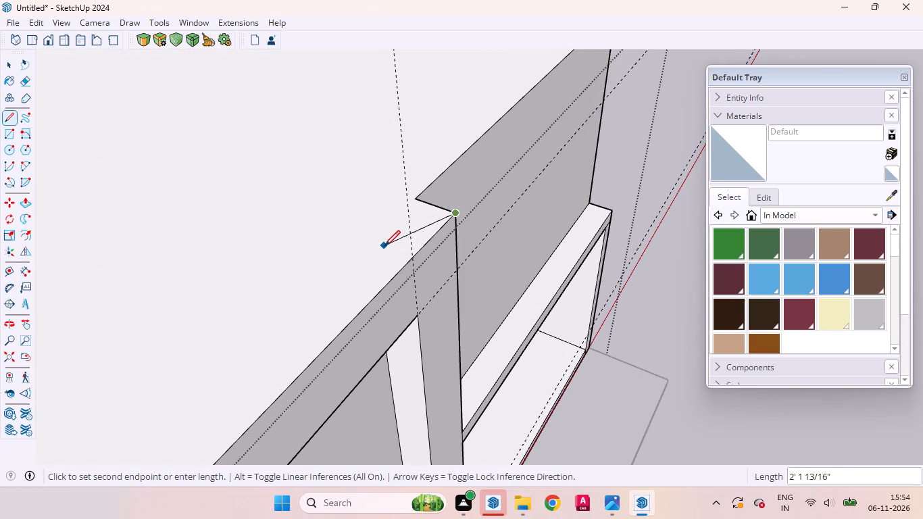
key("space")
Draw a line about 2' 4" long on the roof from the notch's inner corner, parallel to the front edge above the left frame.
key("l")
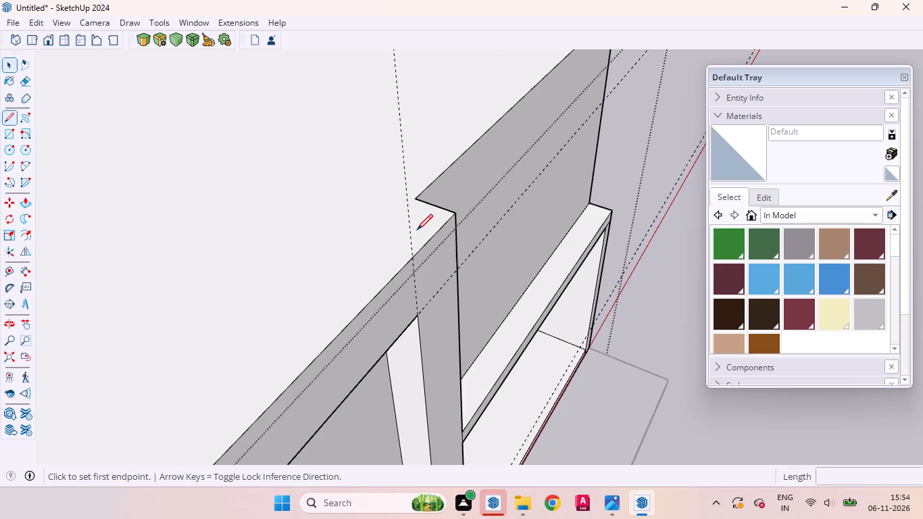
left_click(419, 194)
left_click(362, 251)
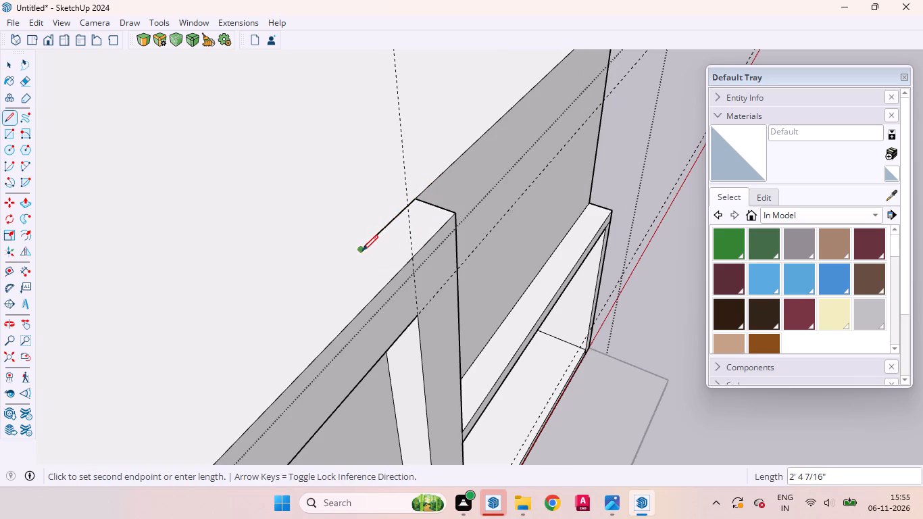
middle_click_drag(395, 270, 242, 271)
middle_click(242, 271)
scroll(407, 207, "up", 4)
key("space")
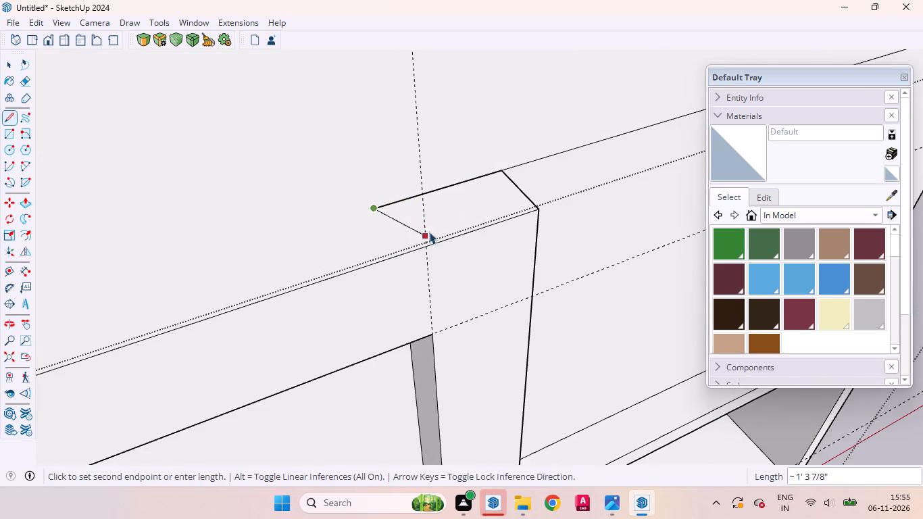
Draw a line on the roof from the guide's intersection with the front edge to the new line, closing a rectangle beside the notch.
scroll(430, 239, "up", 4)
middle_click_drag(430, 265, 191, 278)
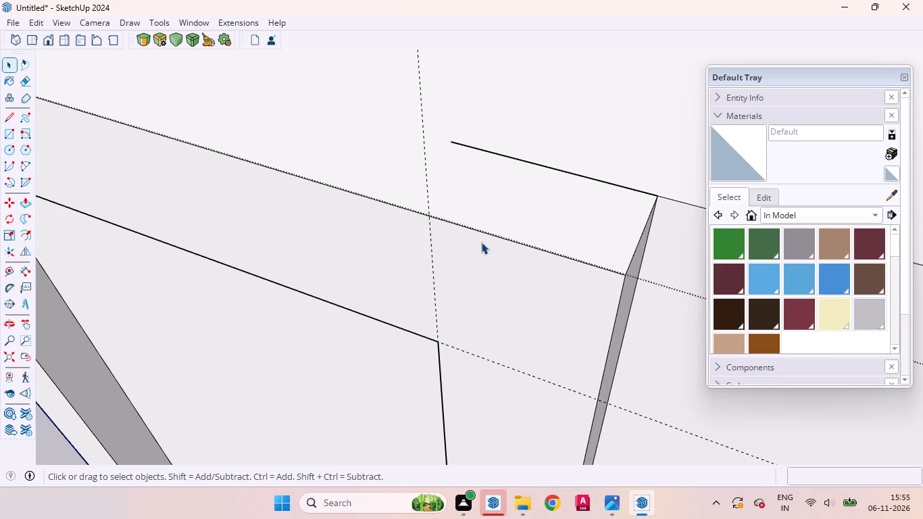
key("l")
scroll(447, 208, "up", 1)
middle_click_drag(447, 209, 237, 180)
scroll(597, 156, "up", 4)
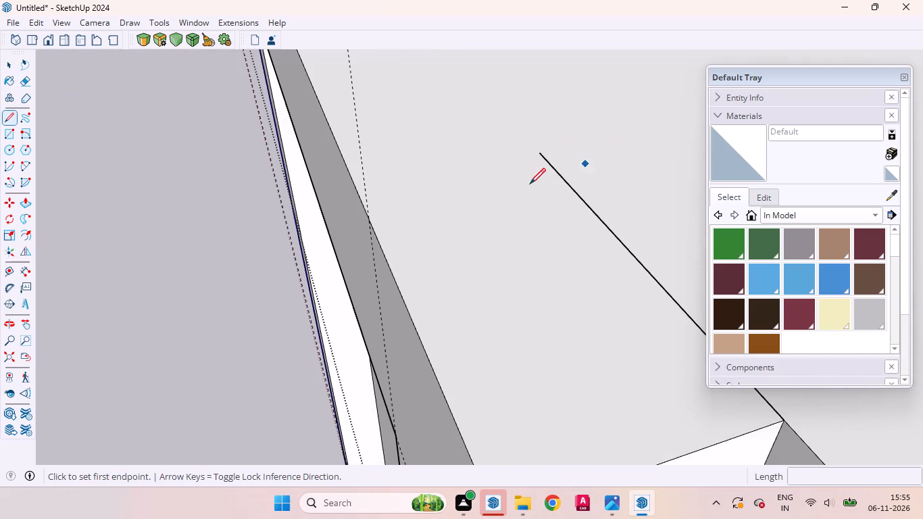
left_click(372, 218)
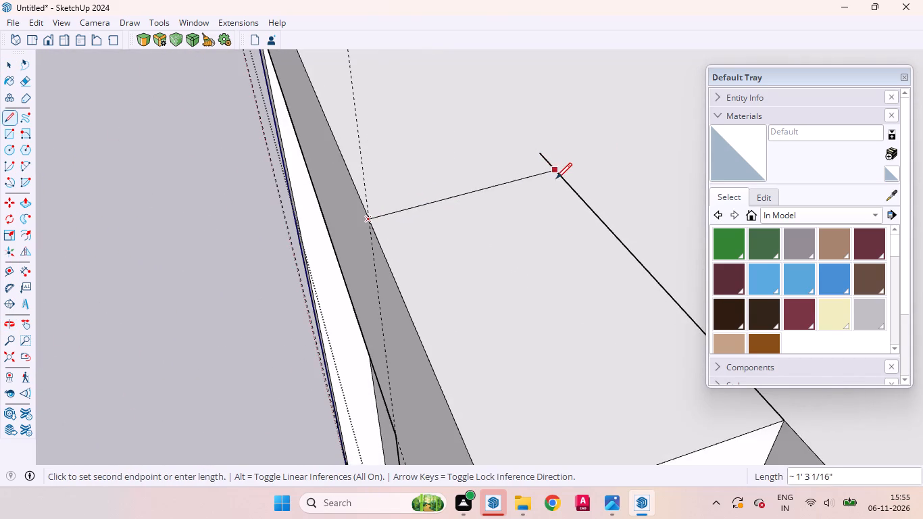
left_click(565, 180)
key("space")
Select the small rectangle on the roof beside the notch and examine it together with the front facade and outer side wall.
left_click(497, 257)
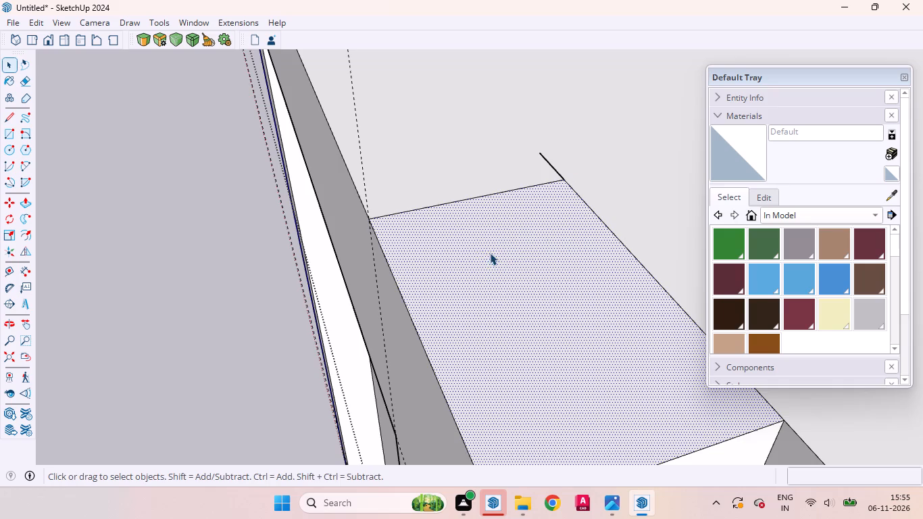
middle_click_drag(476, 239, 647, 160)
scroll(648, 160, "down", 11)
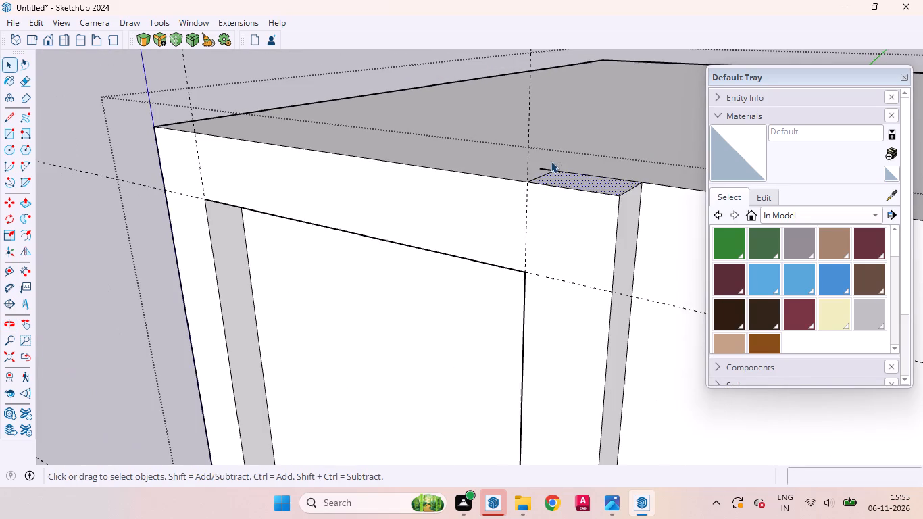
middle_click_drag(480, 224, 650, 180)
scroll(557, 205, "down", 7)
scroll(539, 207, "up", 1)
scroll(539, 207, "down", 8)
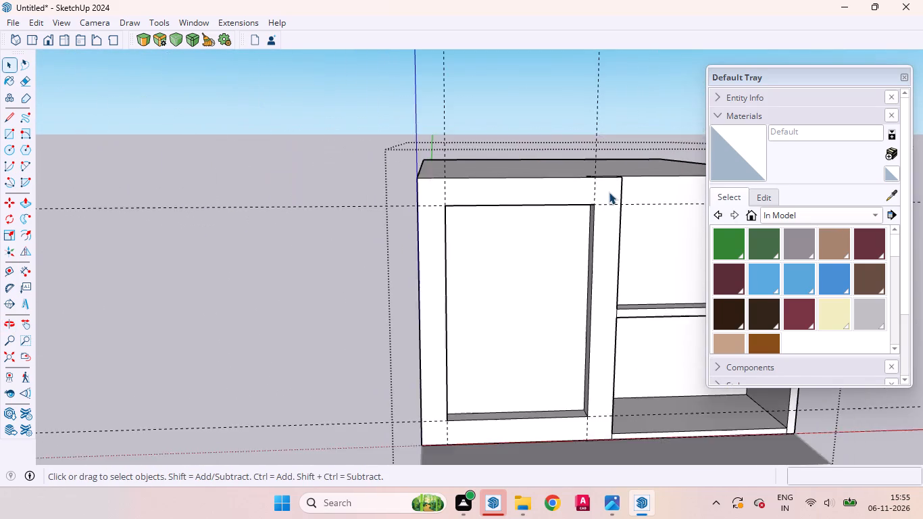
middle_click_drag(590, 243, 745, 234)
scroll(691, 228, "up", 3)
scroll(587, 244, "down", 6)
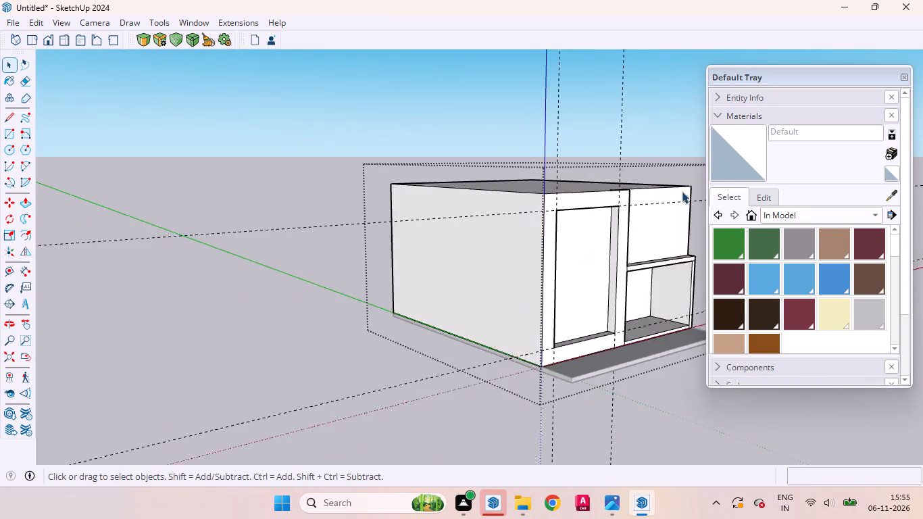
middle_click_drag(682, 214, 672, 363)
scroll(664, 355, "up", 6)
Select the main roof face and examine the building from above and from its front corner.
left_click(599, 265)
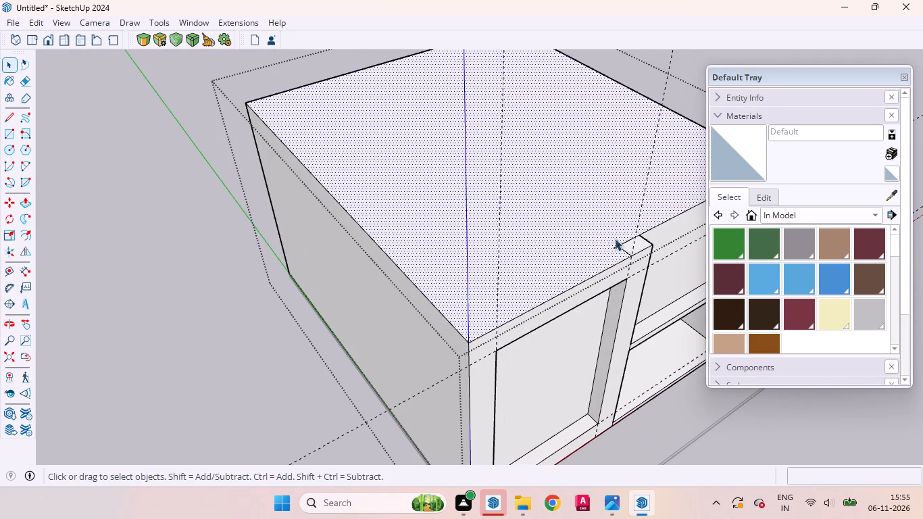
middle_click_drag(641, 255, 618, 306)
scroll(589, 250, "down", 3)
scroll(587, 249, "up", 1)
scroll(587, 249, "down", 7)
middle_click_drag(599, 291, 569, 172)
scroll(574, 206, "up", 4)
scroll(575, 206, "down", 5)
middle_click_drag(591, 269, 662, 158)
scroll(630, 189, "up", 5)
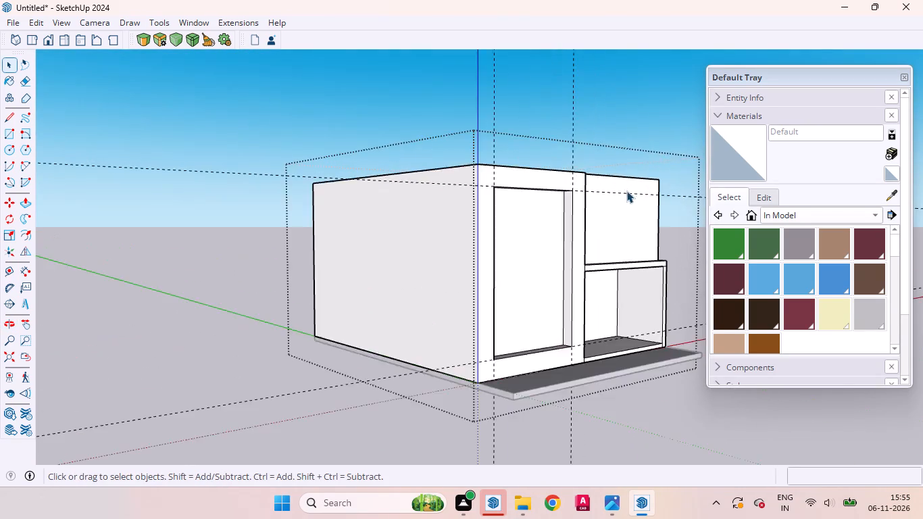
Select the left recess's vertical edge nearest the upper panel and examine the front facade and side wall around it.
scroll(626, 191, "up", 4)
scroll(556, 199, "up", 7)
left_click(559, 191)
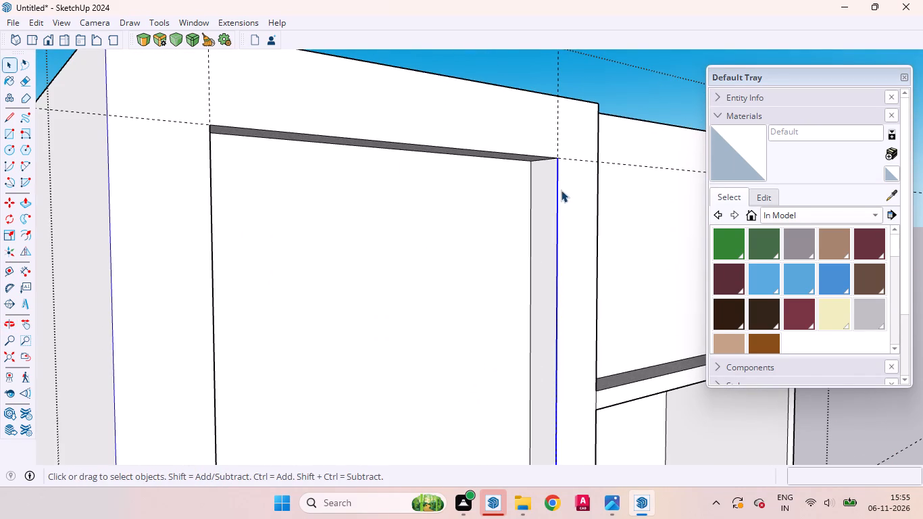
scroll(560, 178, "down", 1)
scroll(560, 170, "up", 1)
scroll(560, 166, "down", 8)
scroll(555, 180, "up", 4)
middle_click_drag(589, 197, 621, 198)
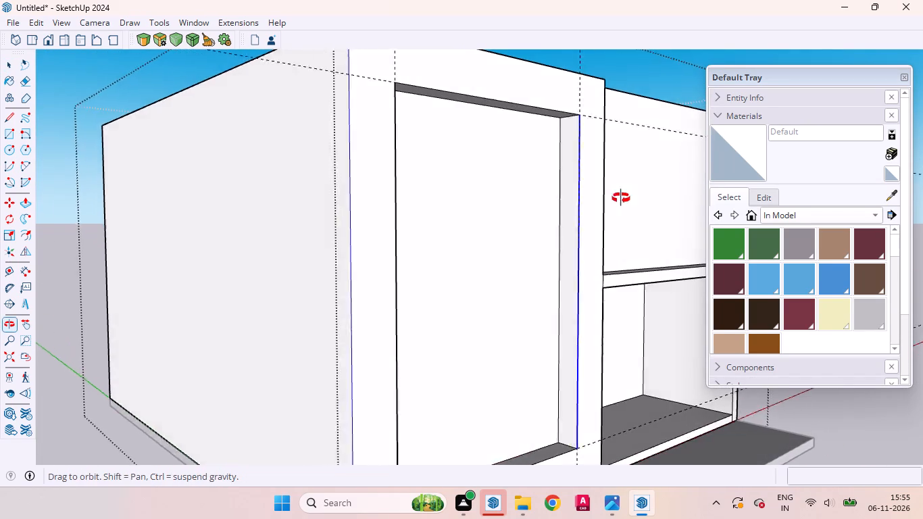
middle_click_drag(621, 198, 572, 207)
scroll(549, 218, "down", 5)
scroll(543, 216, "up", 1)
scroll(543, 216, "down", 4)
middle_click_drag(570, 209, 643, 193)
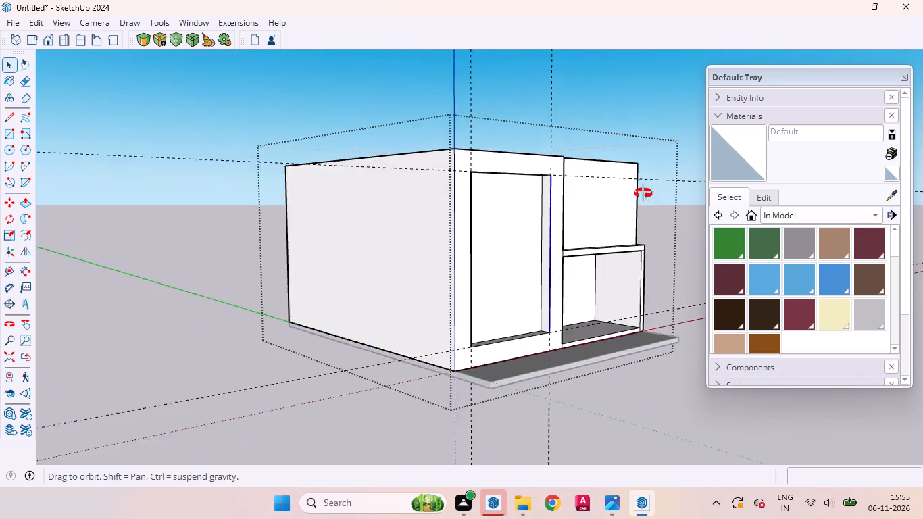
middle_click_drag(643, 193, 718, 170)
Select the left recess's inner side face next to the upper panel and examine its depth.
scroll(621, 168, "up", 13)
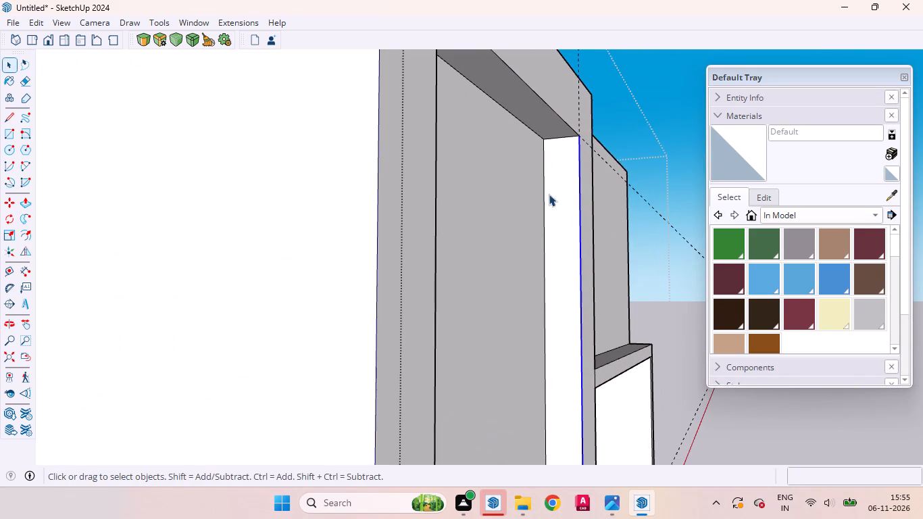
middle_click_drag(560, 206, 582, 216)
scroll(603, 197, "up", 2)
scroll(603, 197, "down", 2)
scroll(603, 197, "up", 1)
left_click(598, 207)
middle_click_drag(610, 218, 603, 222)
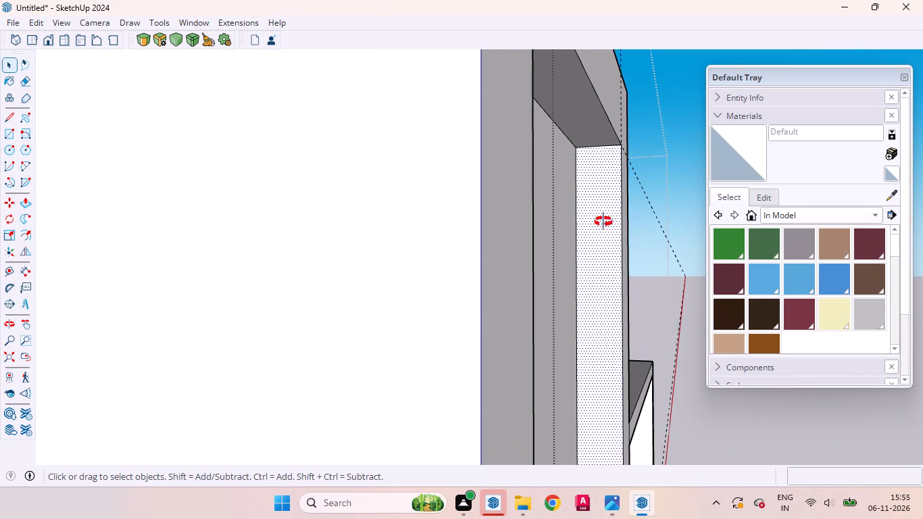
middle_click_drag(603, 222, 499, 270)
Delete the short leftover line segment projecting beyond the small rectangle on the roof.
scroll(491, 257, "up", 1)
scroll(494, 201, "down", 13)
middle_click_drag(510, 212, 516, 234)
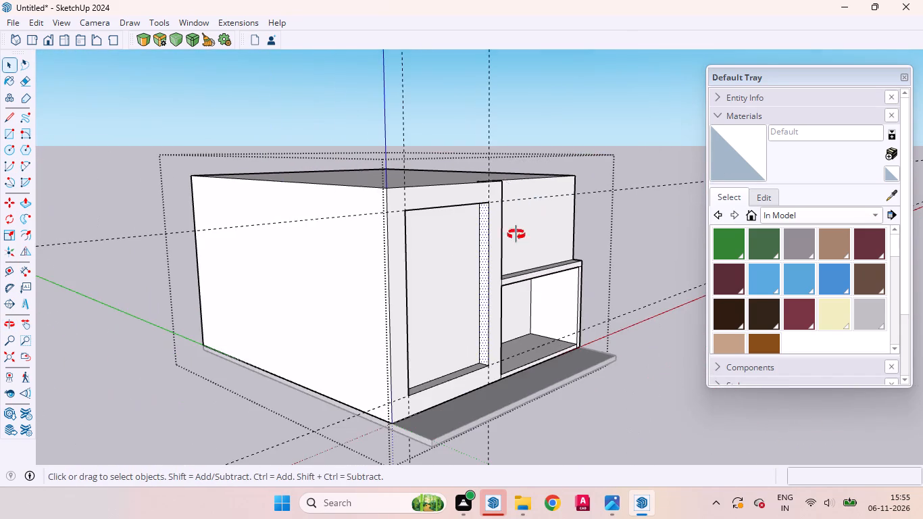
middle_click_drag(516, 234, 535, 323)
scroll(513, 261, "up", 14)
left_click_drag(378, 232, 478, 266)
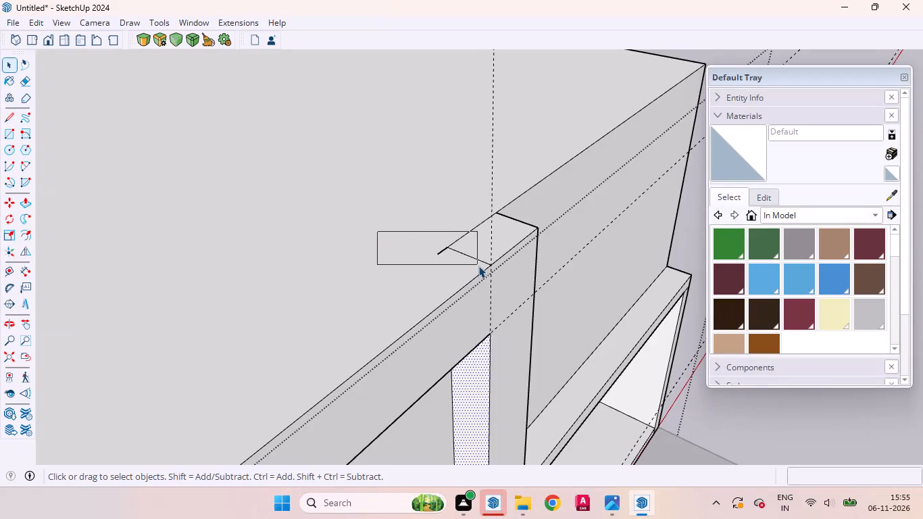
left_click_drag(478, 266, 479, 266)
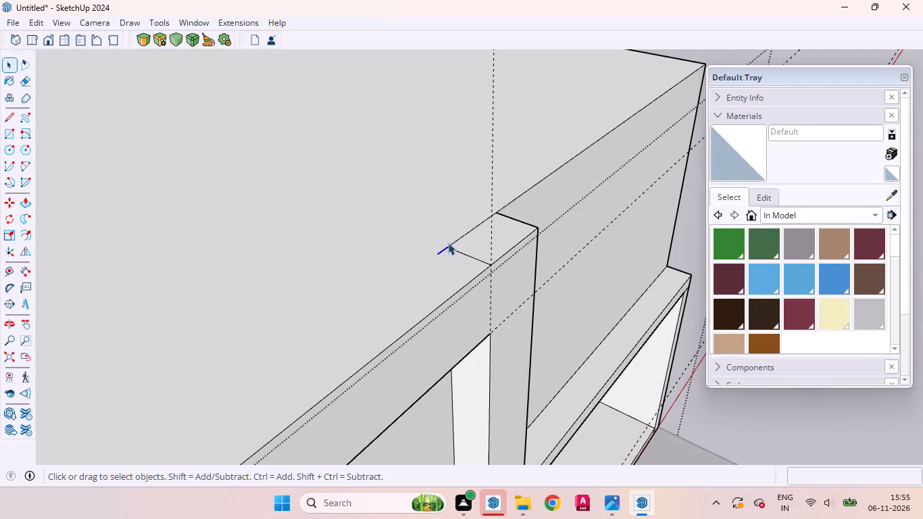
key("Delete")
Select the small roof rectangle beside the notch and examine it with the front facade, side wall and roof.
left_click(500, 236)
middle_click_drag(485, 272, 481, 168)
scroll(484, 188, "down", 16)
scroll(506, 208, "up", 5)
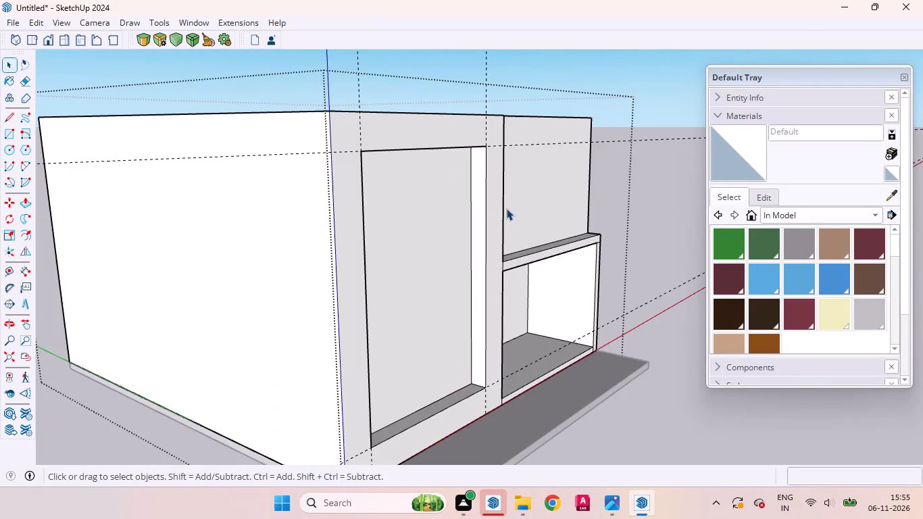
middle_click_drag(493, 234, 528, 292)
scroll(528, 282, "up", 1)
scroll(524, 276, "down", 1)
scroll(524, 276, "up", 1)
scroll(524, 276, "down", 8)
middle_click_drag(535, 278, 503, 286)
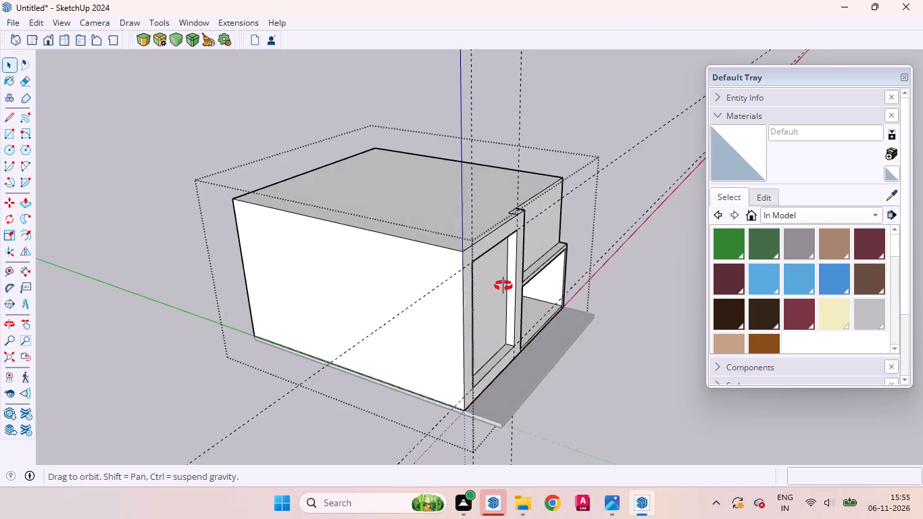
middle_click_drag(503, 286, 372, 286)
middle_click(372, 287)
scroll(382, 287, "up", 1)
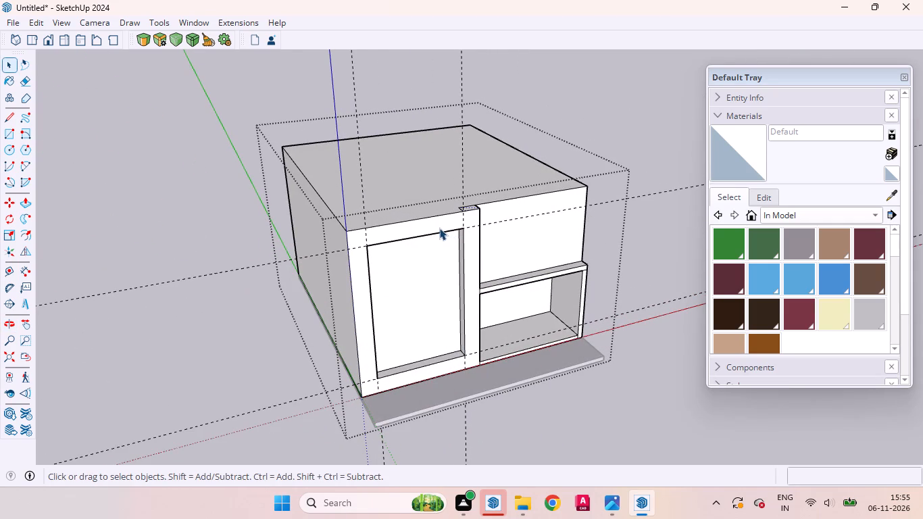
Undo the stub deletion and the two lines forming the small rectangle on the roof.
key("ctrl+z")
key("z")
key("ctrl+z")
key("ctrl+z")
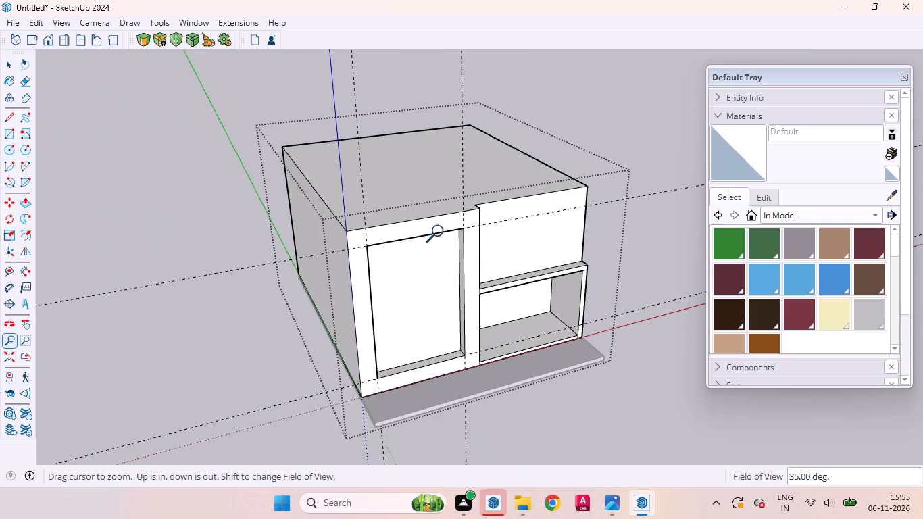
key("space")
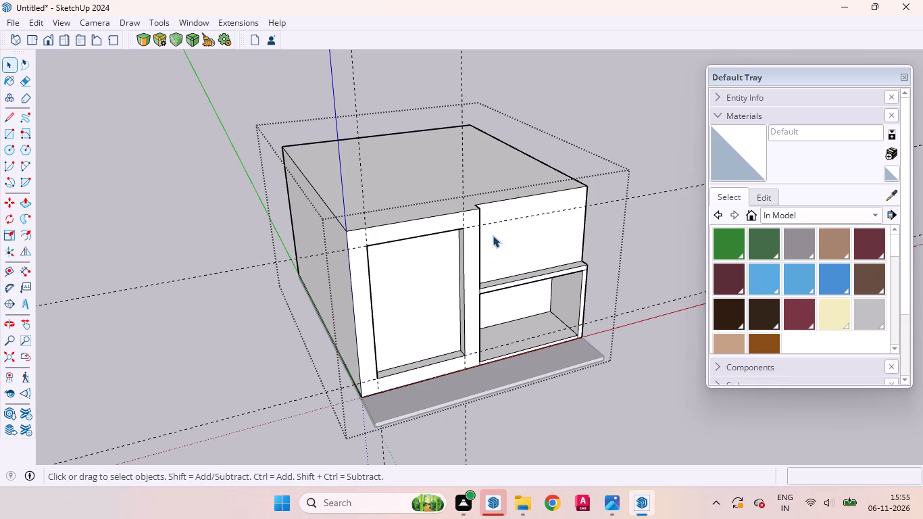
Examine the front facade, including the corner where the left frame meets the slab band and the upper panel.
scroll(386, 213, "up", 8)
middle_click_drag(754, 301, 507, 326)
scroll(471, 262, "down", 3)
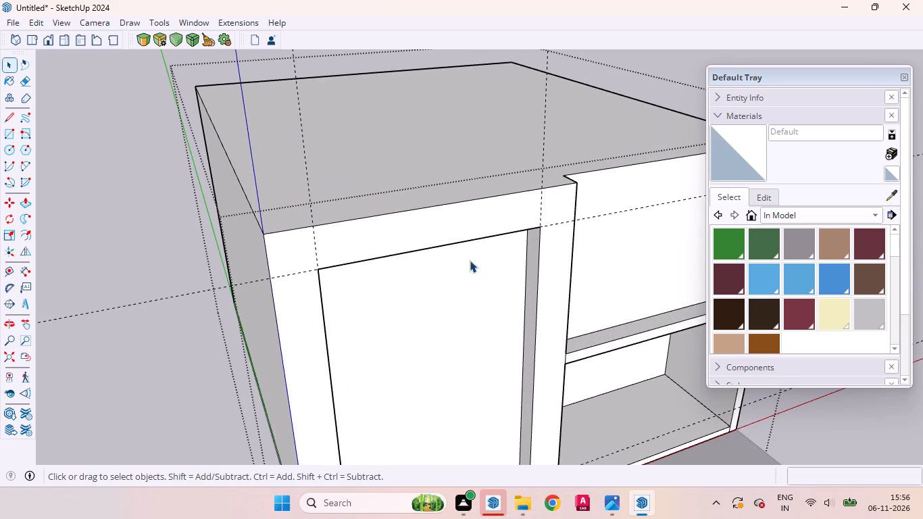
scroll(470, 260, "down", 9)
middle_click_drag(542, 282, 440, 162)
scroll(490, 209, "up", 7)
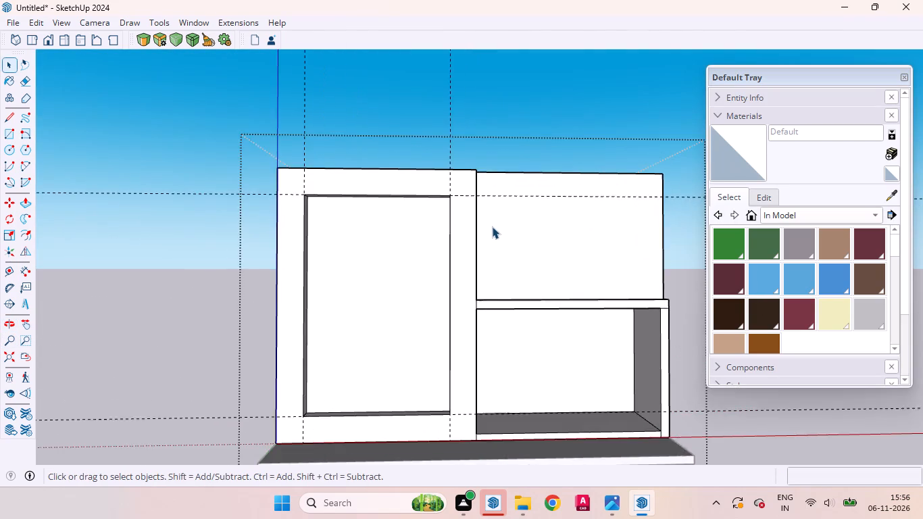
scroll(492, 226, "up", 1)
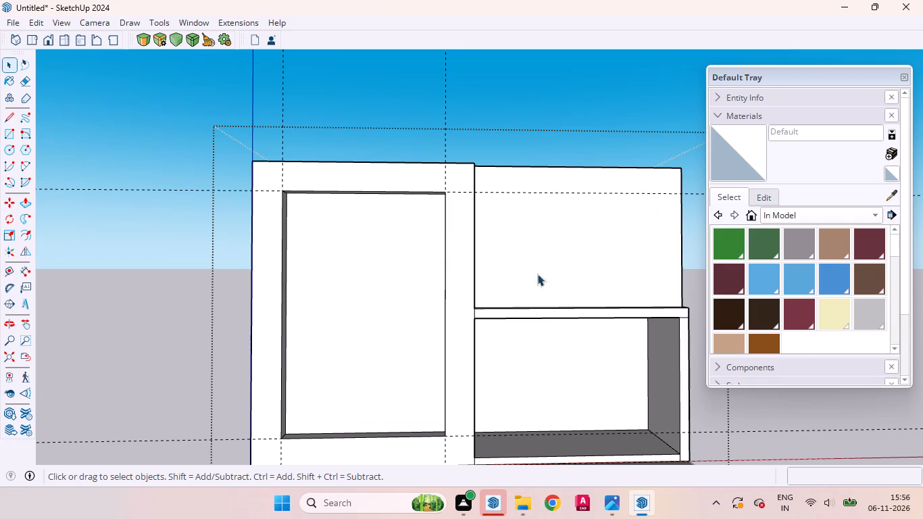
scroll(564, 279, "up", 6)
scroll(421, 289, "down", 5)
scroll(509, 301, "up", 7)
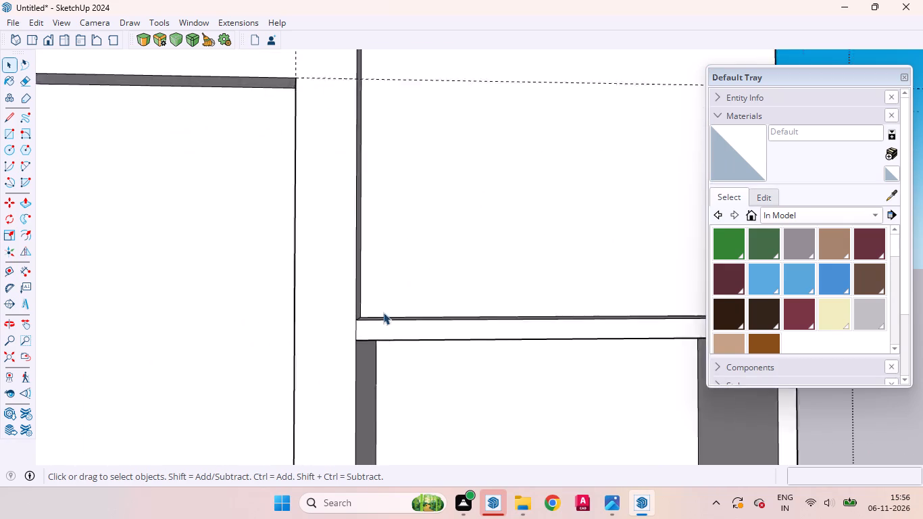
scroll(383, 312, "up", 6)
scroll(385, 312, "down", 1)
scroll(385, 312, "up", 1)
scroll(386, 311, "down", 11)
scroll(437, 295, "up", 1)
scroll(437, 295, "down", 7)
middle_click_drag(401, 291, 409, 309)
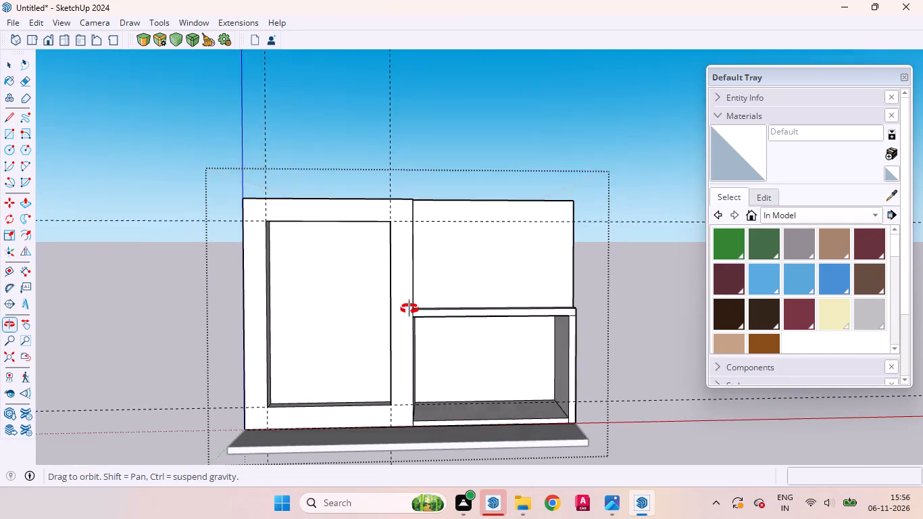
middle_click_drag(409, 309, 411, 310)
scroll(297, 244, "up", 6)
scroll(349, 310, "down", 10)
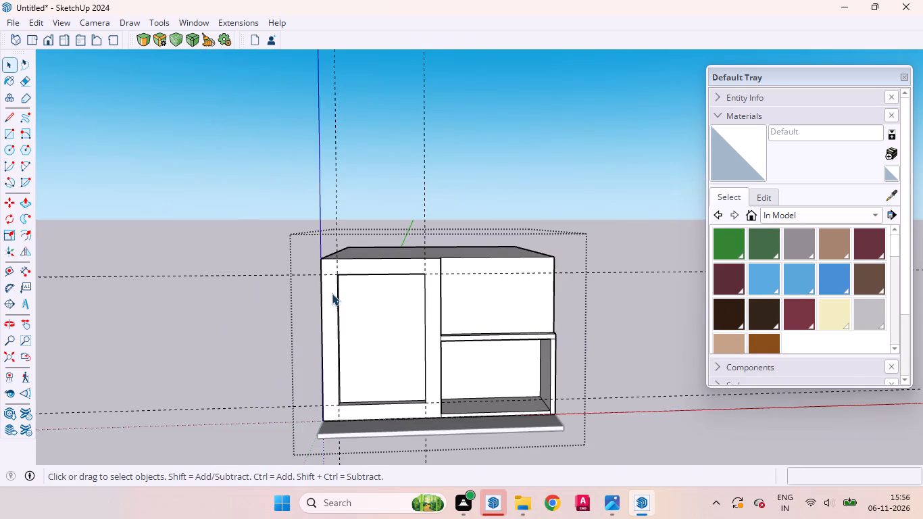
Examine the left recess's top and inner side faces from below.
middle_click_drag(329, 291, 480, 154)
scroll(494, 182, "up", 8)
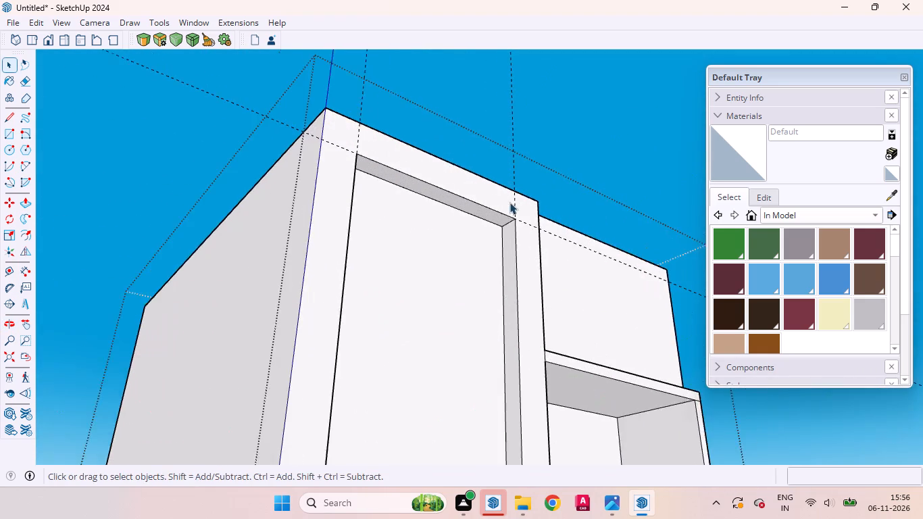
middle_click_drag(512, 224, 586, 253)
scroll(574, 263, "up", 5)
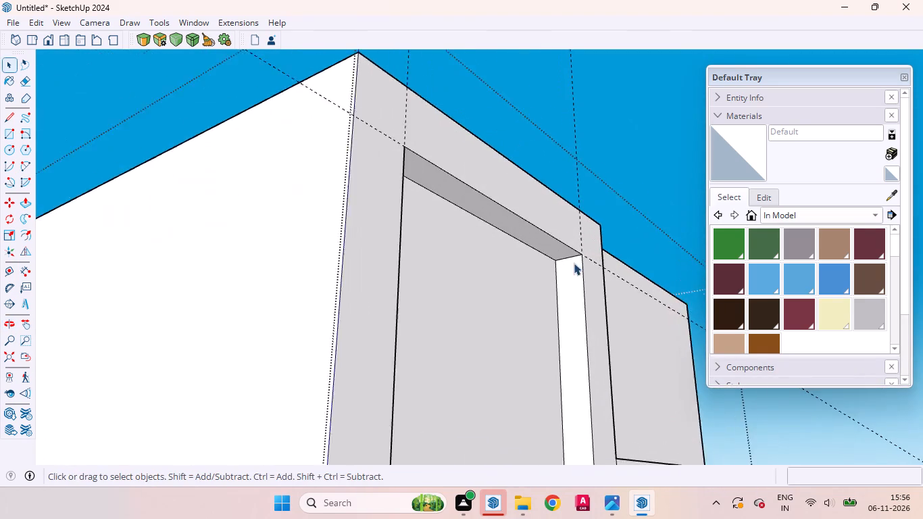
scroll(574, 263, "up", 3)
middle_click_drag(548, 262, 557, 268)
scroll(493, 233, "down", 6)
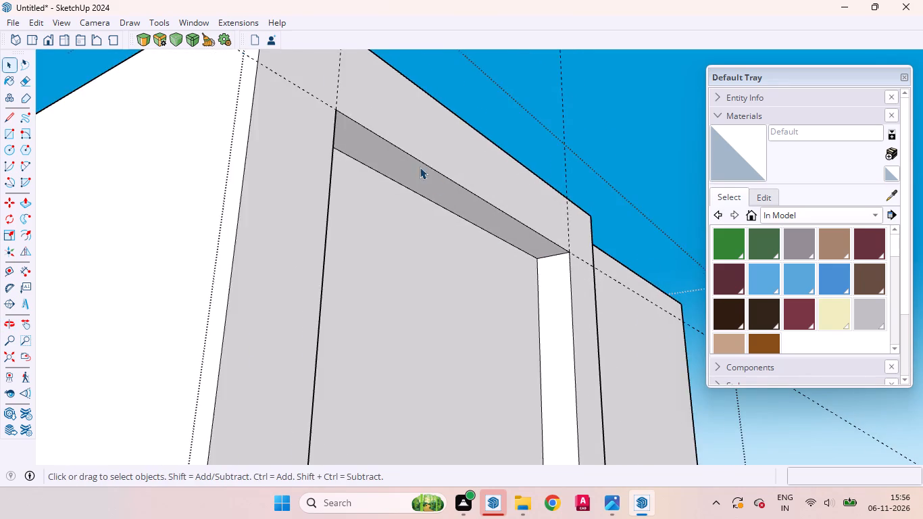
scroll(420, 167, "down", 2)
scroll(510, 218, "up", 2)
scroll(496, 214, "down", 9)
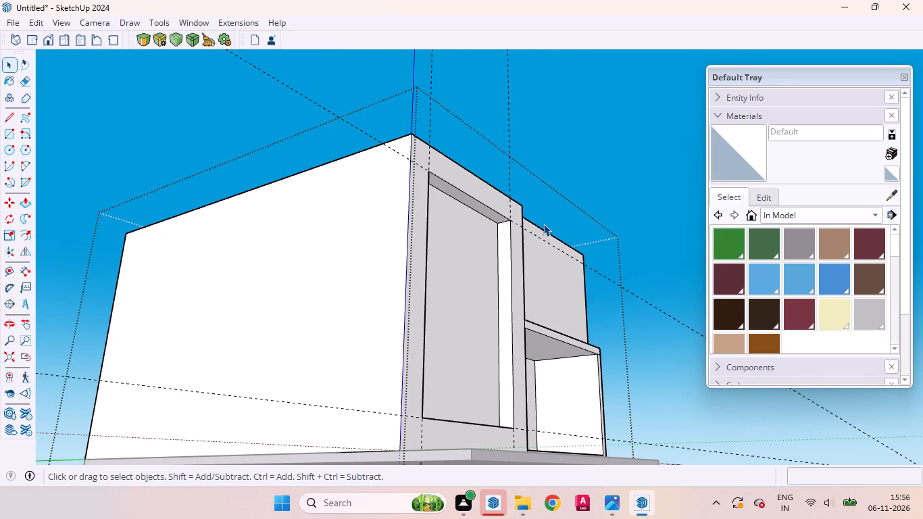
Draw a roof triangle from the guide's front-edge intersection inward, closing with a diagonal about 2' 2 7/16" long to the notch's front corner.
middle_click_drag(550, 241, 132, 422)
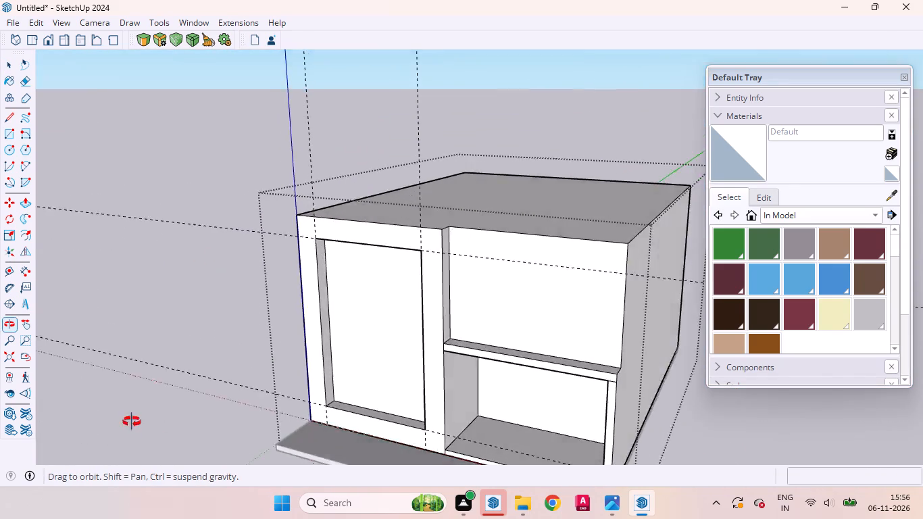
middle_click_drag(132, 422, 103, 451)
scroll(683, 268, "up", 3)
scroll(472, 289, "down", 4)
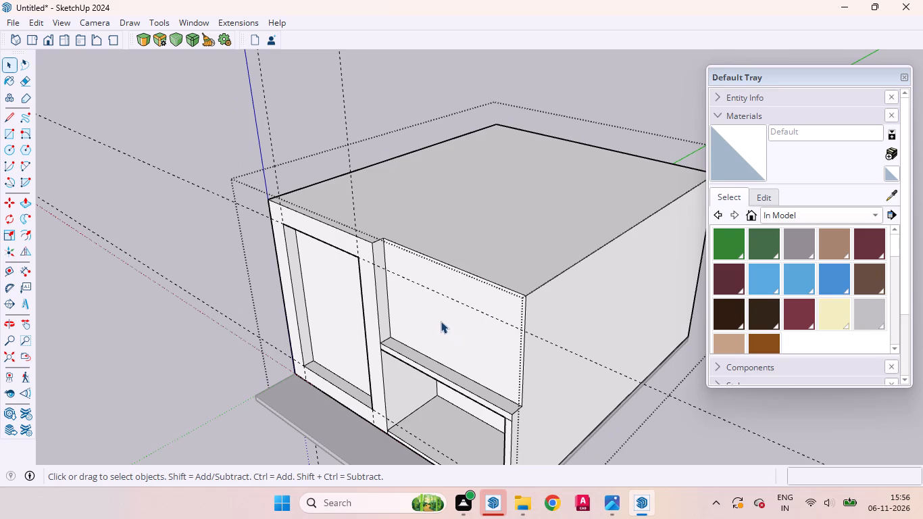
scroll(421, 305, "up", 3)
scroll(366, 301, "up", 3)
middle_click_drag(366, 306, 389, 336)
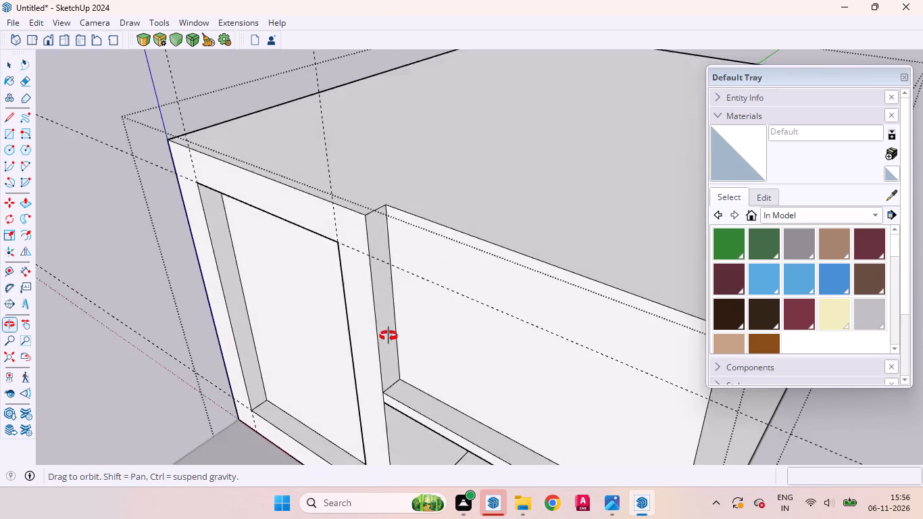
middle_click_drag(389, 336, 411, 372)
scroll(383, 279, "up", 3)
scroll(397, 284, "down", 3)
scroll(399, 289, "up", 1)
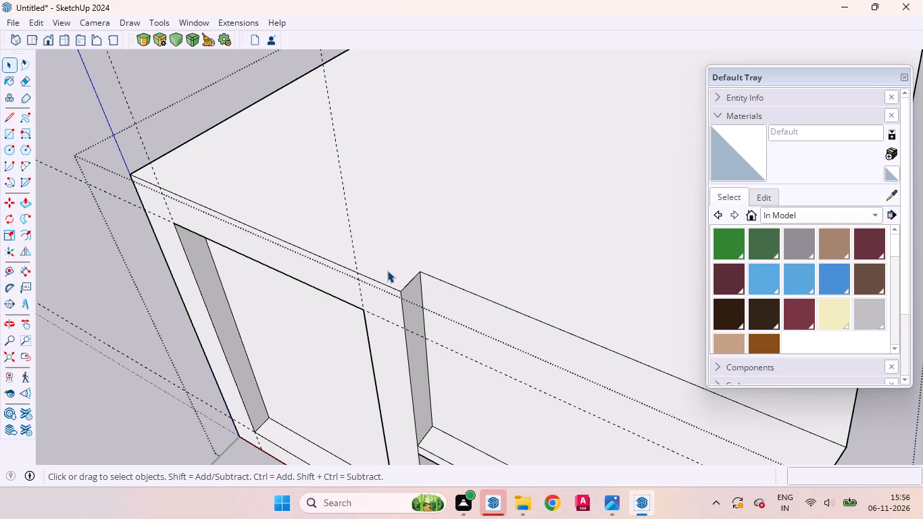
key("l")
scroll(384, 274, "up", 2)
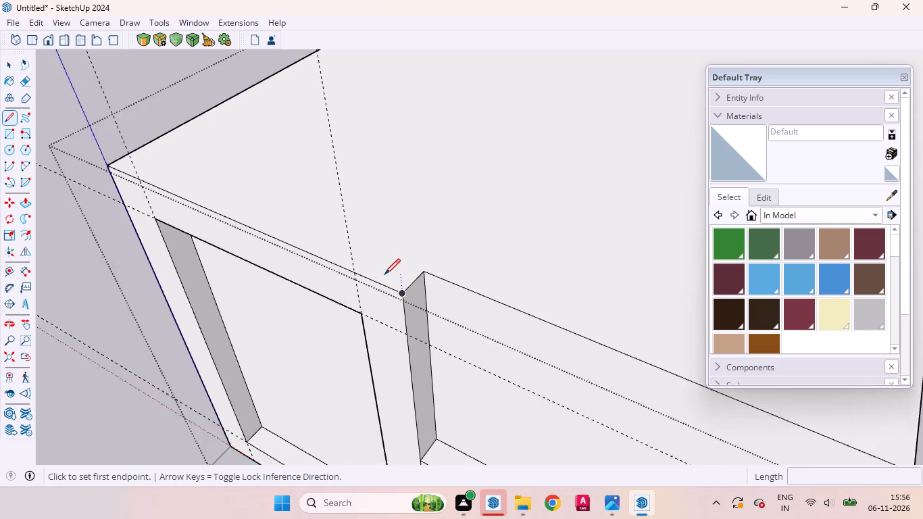
scroll(384, 274, "up", 5)
left_click(338, 273)
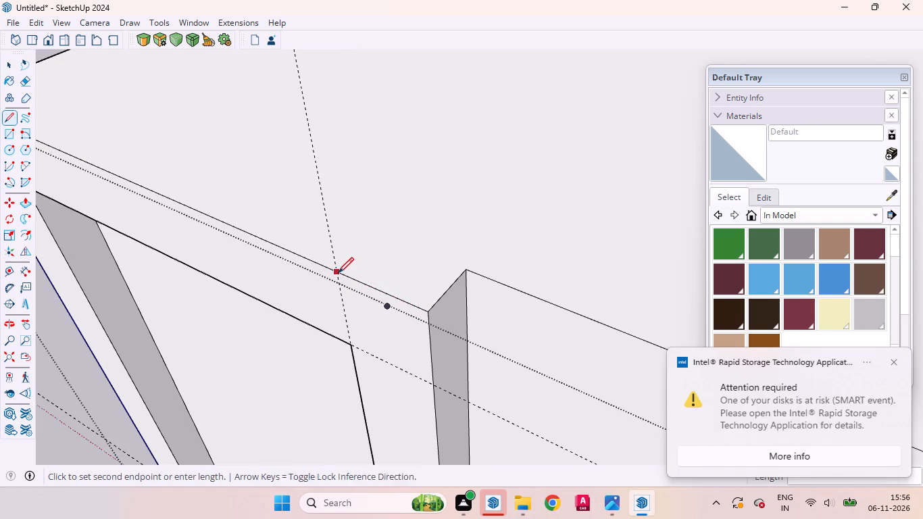
left_click(372, 249)
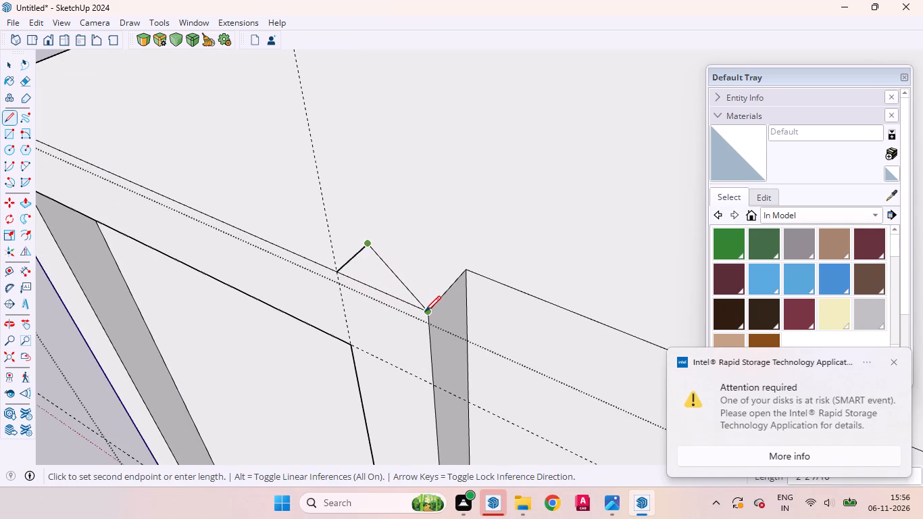
left_click(425, 312)
key("space")
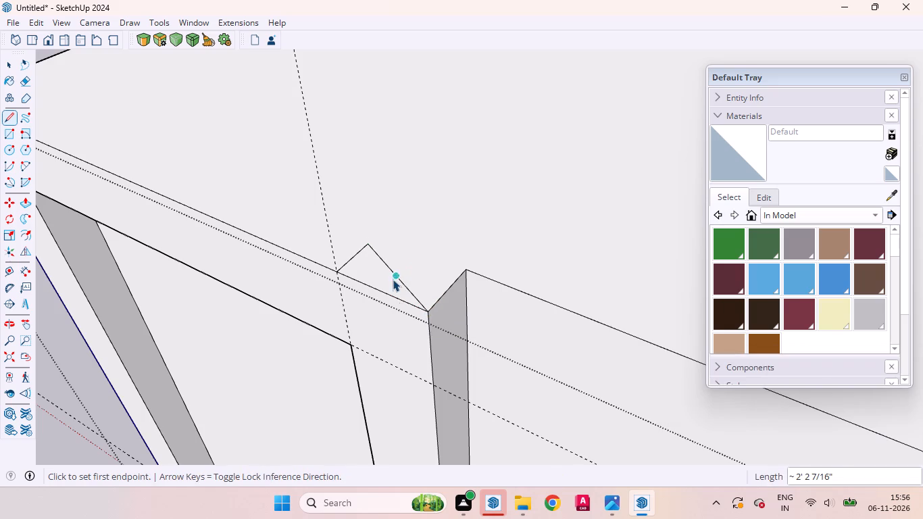
Push the triangular roof face beside the notch down about 3' 5 9/16" with Push/Pull.
left_click(387, 270)
left_click(372, 267)
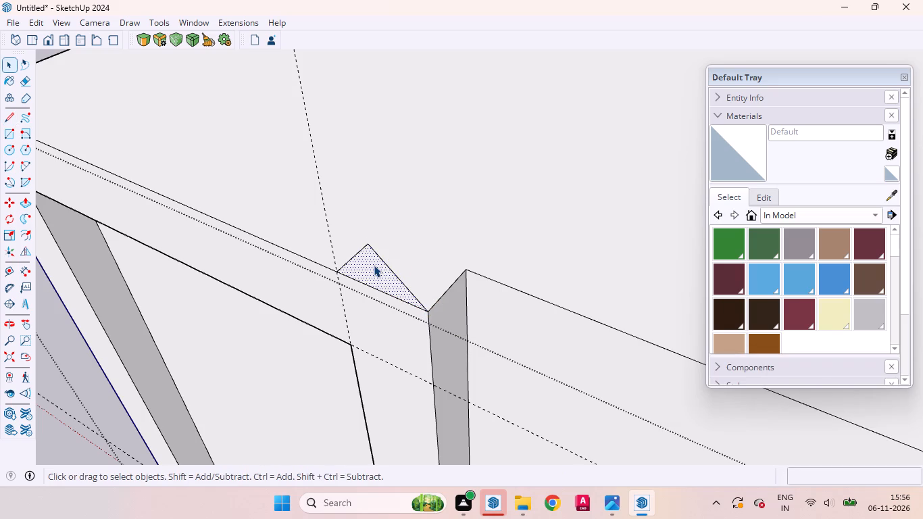
key("p")
left_click_drag(374, 265, 378, 330)
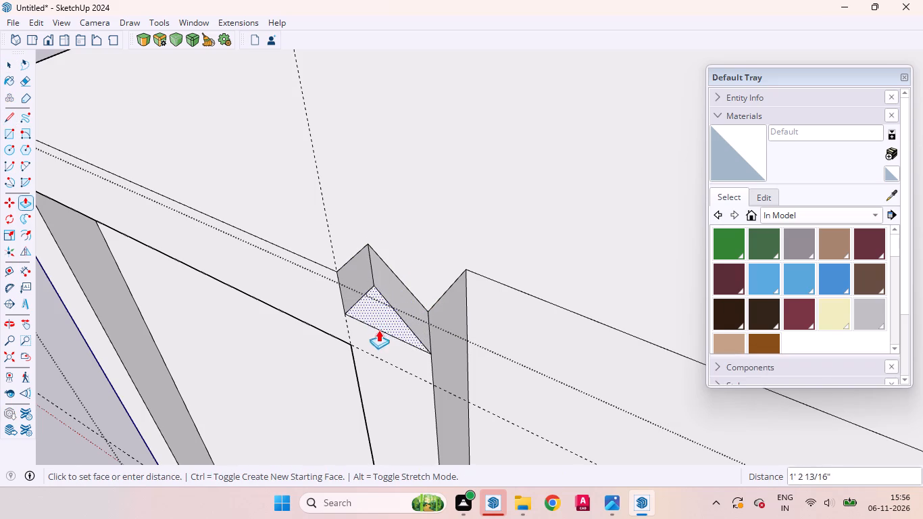
left_click_drag(378, 330, 383, 384)
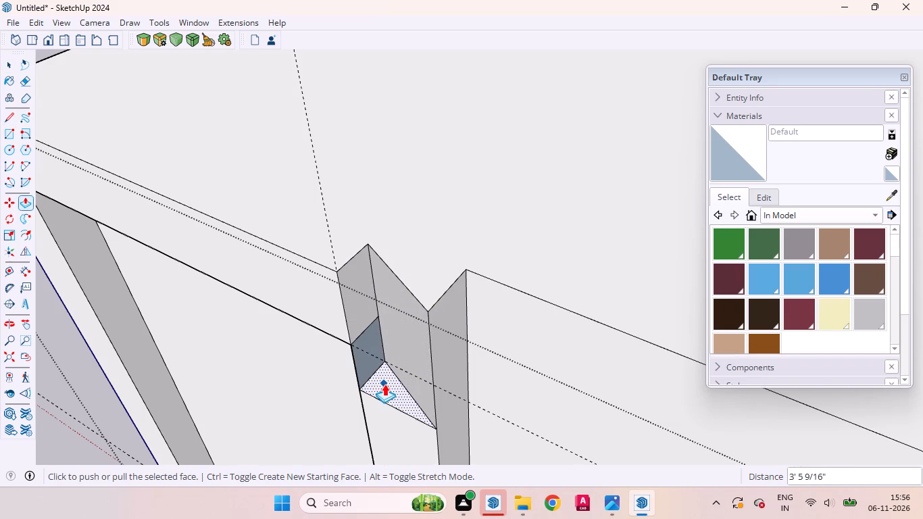
Push the triangular notch face down about 1' 4 3/8", and again about 2' 7 5/16".
scroll(385, 383, "down", 15)
scroll(389, 349, "up", 9)
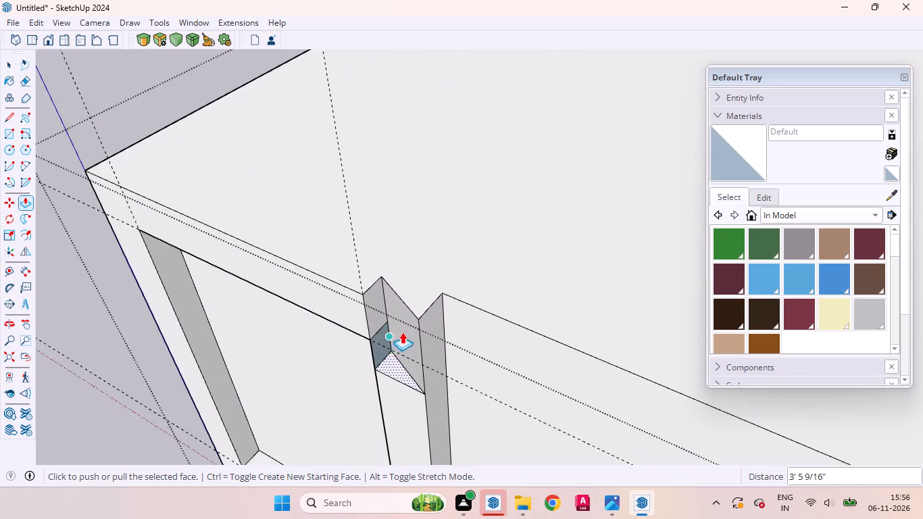
middle_click_drag(403, 330, 468, 269)
scroll(468, 269, "down", 8)
scroll(457, 302, "up", 6)
scroll(460, 245, "down", 10)
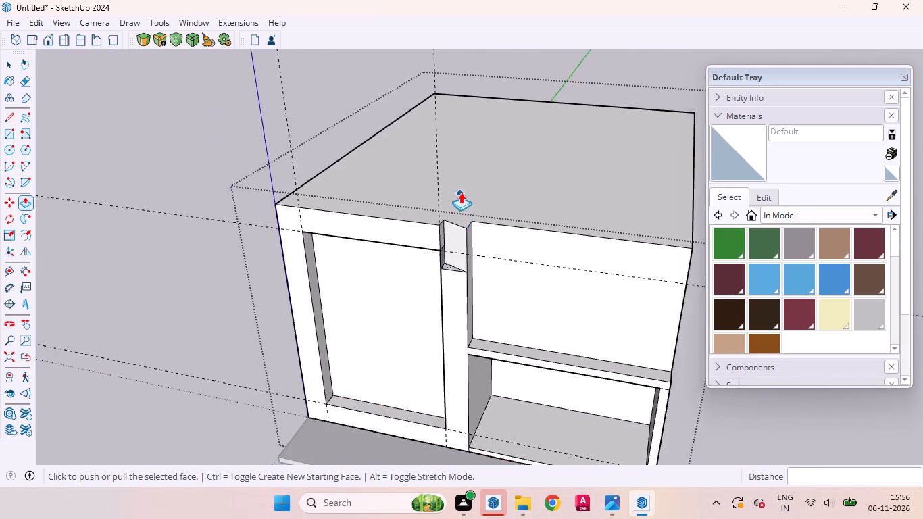
scroll(472, 266, "up", 14)
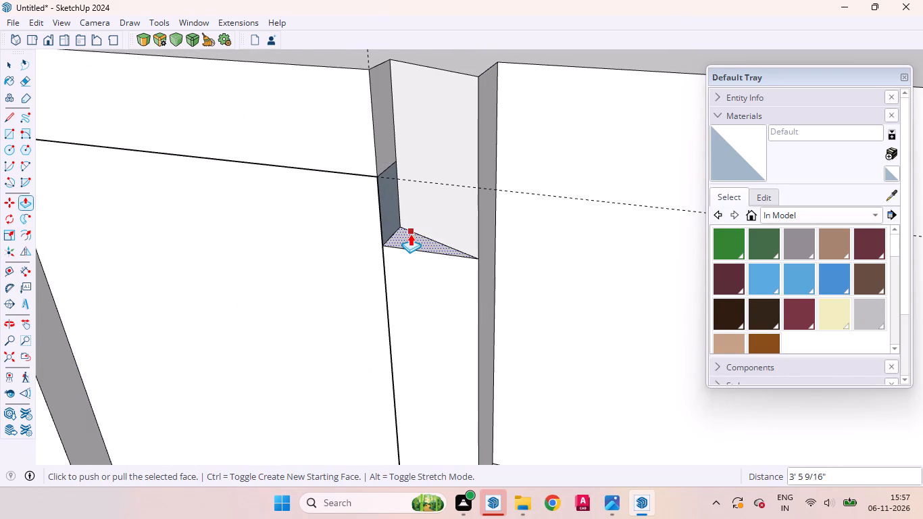
left_click_drag(407, 238, 407, 285)
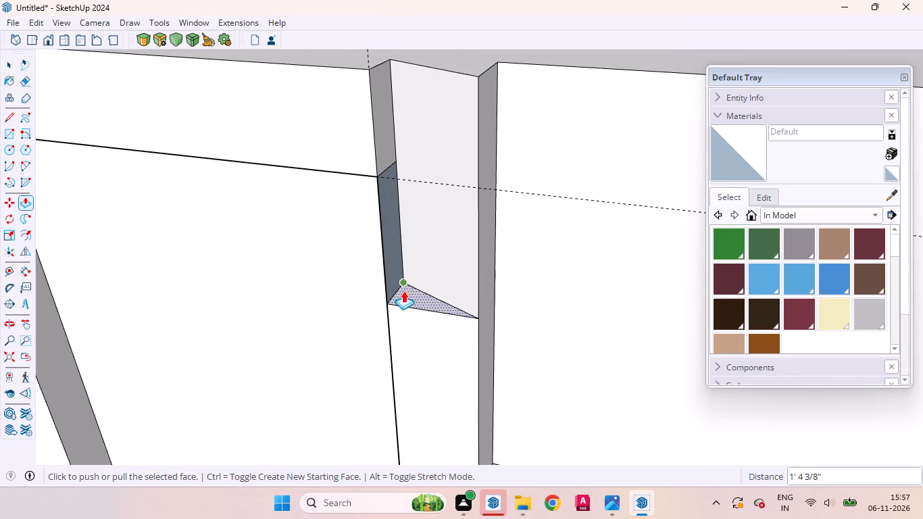
left_click_drag(403, 291, 401, 378)
Push the same triangular face further down the left frame by about 11 3/4", and again by about 3' 2 5/8".
scroll(444, 231, "down", 15)
middle_click_drag(445, 230, 456, 237)
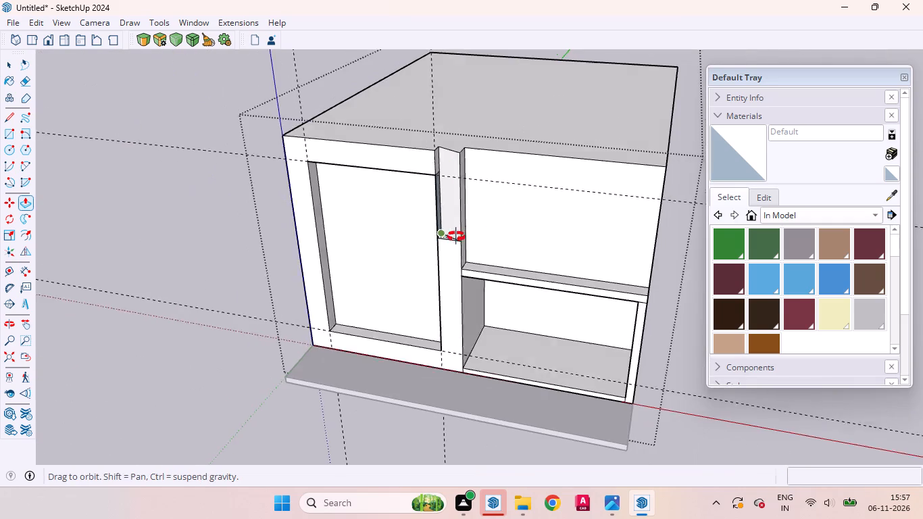
middle_click_drag(456, 237, 580, 155)
scroll(530, 181, "up", 17)
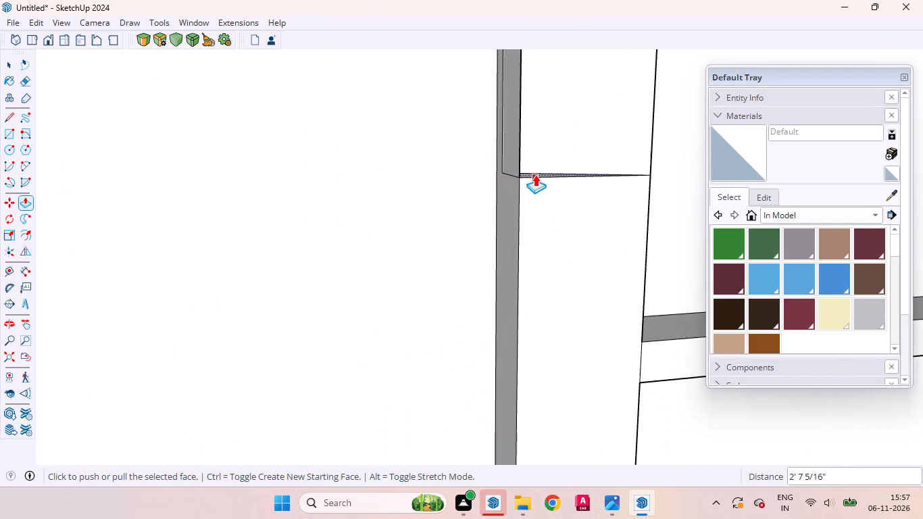
middle_click_drag(537, 177, 479, 286)
scroll(479, 183, "down", 7)
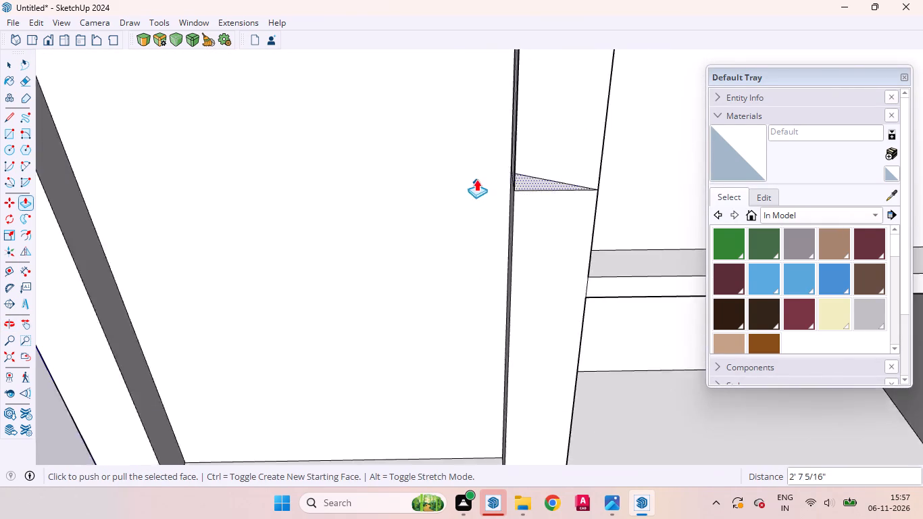
scroll(476, 179, "down", 3)
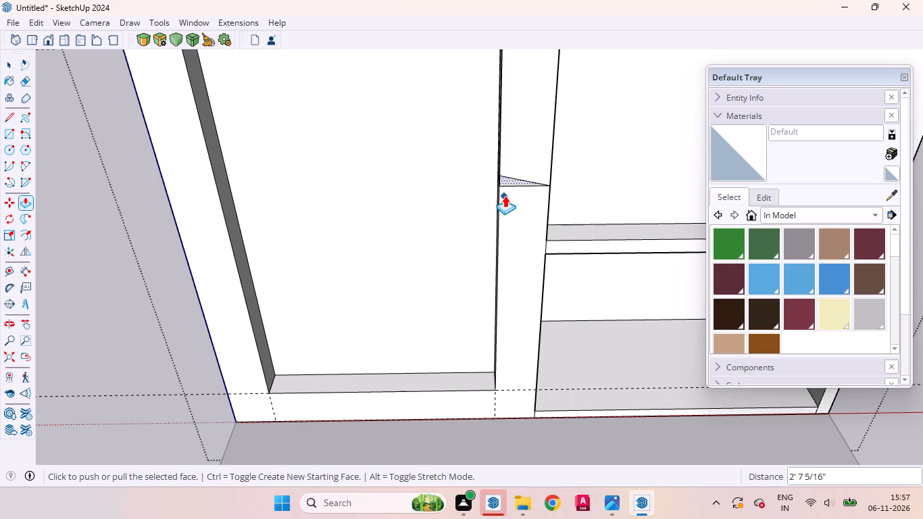
scroll(505, 195, "up", 6)
middle_click_drag(509, 198, 624, 259)
scroll(531, 163, "up", 9)
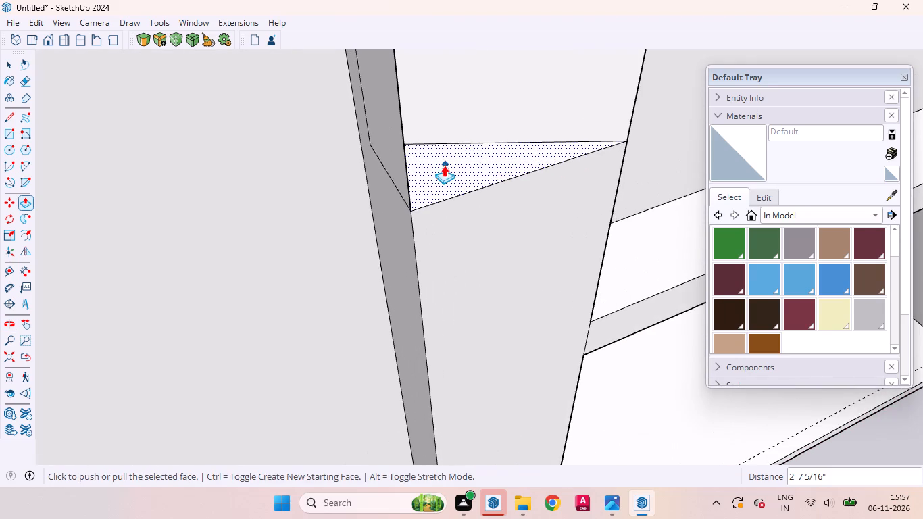
left_click_drag(444, 165, 447, 247)
scroll(435, 187, "down", 14)
scroll(432, 170, "up", 6)
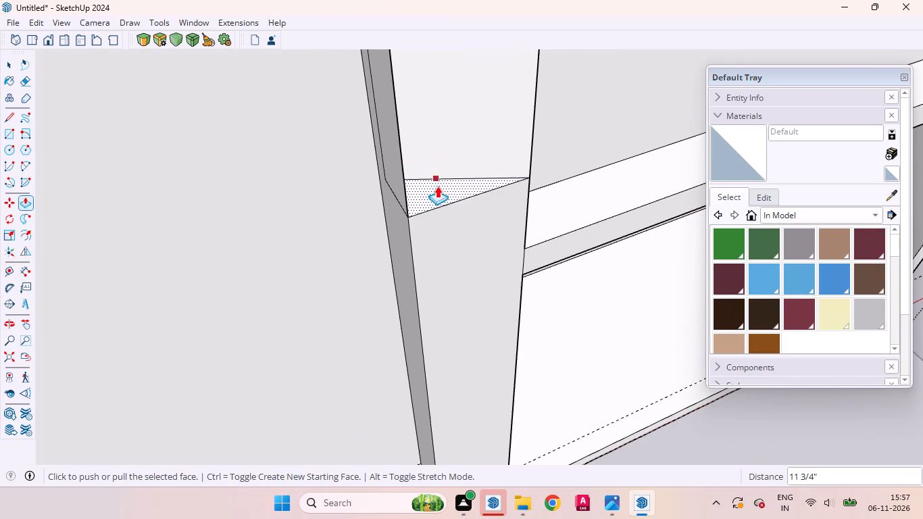
left_click_drag(423, 194, 434, 324)
Push the triangular face down about 3' 4 7/16" and a further 3' 7 15/16", to the left recess's bottom corner.
scroll(407, 130, "down", 11)
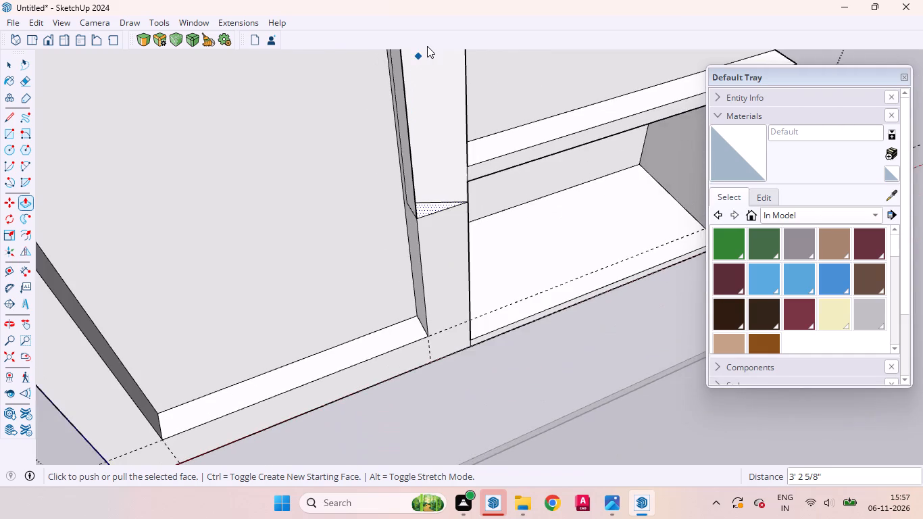
scroll(427, 46, "down", 2)
scroll(430, 199, "up", 11)
left_click_drag(407, 209, 420, 374)
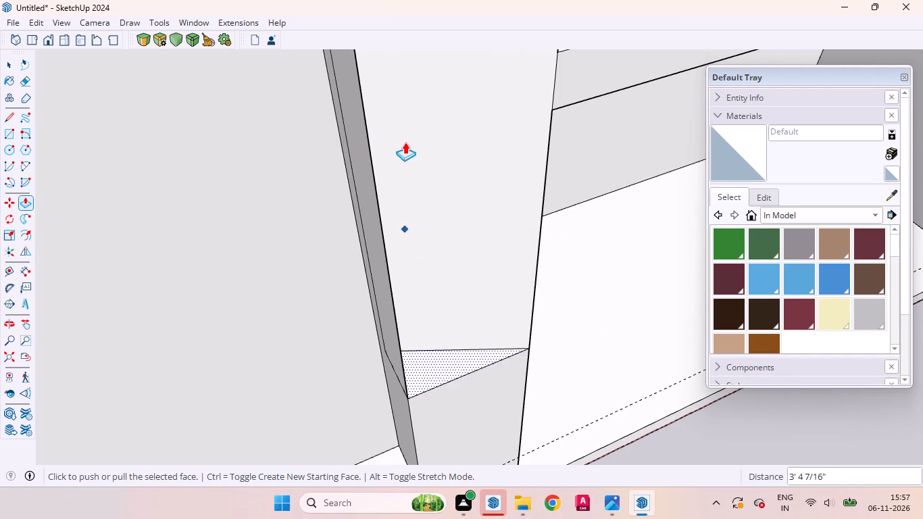
scroll(405, 142, "down", 16)
scroll(427, 220, "up", 12)
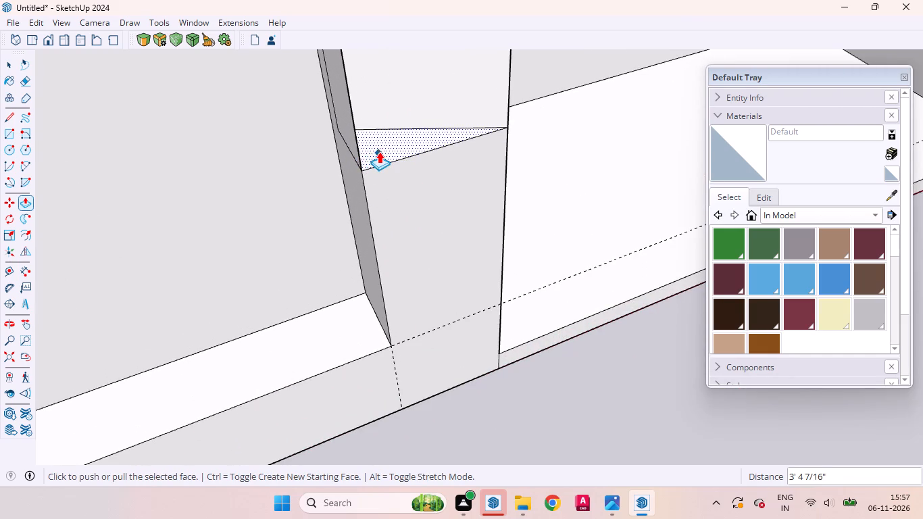
left_click_drag(379, 151, 391, 339)
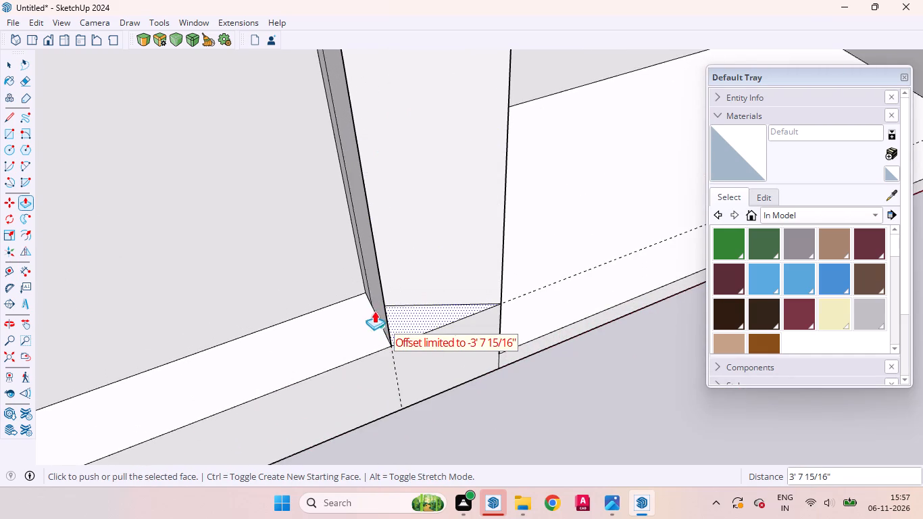
Erase the vertical edge where the angled cut meets the left recess's inner side.
key("space")
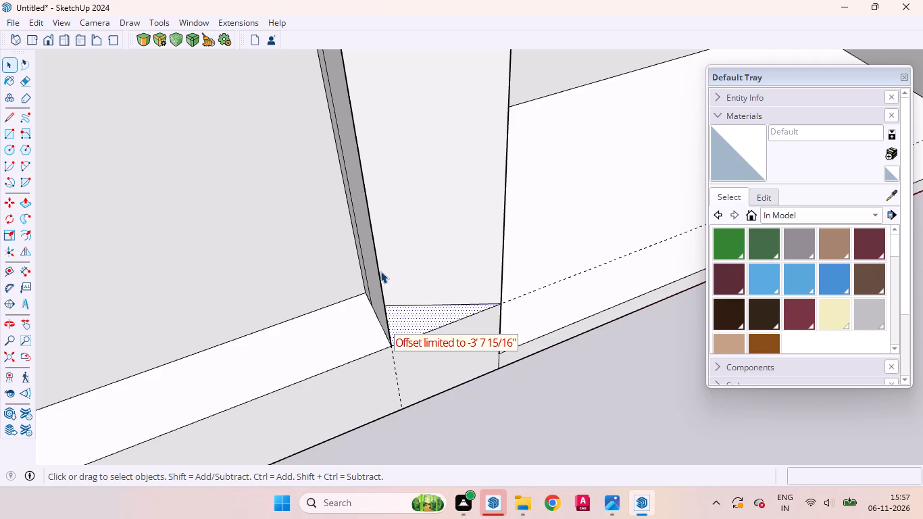
left_click(377, 269)
right_click(378, 269)
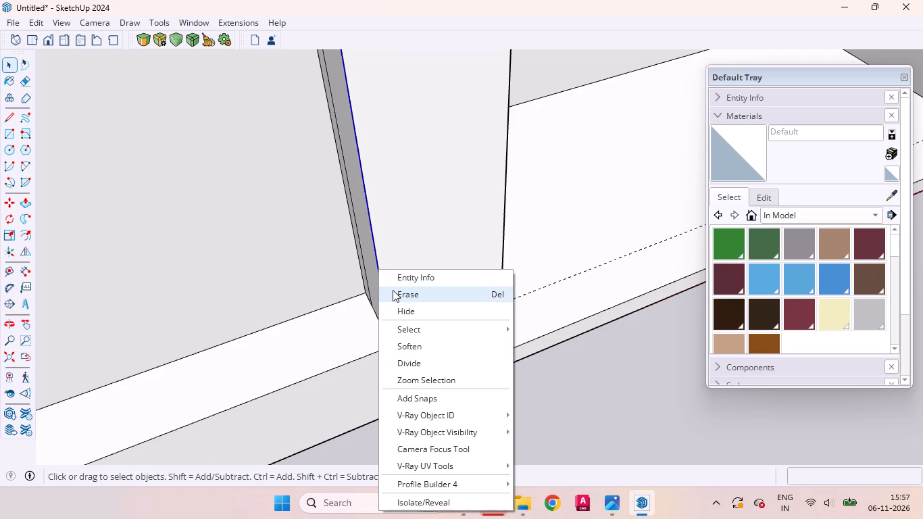
left_click(393, 290)
Examine the front facade around the angled cut, including the corner where it meets the slab band's underside.
scroll(393, 307, "down", 20)
scroll(393, 307, "down", 3)
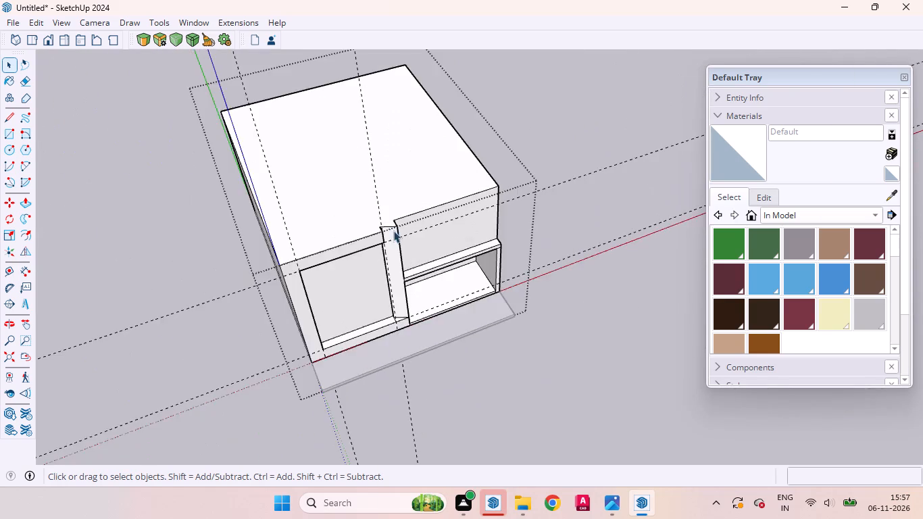
scroll(390, 209, "up", 11)
middle_click_drag(375, 255, 309, 191)
scroll(413, 191, "down", 10)
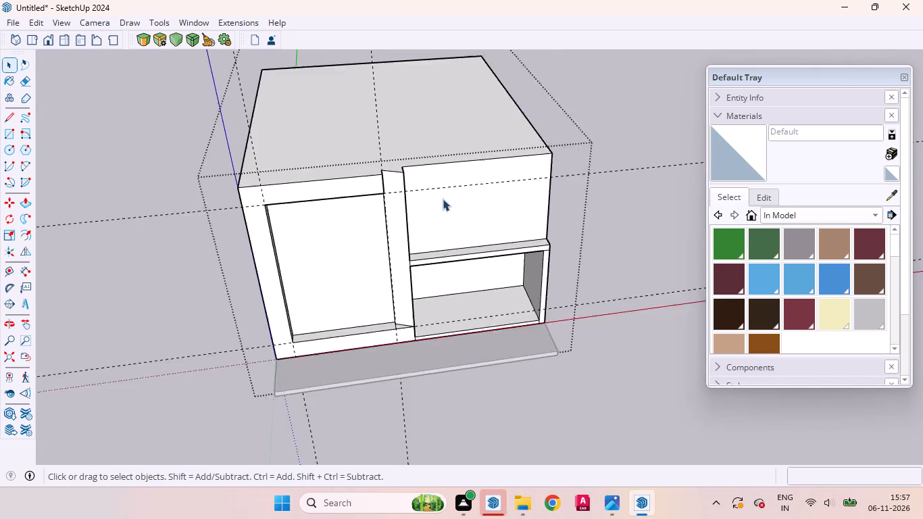
scroll(364, 200, "up", 3)
middle_click_drag(441, 182, 210, 257)
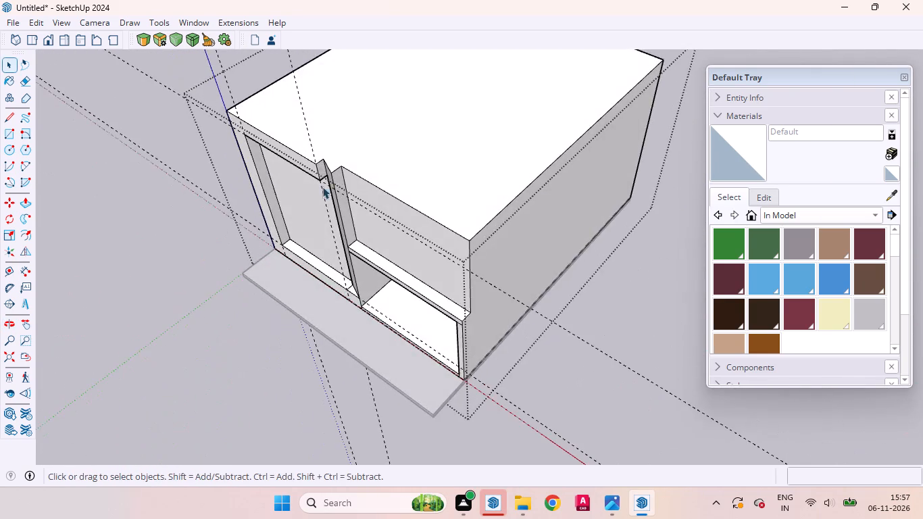
scroll(322, 187, "up", 5)
scroll(382, 162, "down", 4)
middle_click_drag(355, 226, 507, 116)
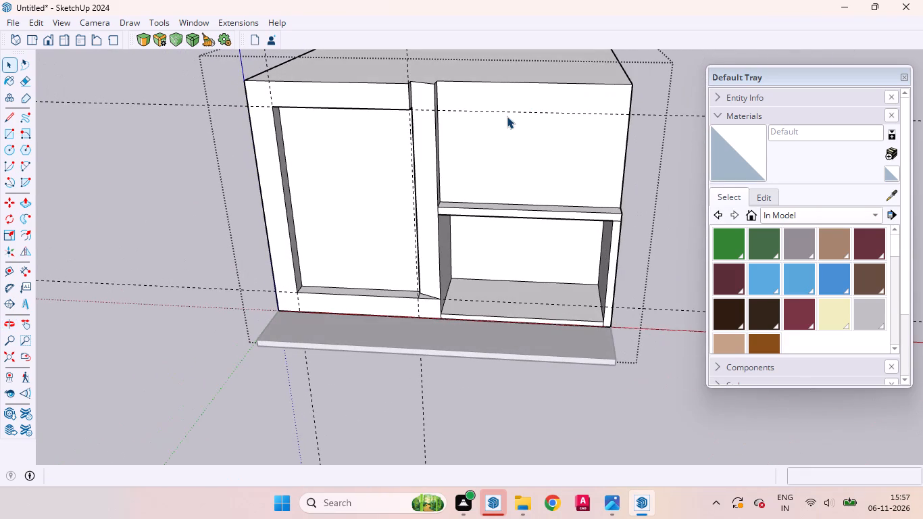
middle_click_drag(399, 107, 442, 76)
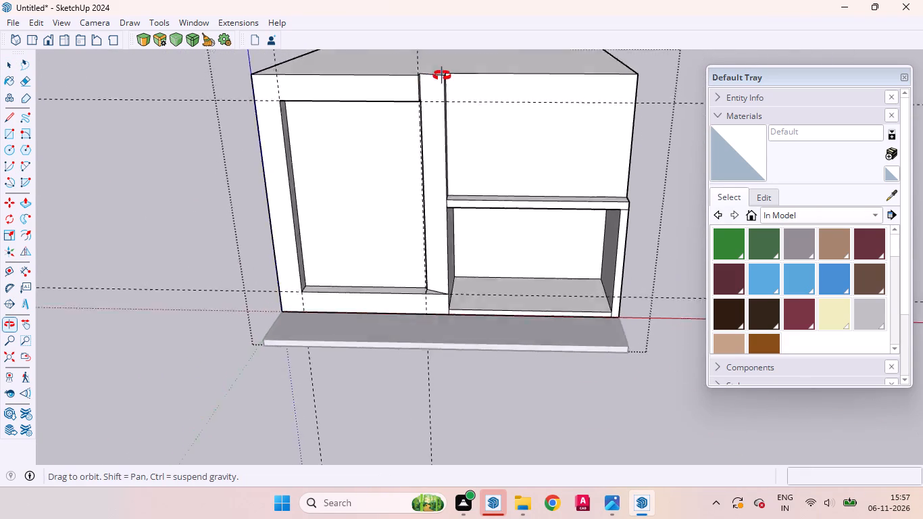
middle_click_drag(442, 76, 515, 103)
scroll(498, 99, "up", 8)
middle_click_drag(483, 125, 391, 128)
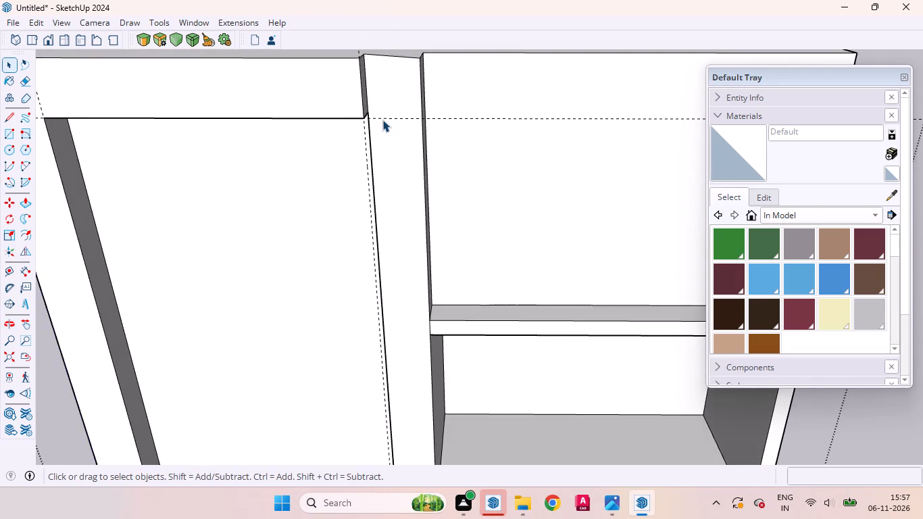
scroll(380, 119, "up", 4)
scroll(380, 119, "down", 5)
middle_click_drag(381, 134, 391, 155)
scroll(368, 90, "up", 5)
scroll(380, 105, "down", 5)
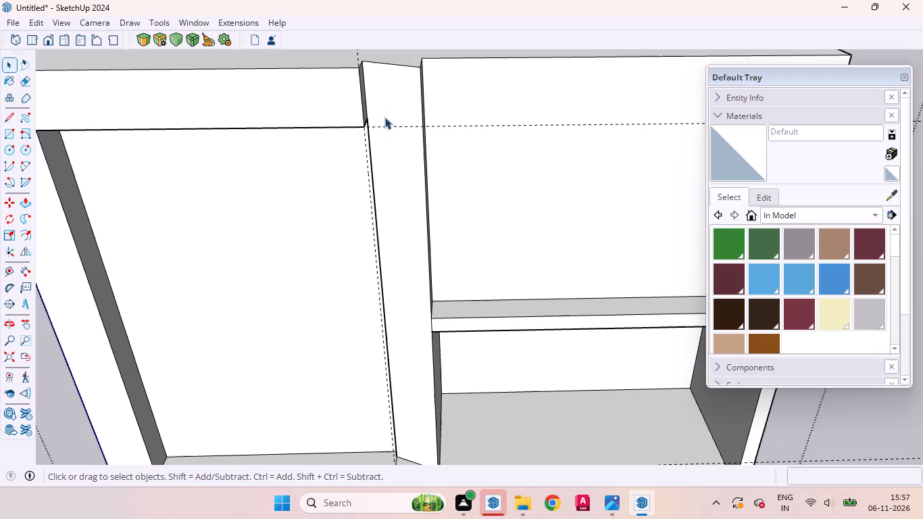
scroll(385, 114, "up", 3)
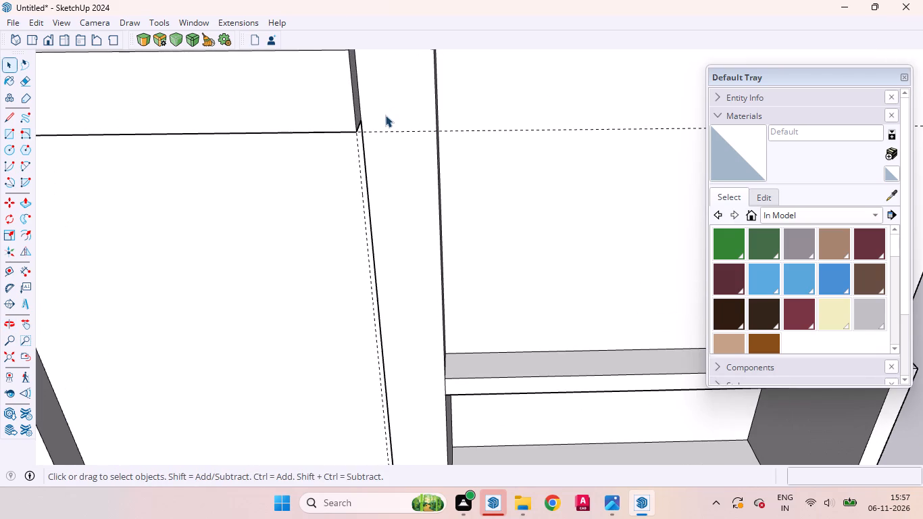
Draw a diagonal line about 2' 11 11/16" long across the angled face, from the slab band's inner lower corner to the notch's upper front corner.
key("l")
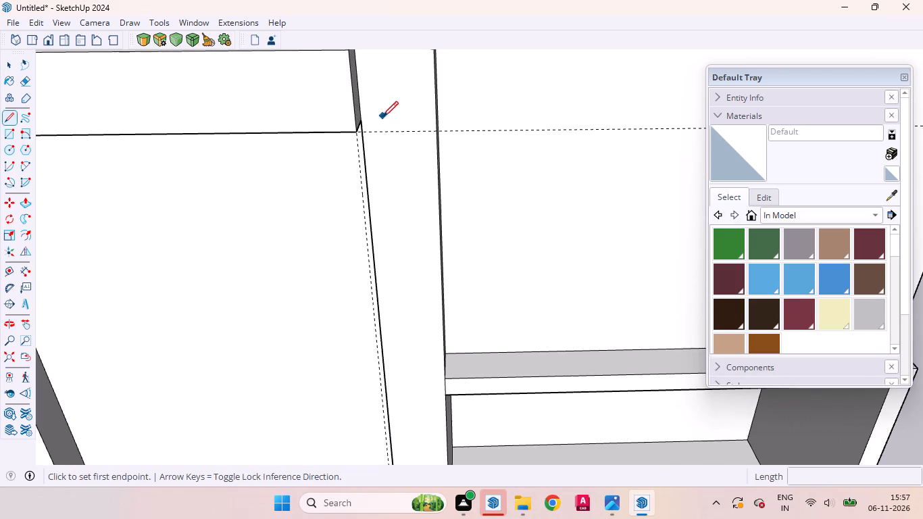
scroll(357, 133, "up", 3)
scroll(357, 133, "down", 1)
scroll(357, 133, "up", 5)
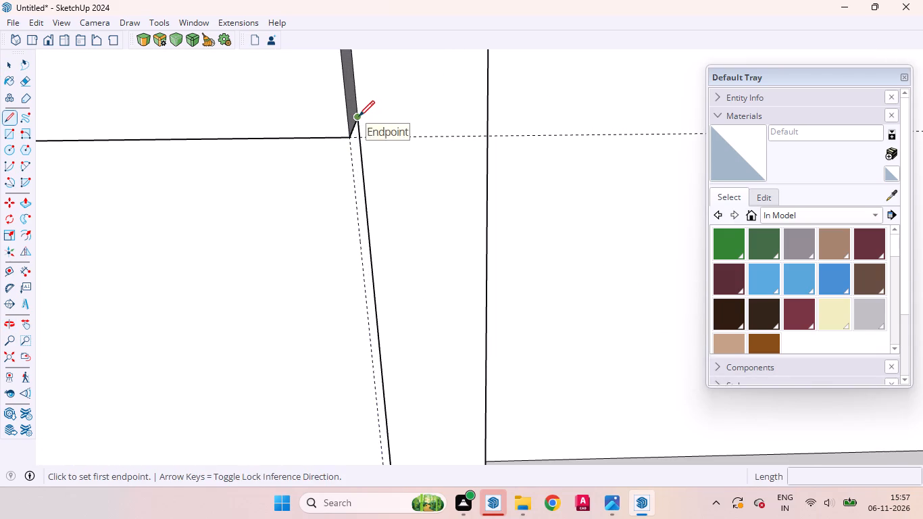
left_click(359, 116)
scroll(372, 122, "down", 14)
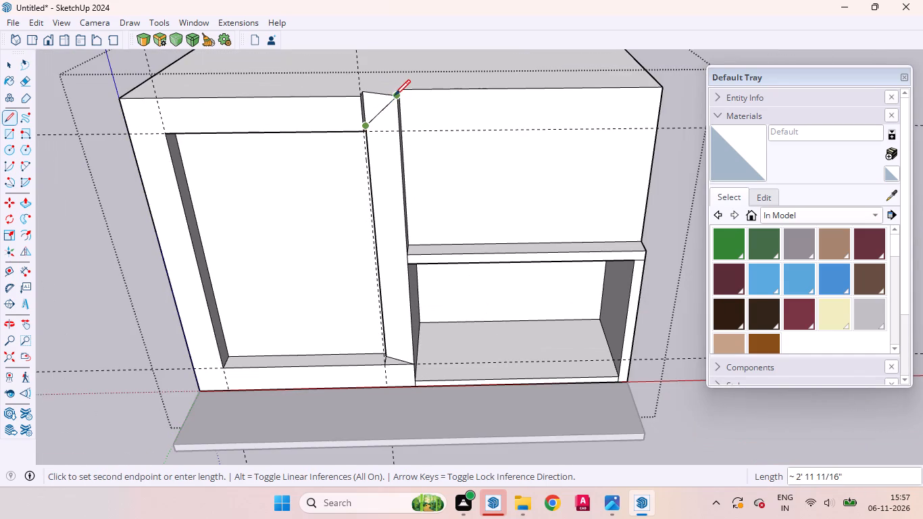
left_click(395, 95)
scroll(385, 123, "up", 9)
scroll(383, 120, "down", 1)
scroll(383, 120, "up", 2)
key("space")
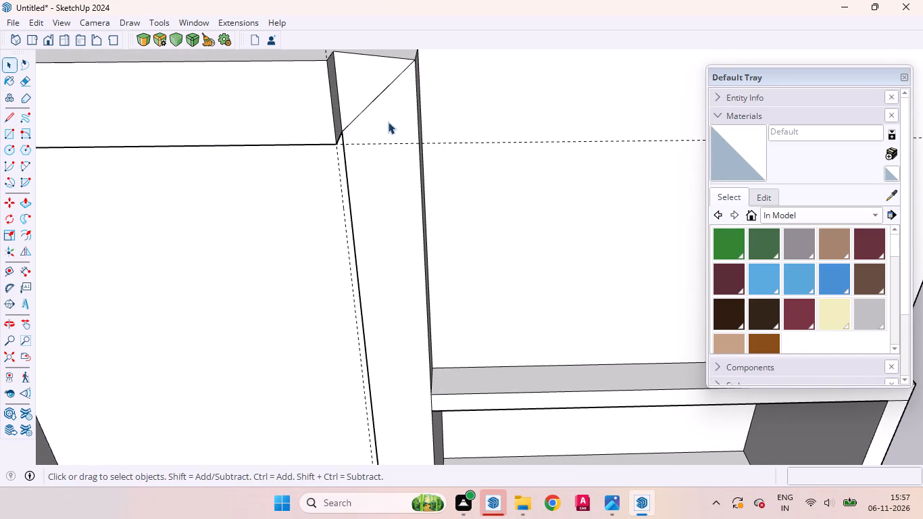
Check how the diagonal divides the angled face by selecting the lower part, and the triangle above it.
left_click(387, 121)
middle_click_drag(378, 122, 488, 128)
scroll(446, 139, "down", 5)
scroll(416, 114, "up", 5)
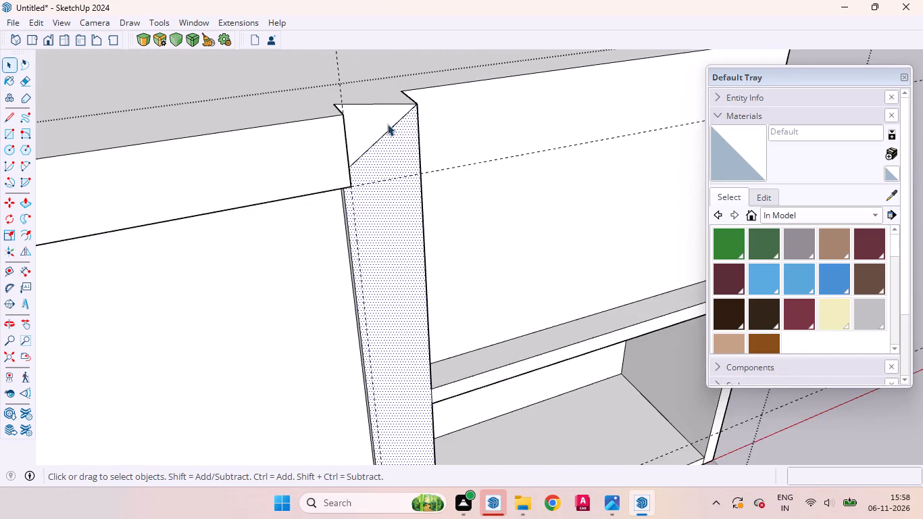
middle_click_drag(386, 128, 429, 251)
scroll(429, 253, "up", 5)
left_click(319, 105)
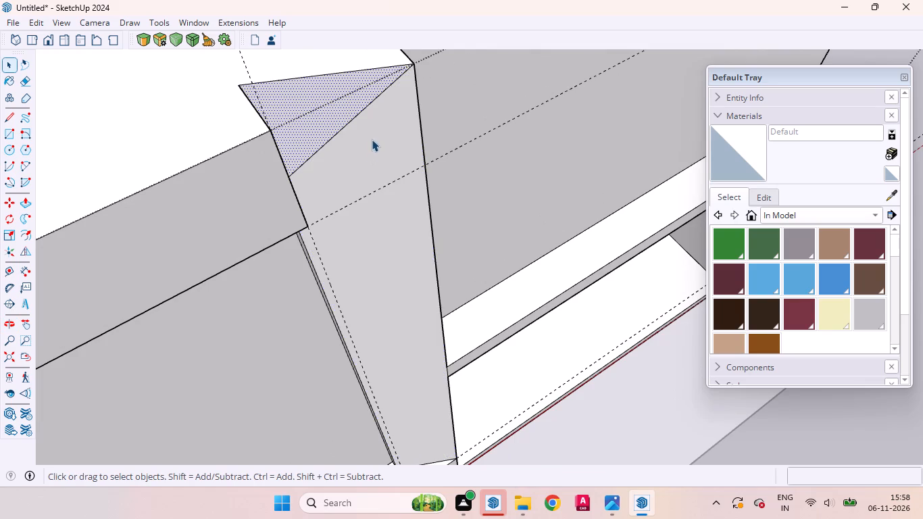
Examine the angled cut and the slab band's cut end from above and from the front.
scroll(372, 139, "down", 15)
scroll(384, 115, "up", 2)
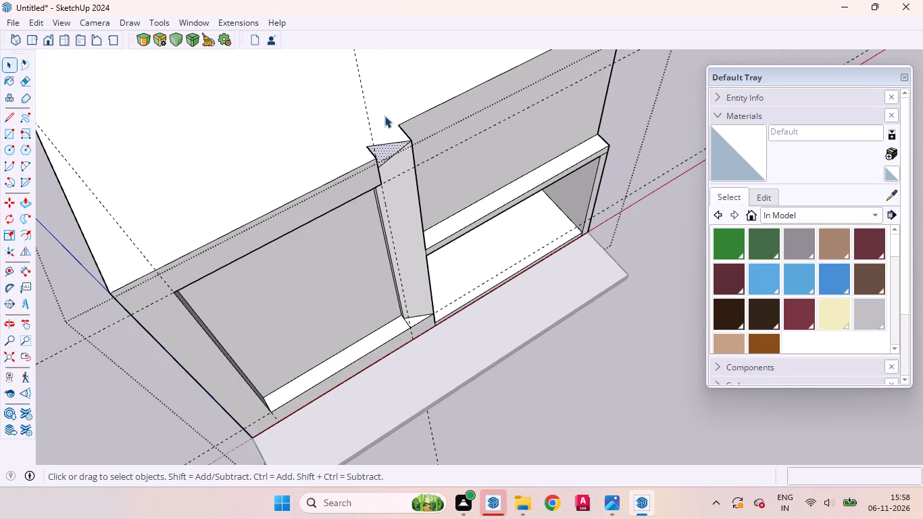
scroll(417, 122, "up", 4)
middle_click_drag(389, 196, 299, 151)
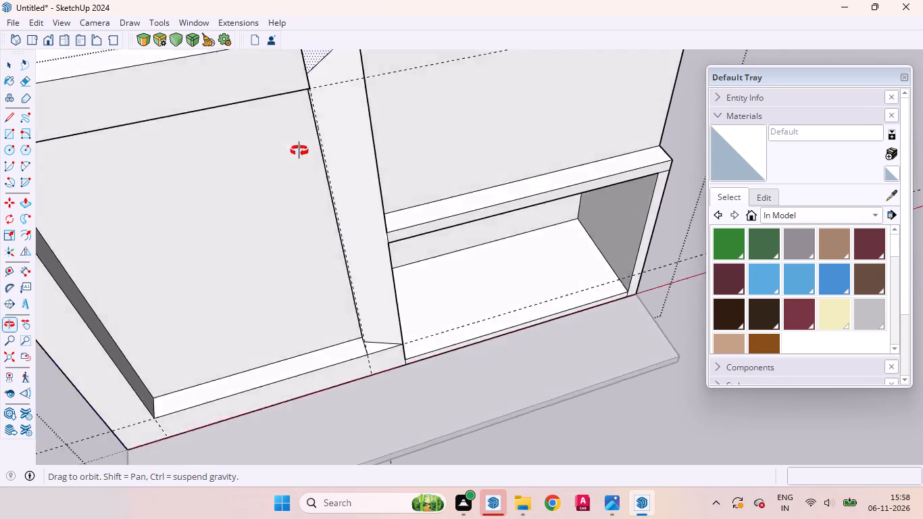
middle_click_drag(299, 151, 216, 152)
scroll(428, 200, "down", 10)
middle_click_drag(383, 155, 277, 105)
scroll(451, 102, "up", 2)
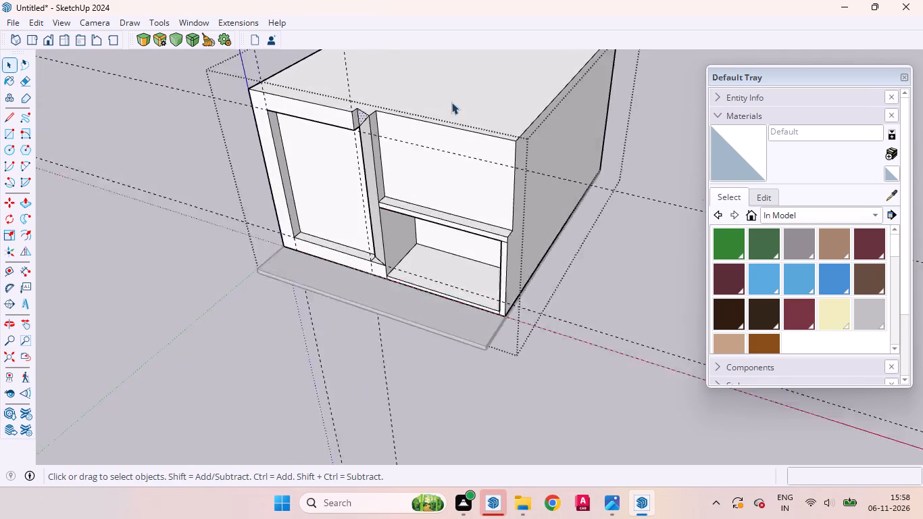
scroll(451, 102, "up", 11)
scroll(316, 130, "up", 2)
scroll(316, 130, "down", 6)
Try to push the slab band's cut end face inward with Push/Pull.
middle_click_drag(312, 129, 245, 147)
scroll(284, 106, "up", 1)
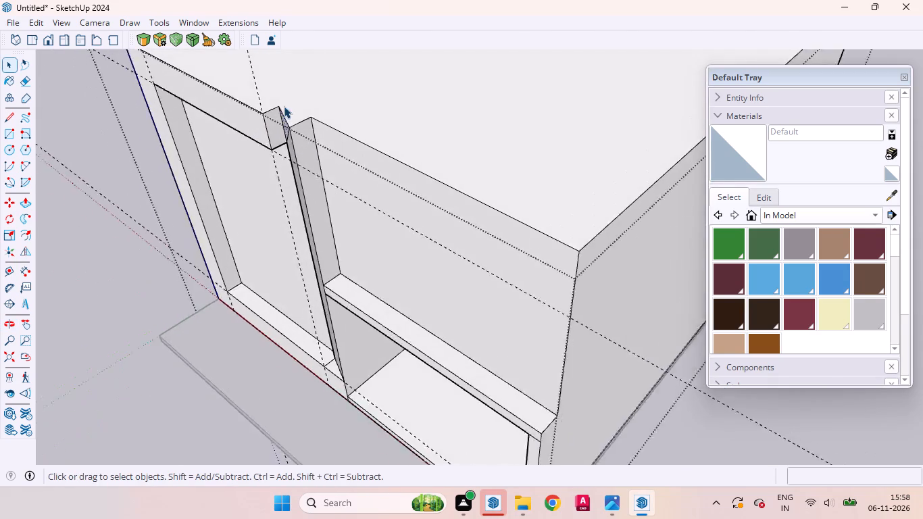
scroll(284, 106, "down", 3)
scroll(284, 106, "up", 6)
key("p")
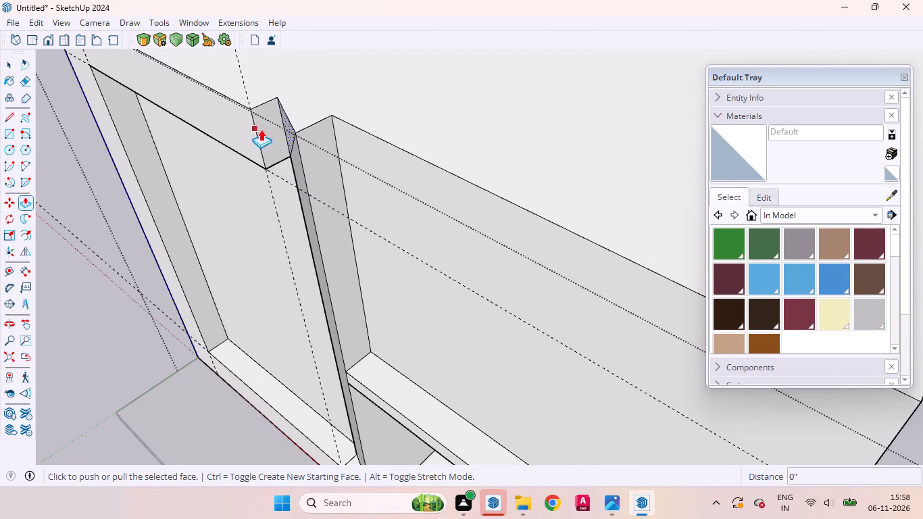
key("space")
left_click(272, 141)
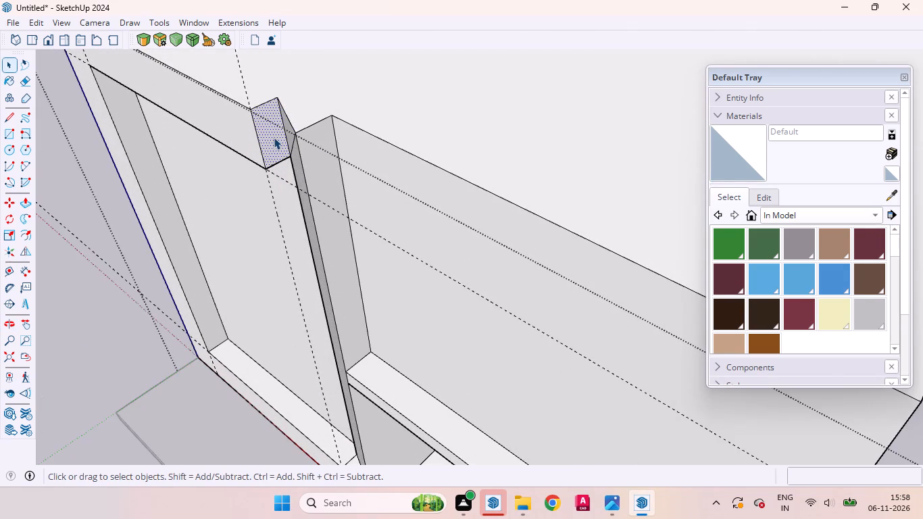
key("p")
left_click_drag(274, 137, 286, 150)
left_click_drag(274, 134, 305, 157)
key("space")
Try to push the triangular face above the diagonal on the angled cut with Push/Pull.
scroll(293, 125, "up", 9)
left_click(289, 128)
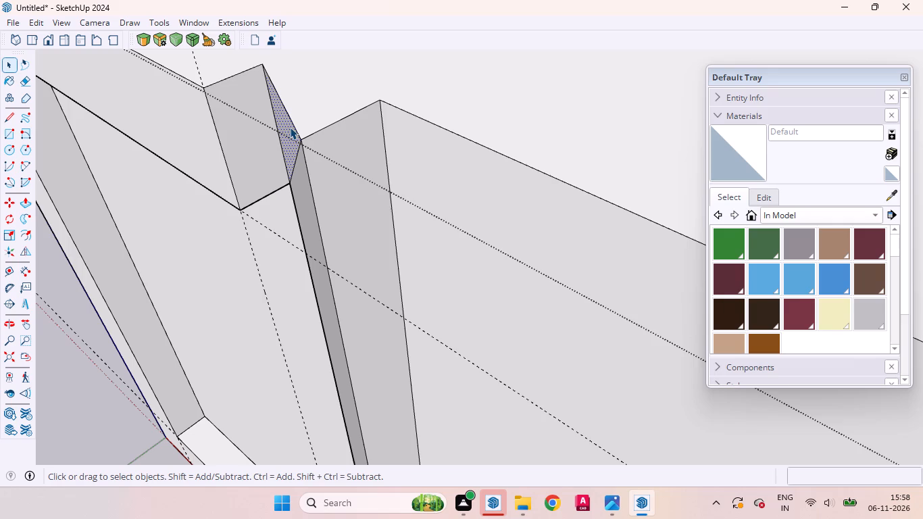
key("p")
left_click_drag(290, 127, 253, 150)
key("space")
Examine the whole front facade and its angled cut from the front, above and below.
scroll(351, 163, "down", 11)
middle_click_drag(355, 192, 579, 16)
scroll(577, 22, "up", 1)
scroll(530, 161, "down", 4)
scroll(530, 162, "up", 1)
scroll(530, 162, "down", 7)
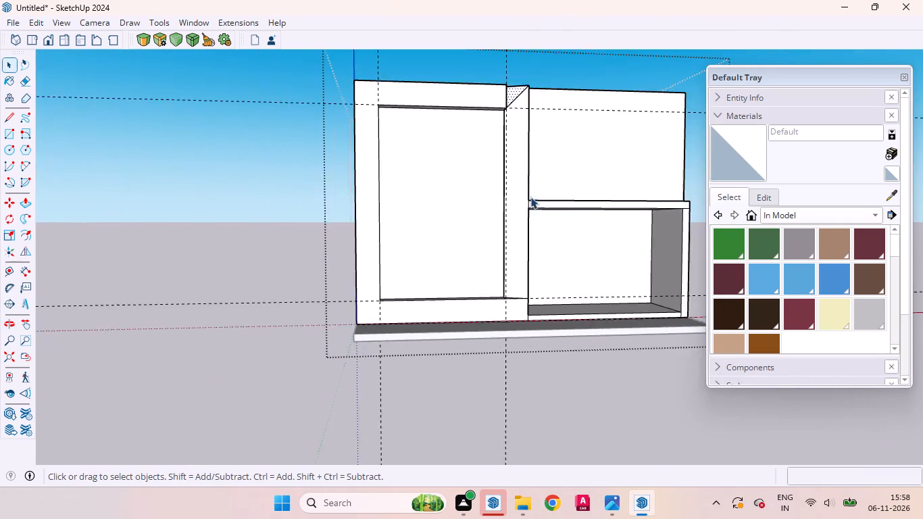
middle_click_drag(511, 226, 321, 396)
scroll(343, 309, "up", 7)
scroll(405, 353, "down", 1)
scroll(405, 353, "up", 3)
scroll(457, 326, "down", 11)
middle_click_drag(470, 313, 529, 47)
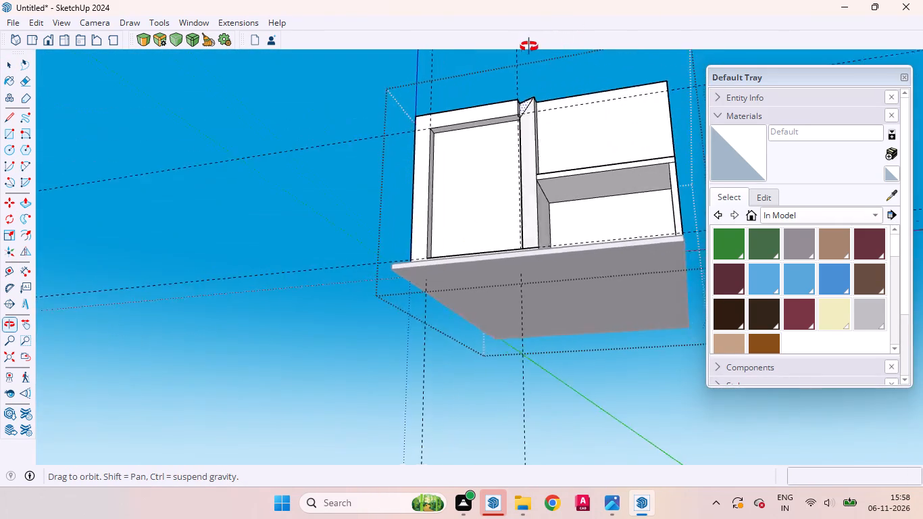
middle_click_drag(529, 47, 523, 47)
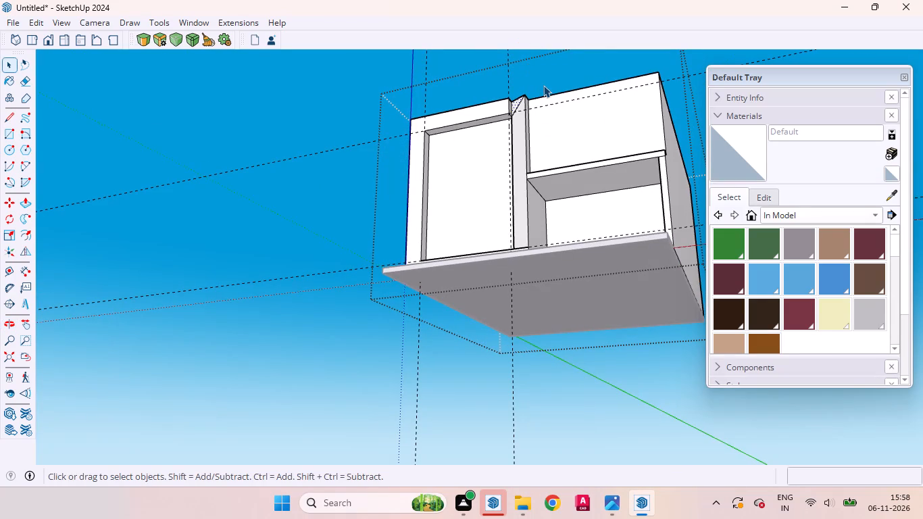
Undo the diagonal line drawn across the angled face.
key("ctrl+z")
key("ctrl+z")
key("ctrl+z")
type("zz")
key("space")
type("z")
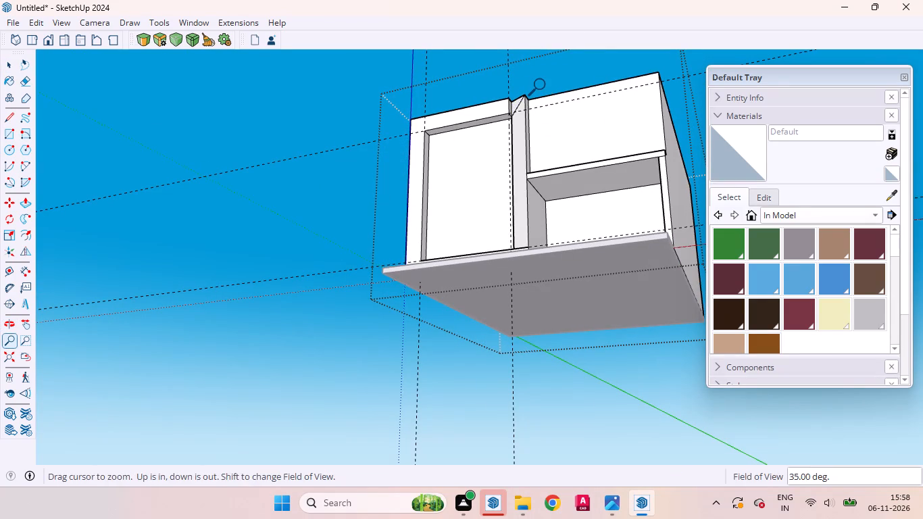
key("space")
key("space")
key("space")
key("ctrl+z")
type("zz")
key("space")
key("space")
key("space")
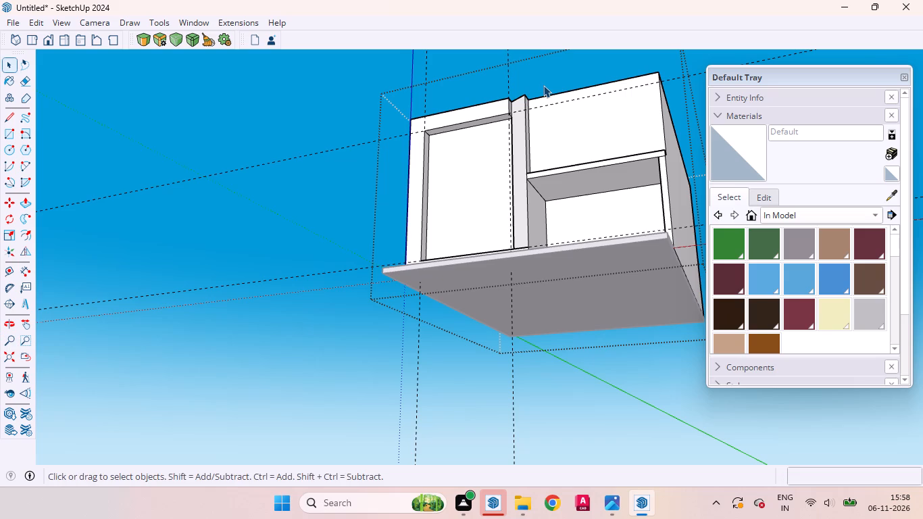
Undo the edge erasure and the angled cut stage by stage, back to the uncut left frame.
key("ctrl+z")
type("zz")
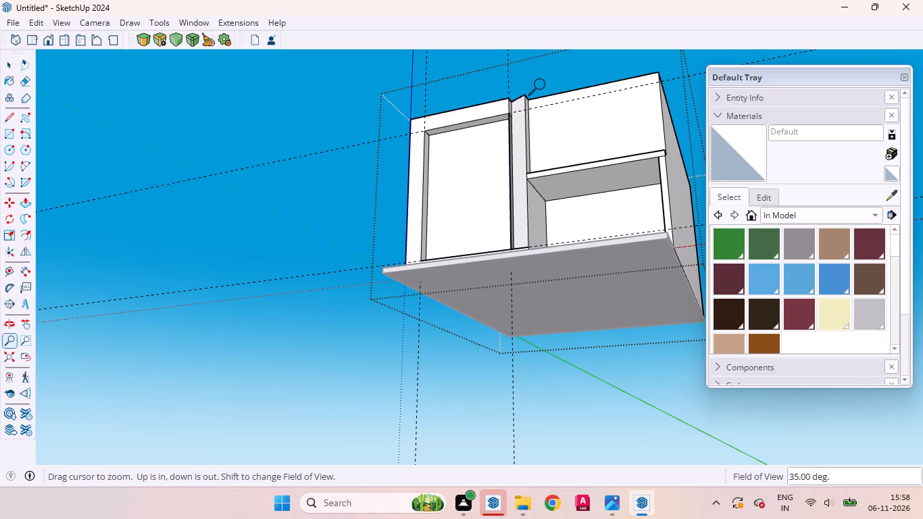
key("space")
key("space")
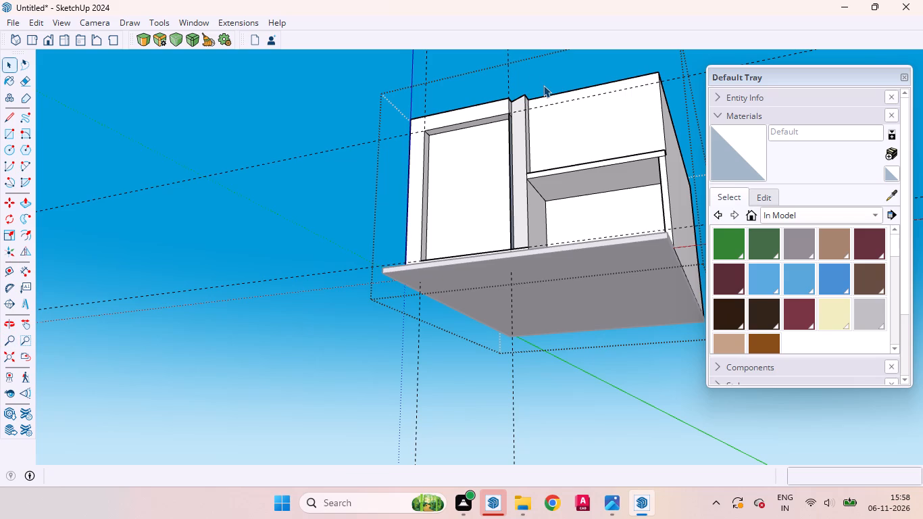
key("ctrl+z")
key("ctrl+z")
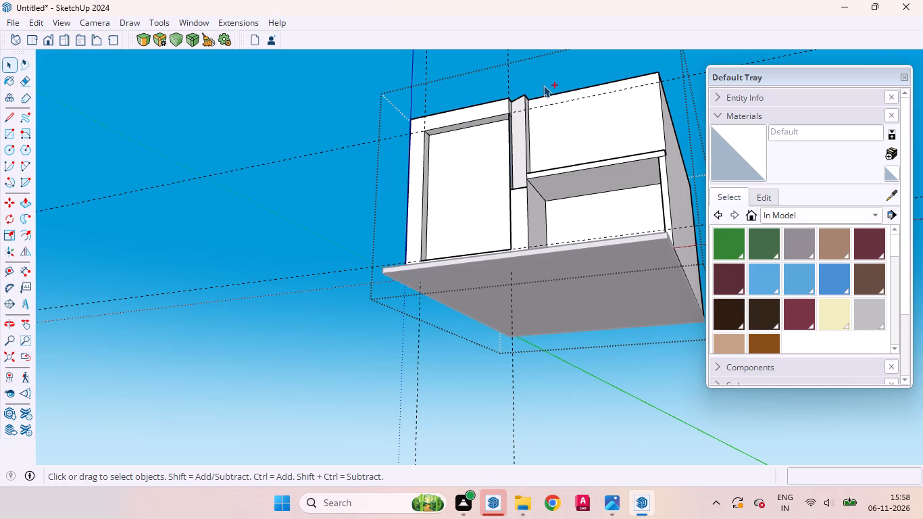
key("ctrl+z")
key("ctrl+z")
key("ctrl+z")
key("ctrl+z")
key("z")
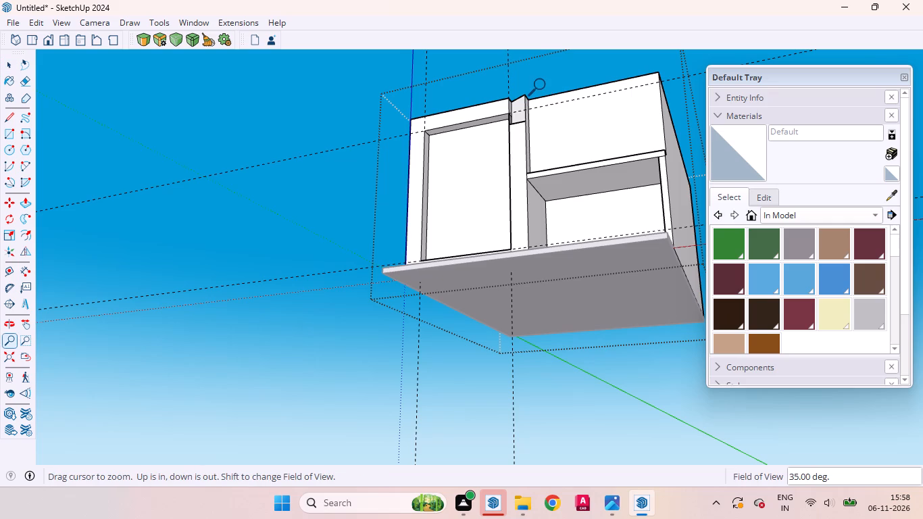
key("ctrl+z")
key("space")
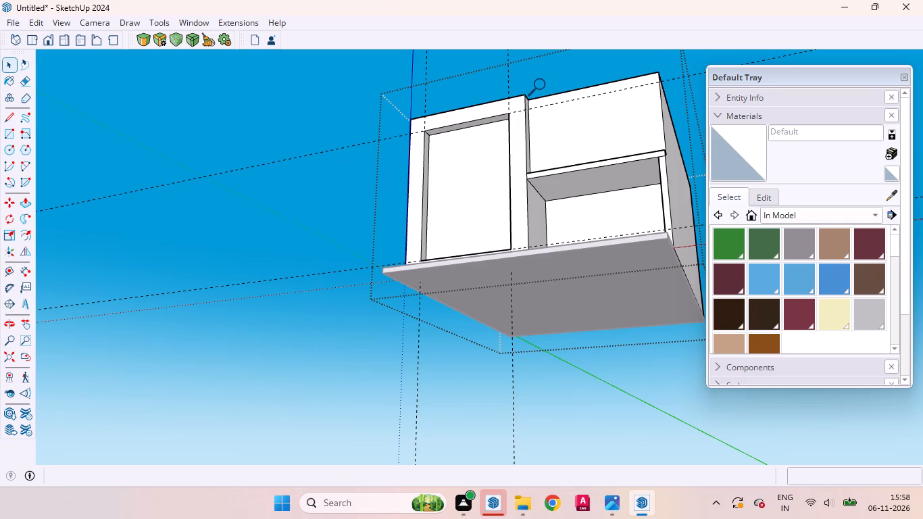
key("ctrl+z")
key("space")
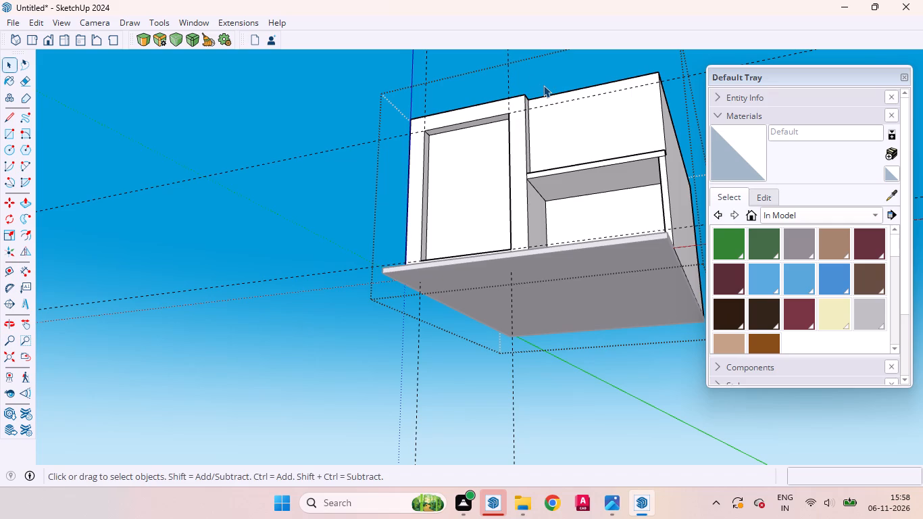
Examine the left frame's roof edge, the front facade and the left recess from several sides.
scroll(437, 101, "down", 4)
middle_click_drag(420, 121, 333, 128)
scroll(368, 124, "up", 10)
middle_click_drag(494, 110, 689, 401)
scroll(664, 327, "up", 2)
scroll(664, 325, "down", 1)
scroll(664, 324, "up", 3)
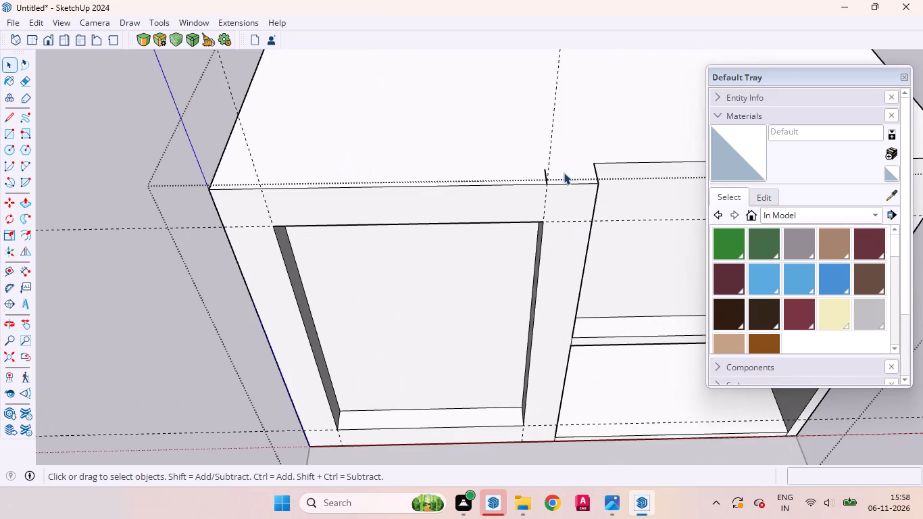
scroll(555, 200, "down", 3)
scroll(555, 200, "up", 1)
scroll(555, 200, "down", 2)
middle_click_drag(436, 218, 537, 253)
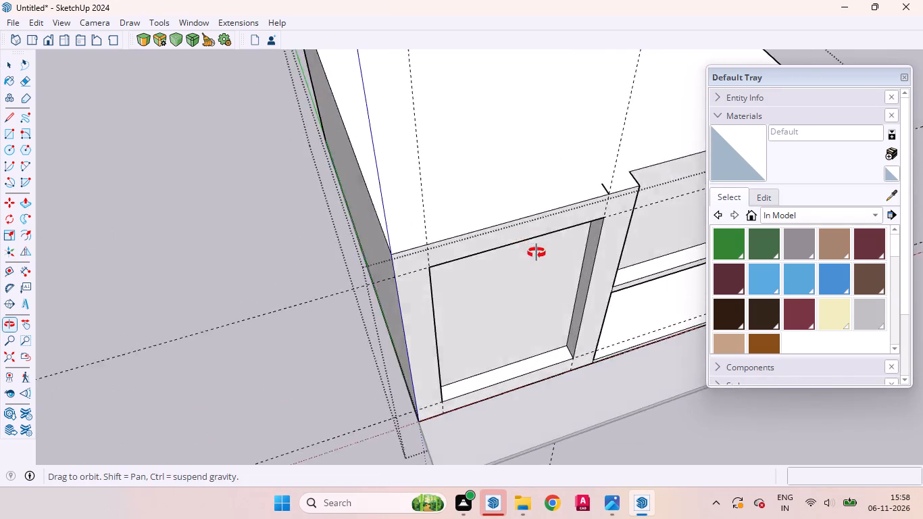
middle_click_drag(537, 253, 538, 254)
scroll(426, 201, "down", 9)
middle_click_drag(445, 245, 319, 84)
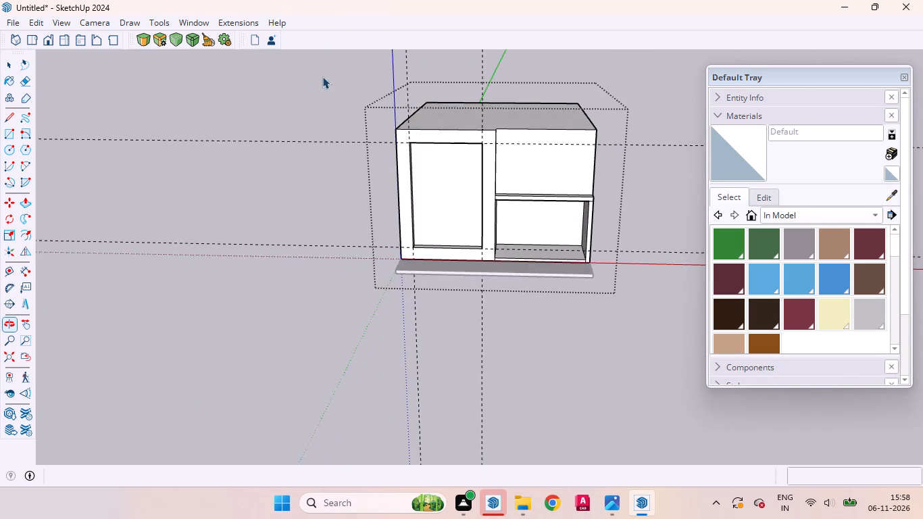
scroll(450, 128, "up", 9)
scroll(411, 128, "down", 4)
middle_click_drag(383, 166, 256, 91)
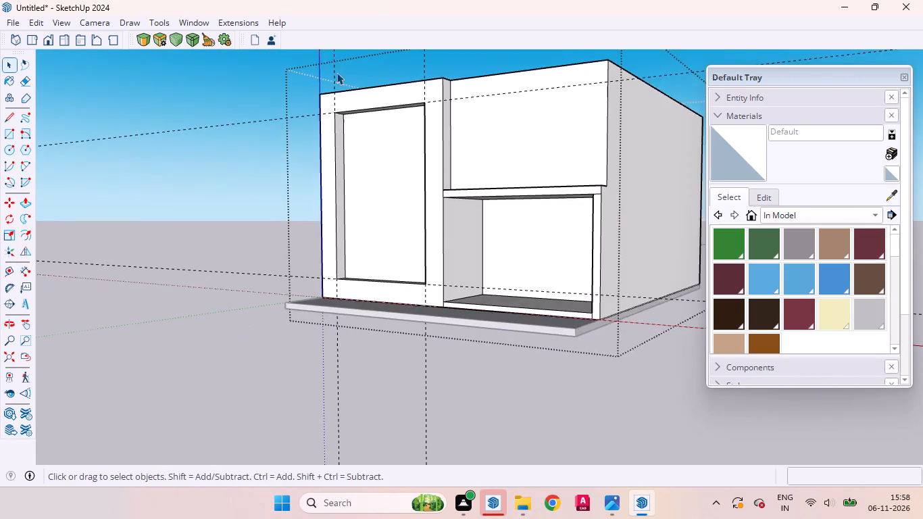
scroll(348, 80, "up", 5)
scroll(350, 82, "down", 1)
scroll(349, 132, "up", 5)
middle_click_drag(341, 131, 264, 119)
scroll(307, 137, "up", 5)
scroll(353, 114, "down", 5)
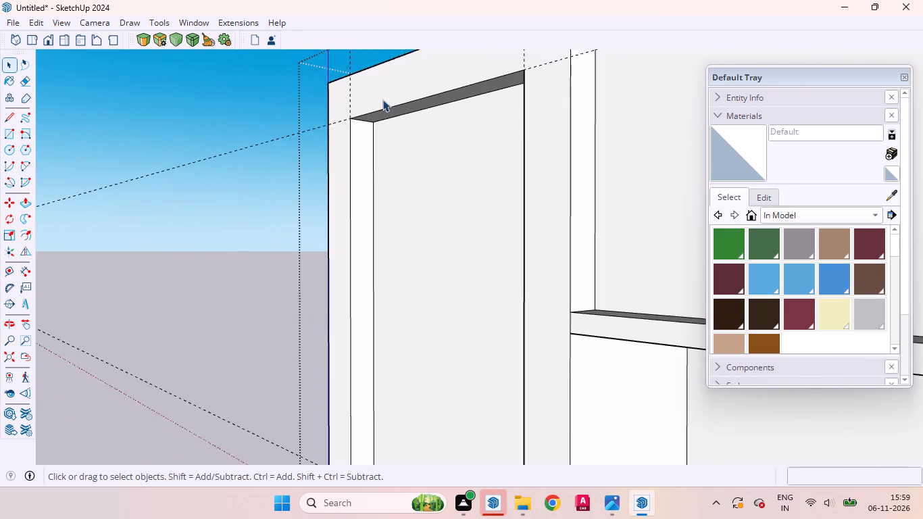
Copy the rear vertical edge on the left recess's outer side 4" toward the front, across the recess's side face.
scroll(382, 99, "down", 5)
middle_click_drag(376, 137, 347, 203)
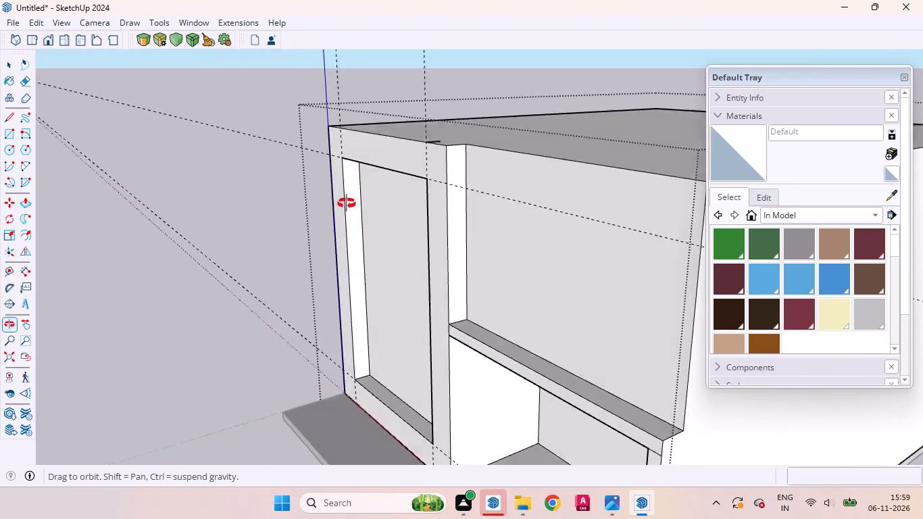
middle_click_drag(347, 203, 347, 199)
scroll(353, 178, "up", 10)
scroll(368, 156, "down", 4)
middle_click_drag(368, 208, 358, 204)
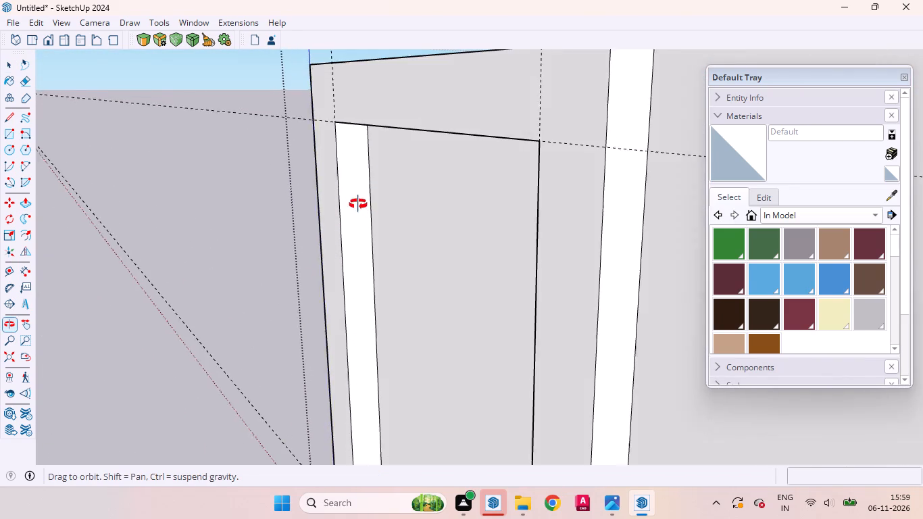
middle_click_drag(358, 204, 364, 152)
scroll(366, 148, "up", 4)
left_click(374, 155)
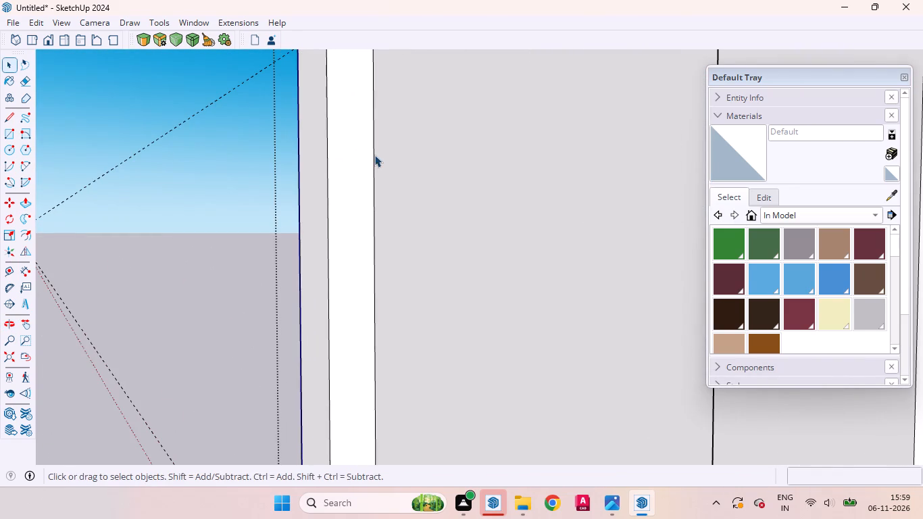
key("m")
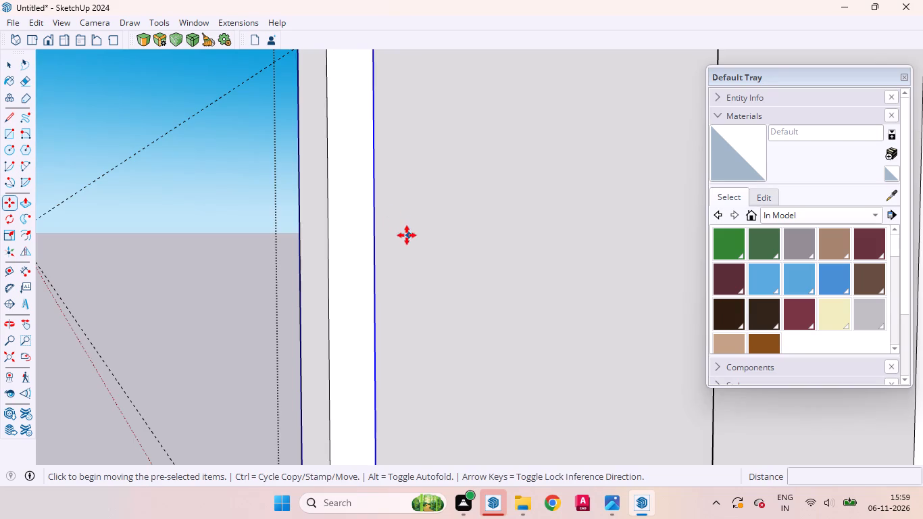
middle_click_drag(398, 232, 348, 221)
scroll(368, 203, "up", 10)
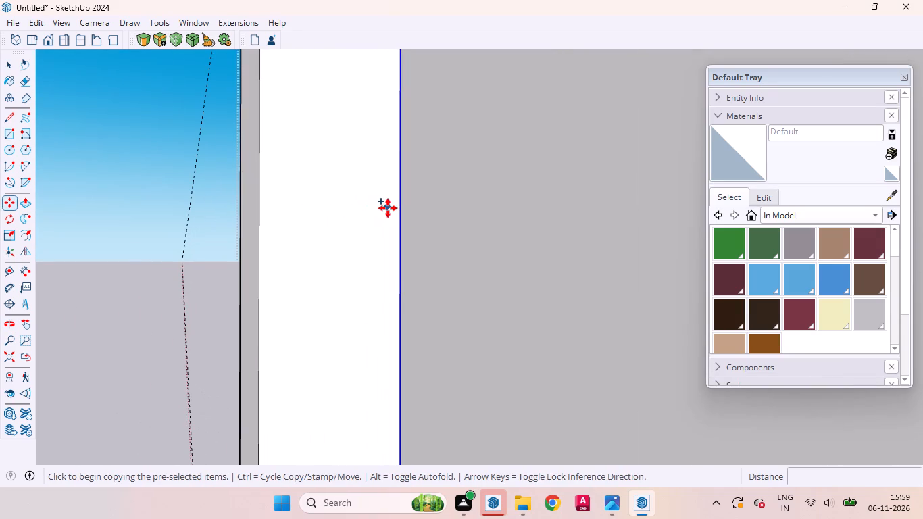
left_click(387, 208)
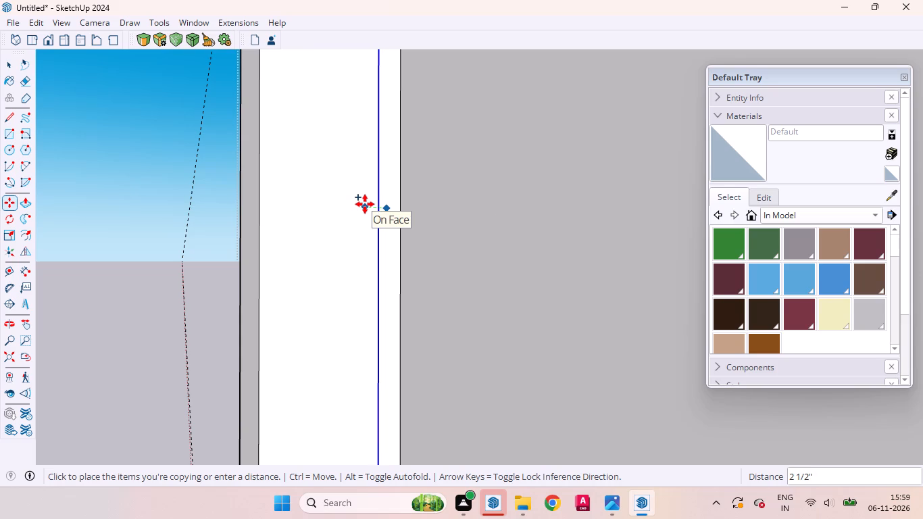
key("2")
key("BackSpace")
key("4")
key("Return")
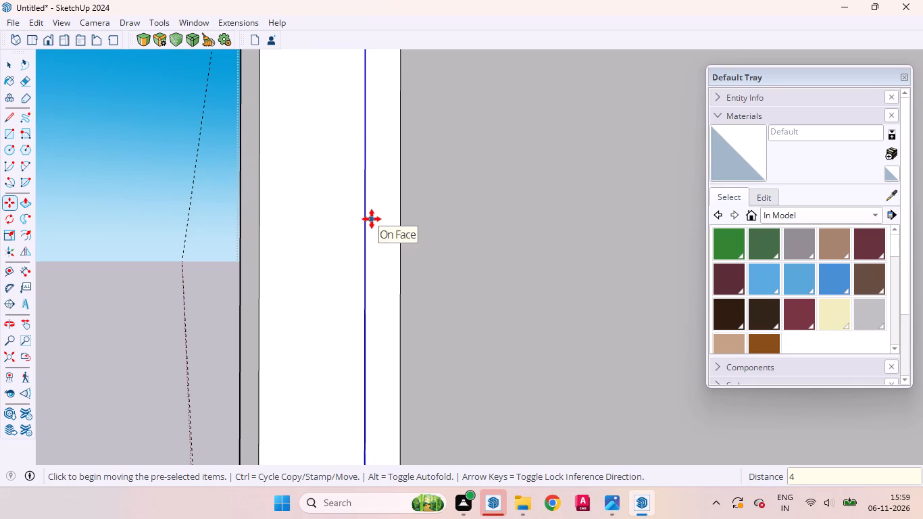
left_click(371, 218)
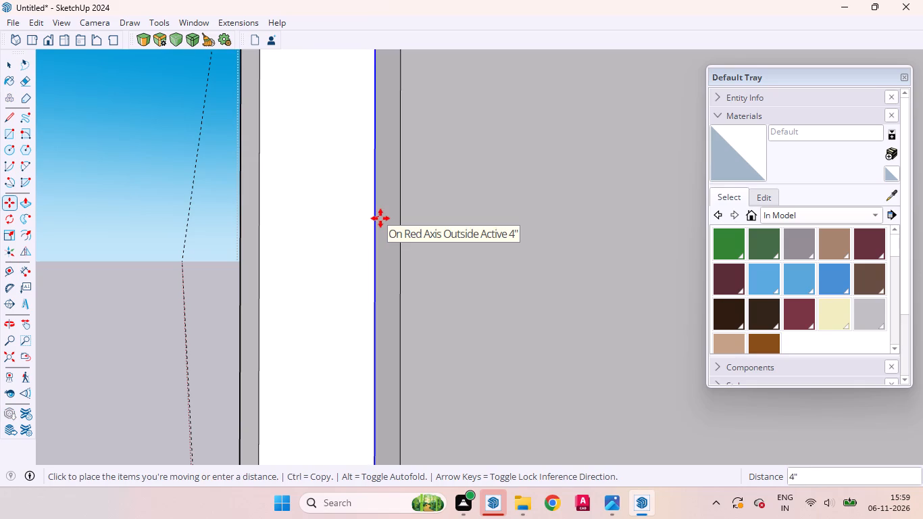
key("space")
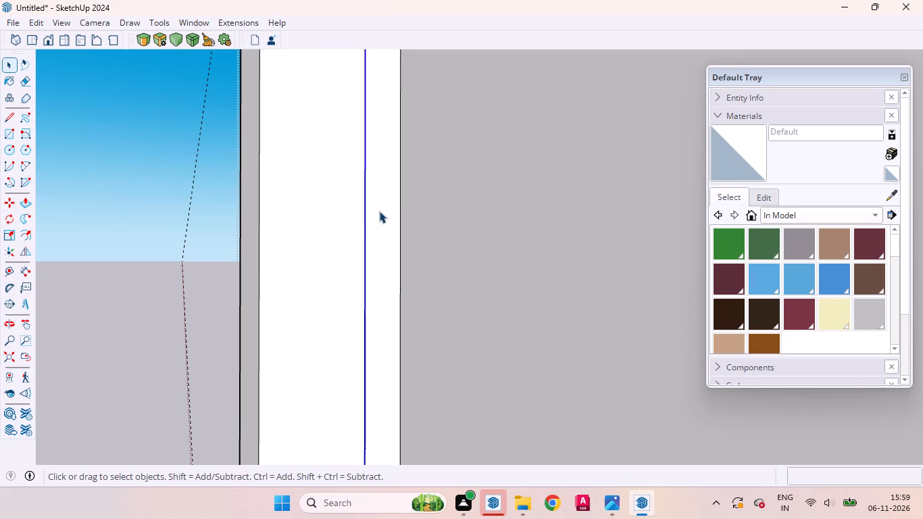
Delete the copied vertical edge from the side face on the left recess's outer side.
key("Delete")
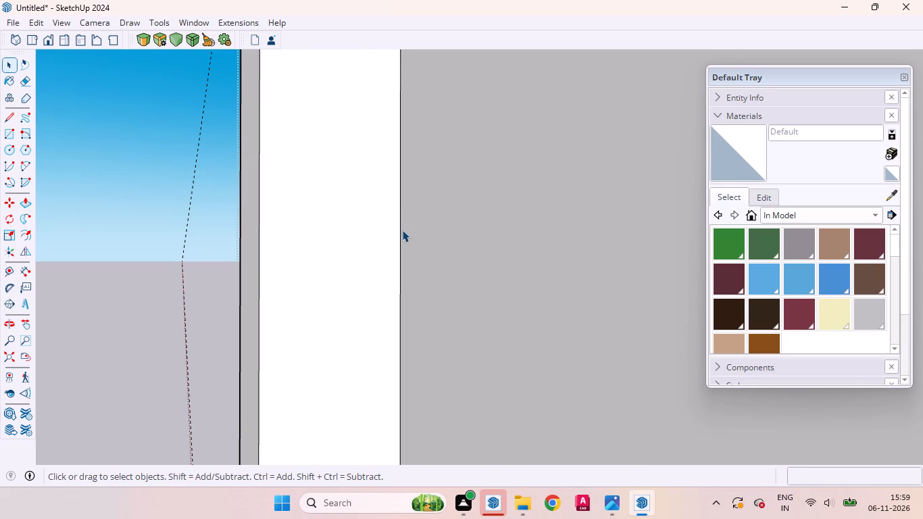
Copy the rear vertical edge on the left recess's outer side 2" toward the front, across the side face.
left_click(402, 230)
key("m")
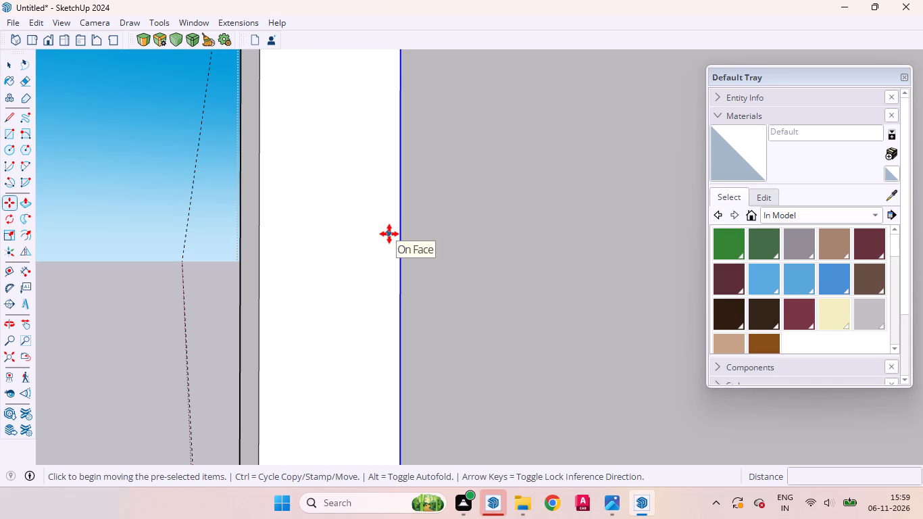
left_click_drag(389, 232, 378, 232)
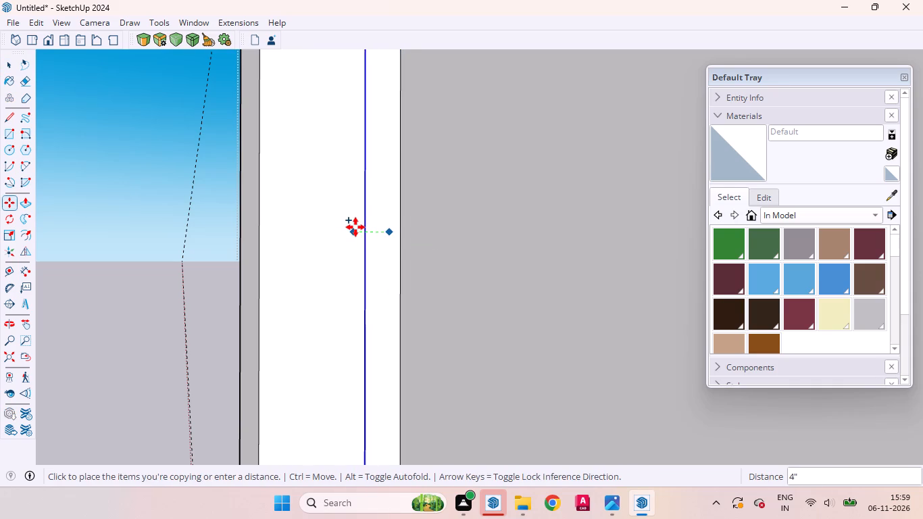
key("2")
key("Return")
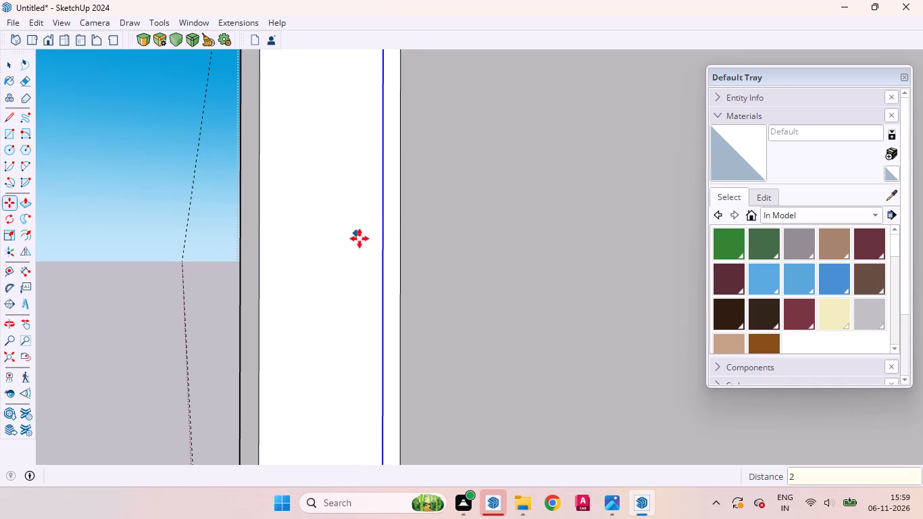
key("space")
left_click(345, 244)
Copy the rear edge of the left recess's soffit 2" toward the front, meeting the division line on the outer side face.
scroll(400, 217, "down", 10)
middle_click_drag(382, 207, 403, 241)
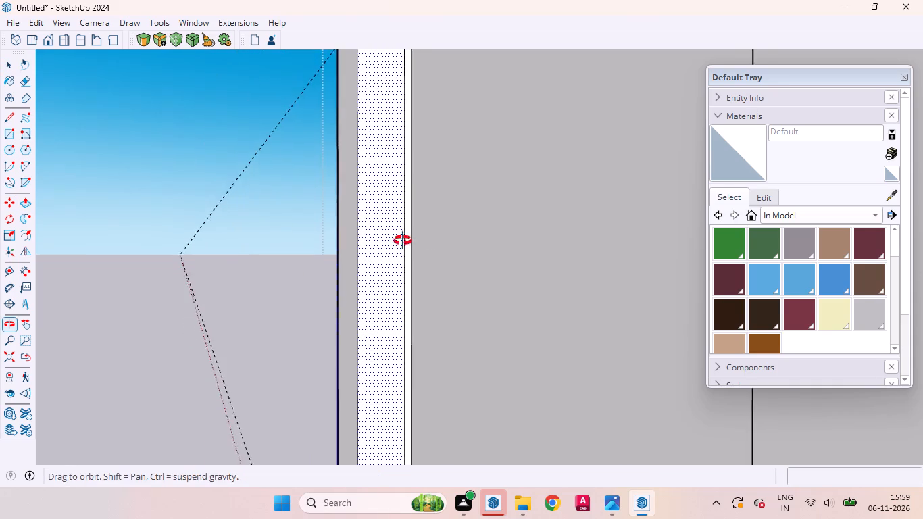
middle_click_drag(403, 241, 515, 243)
scroll(515, 227, "up", 1)
scroll(489, 195, "down", 18)
middle_click_drag(438, 175, 411, 44)
scroll(411, 42, "up", 4)
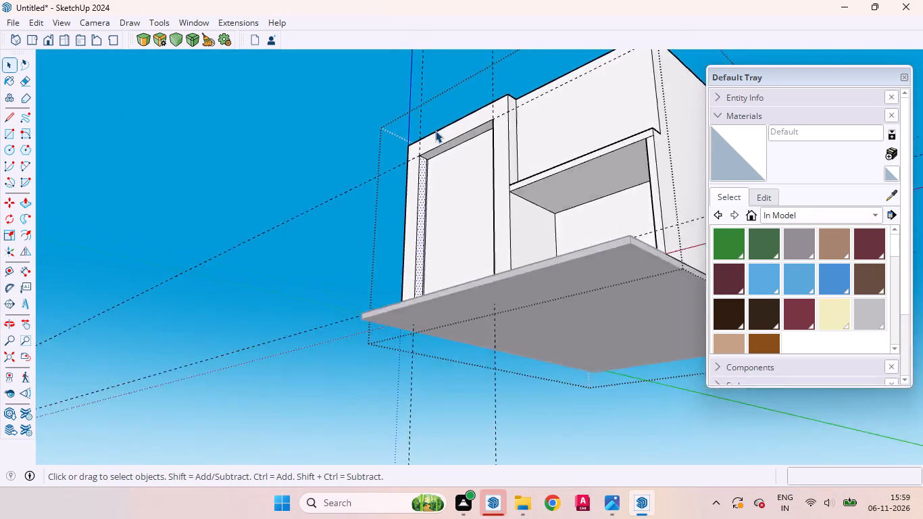
scroll(435, 130, "up", 15)
middle_click_drag(439, 168, 414, 143)
scroll(445, 157, "up", 2)
scroll(445, 158, "down", 1)
scroll(445, 158, "up", 5)
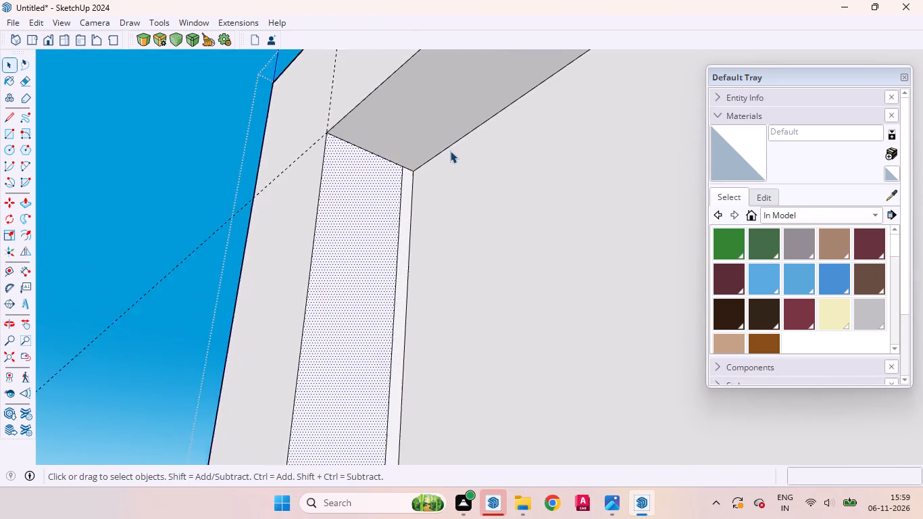
scroll(450, 151, "up", 2)
left_click(439, 154)
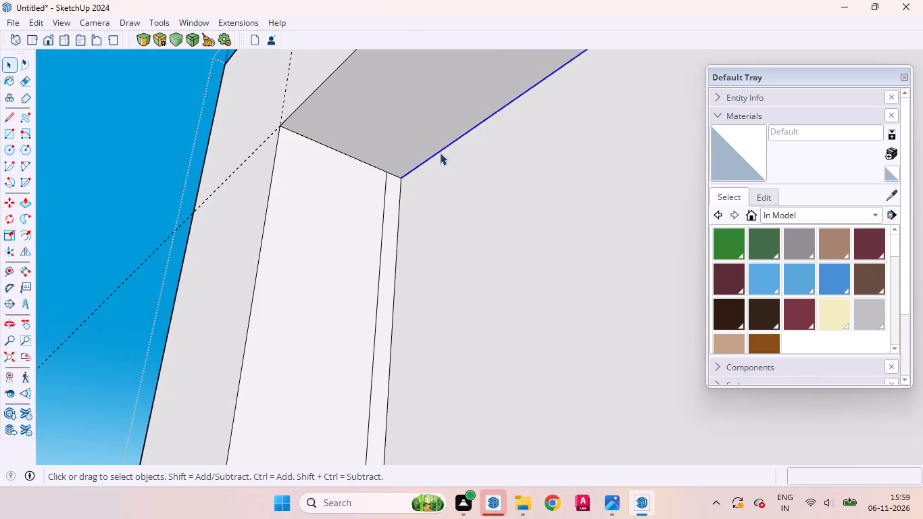
key("m")
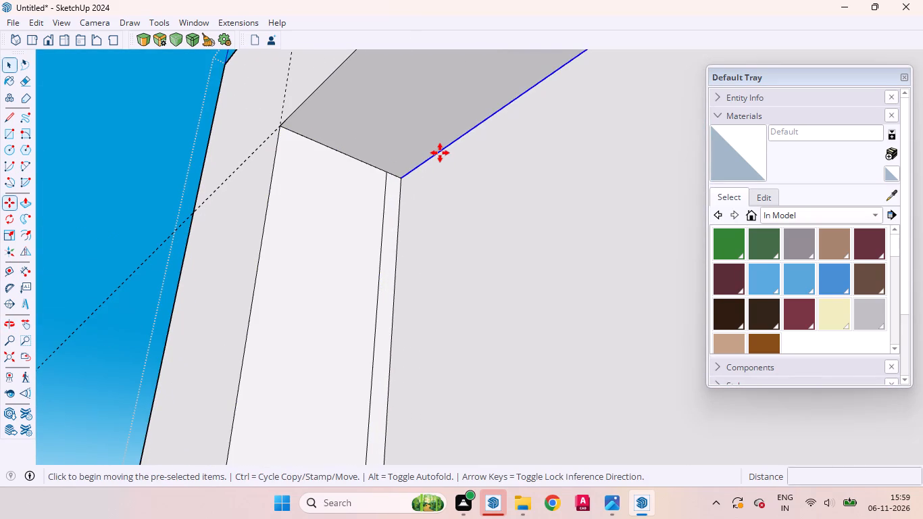
scroll(440, 153, "up", 1)
scroll(440, 153, "down", 3)
scroll(440, 153, "up", 5)
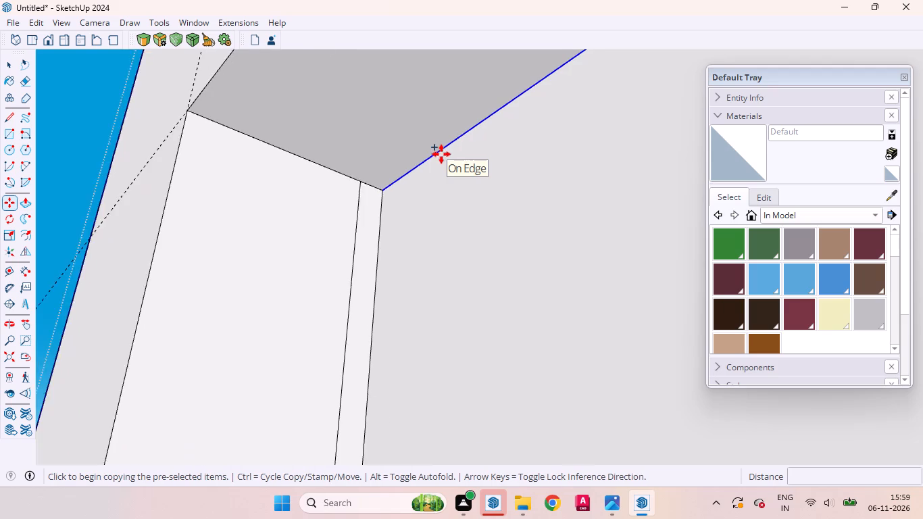
scroll(441, 154, "up", 3)
left_click(441, 153)
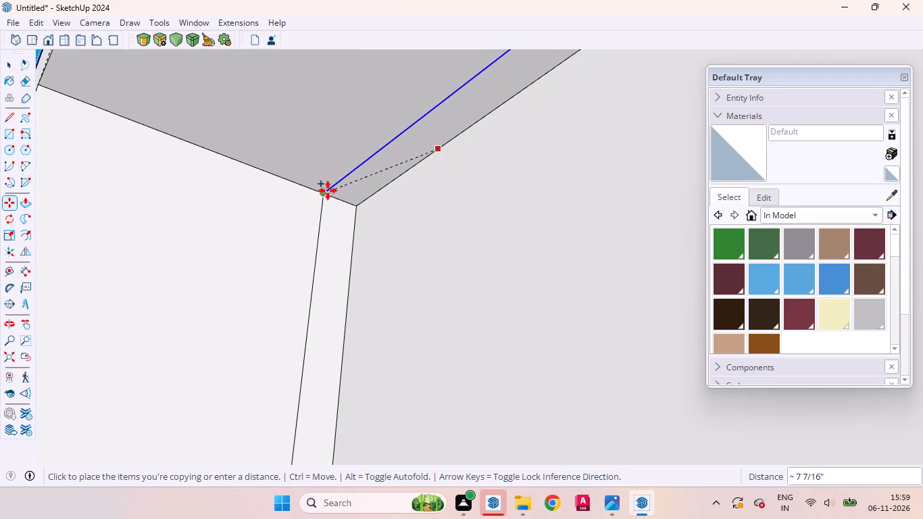
left_click(409, 139)
key("space")
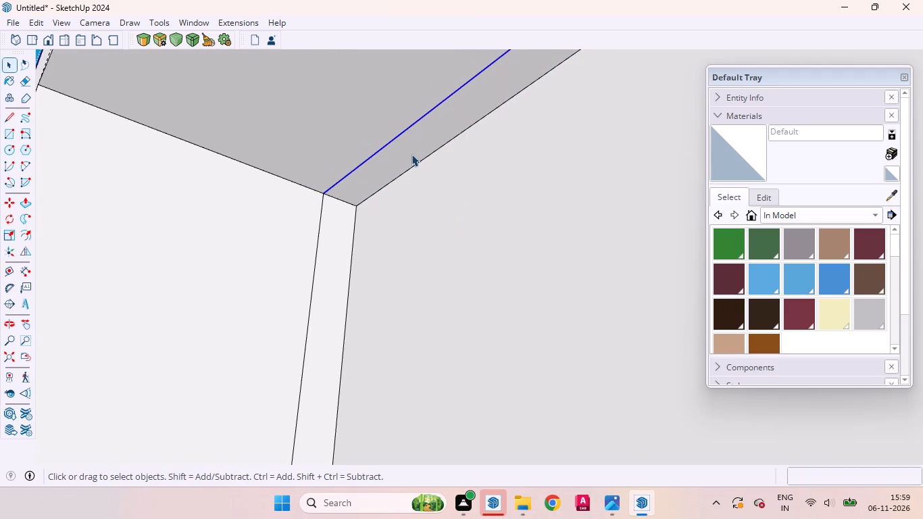
left_click(411, 154)
Copy the rear vertical edge on the left recess's inner side toward the front, up to the soffit's division line.
scroll(422, 154, "down", 18)
scroll(381, 139, "up", 1)
scroll(381, 139, "down", 16)
middle_click_drag(366, 170, 654, 203)
scroll(425, 203, "down", 6)
scroll(559, 157, "up", 8)
scroll(579, 149, "down", 1)
scroll(545, 155, "up", 12)
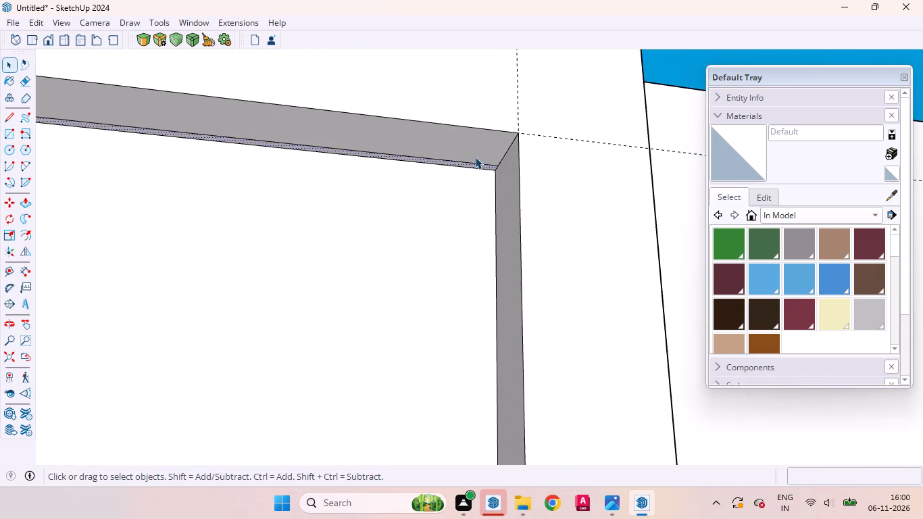
middle_click_drag(475, 158, 616, 152)
scroll(491, 157, "up", 10)
left_click(497, 209)
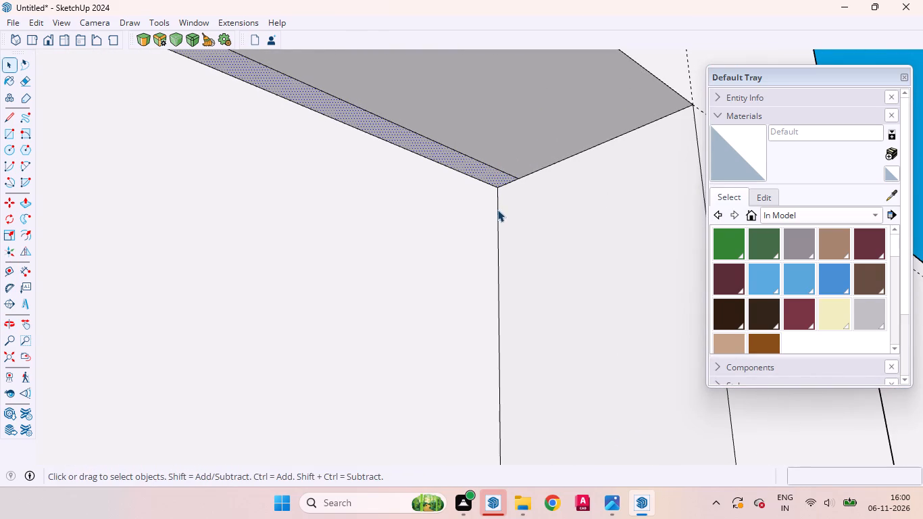
key("m")
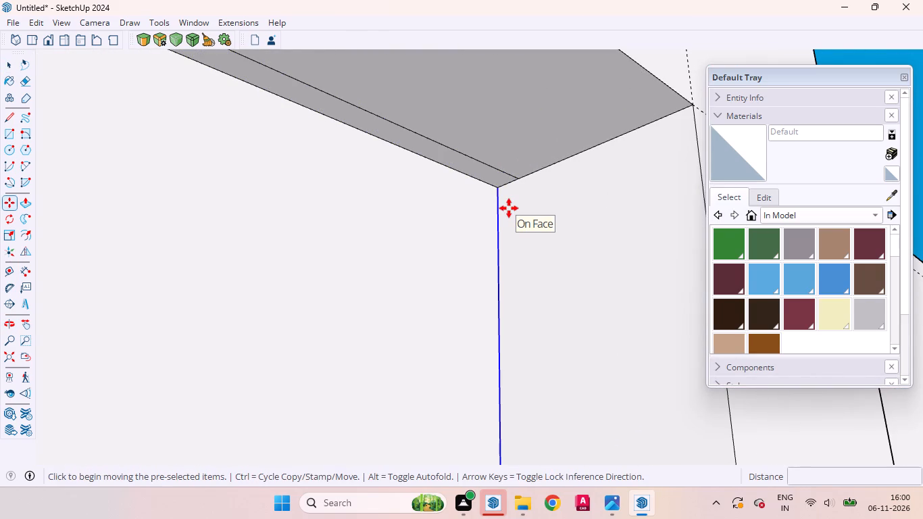
scroll(509, 208, "up", 7)
left_click(504, 197)
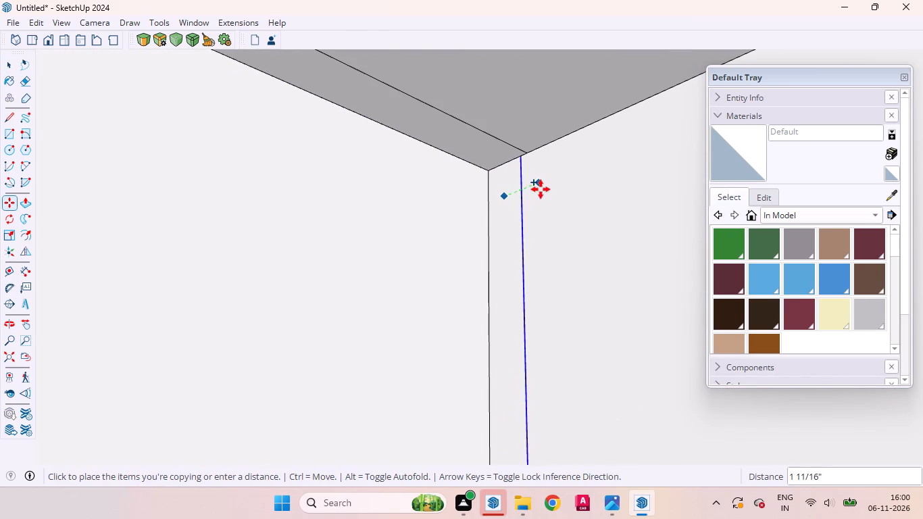
left_click(549, 186)
key("space")
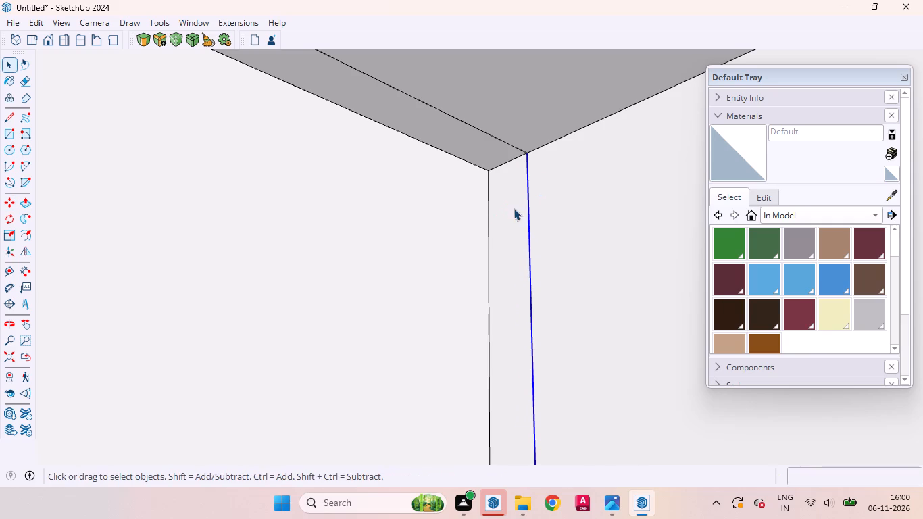
Examine the left recess's sill, soffit and inner side strip from several angles, along with the whole front.
scroll(498, 218, "down", 20)
scroll(498, 218, "down", 10)
middle_click_drag(534, 175, 589, 183)
scroll(572, 185, "up", 4)
scroll(572, 185, "down", 1)
scroll(572, 185, "up", 6)
middle_click_drag(570, 202, 560, 272)
scroll(551, 269, "up", 1)
scroll(479, 218, "down", 7)
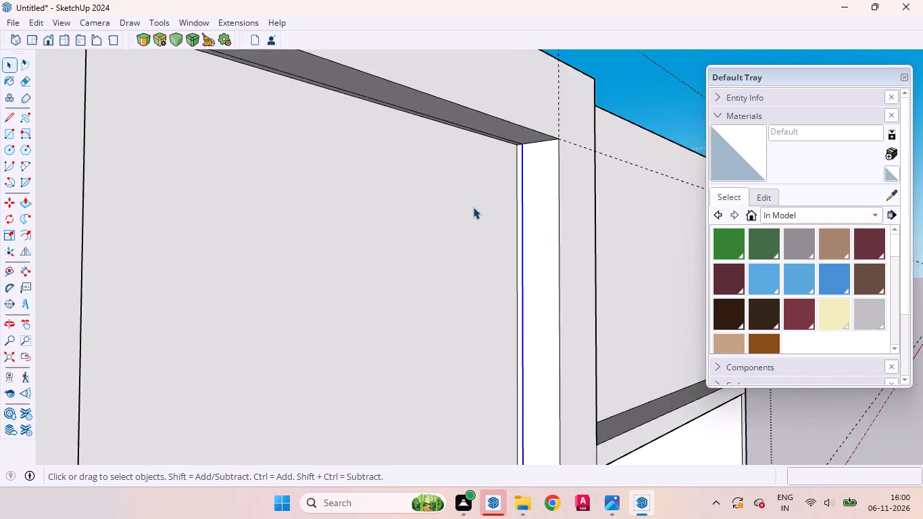
scroll(473, 207, "down", 17)
scroll(507, 280, "up", 12)
middle_click_drag(489, 290, 479, 390)
scroll(480, 390, "up", 2)
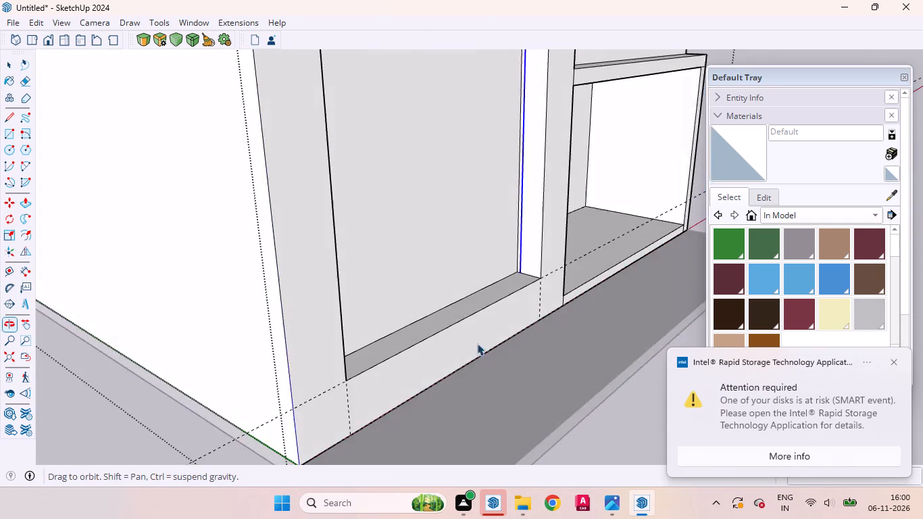
scroll(477, 343, "up", 3)
scroll(475, 293, "down", 5)
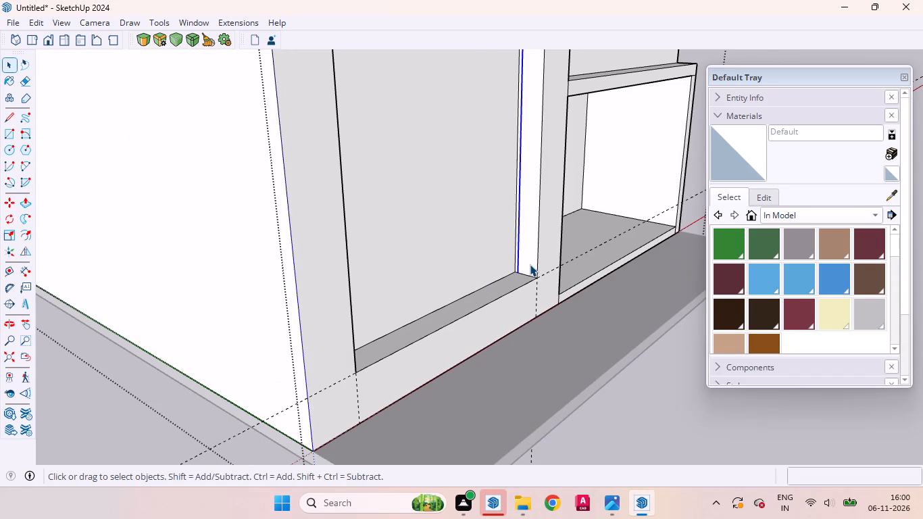
scroll(578, 214, "down", 4)
middle_click_drag(539, 267, 467, 341)
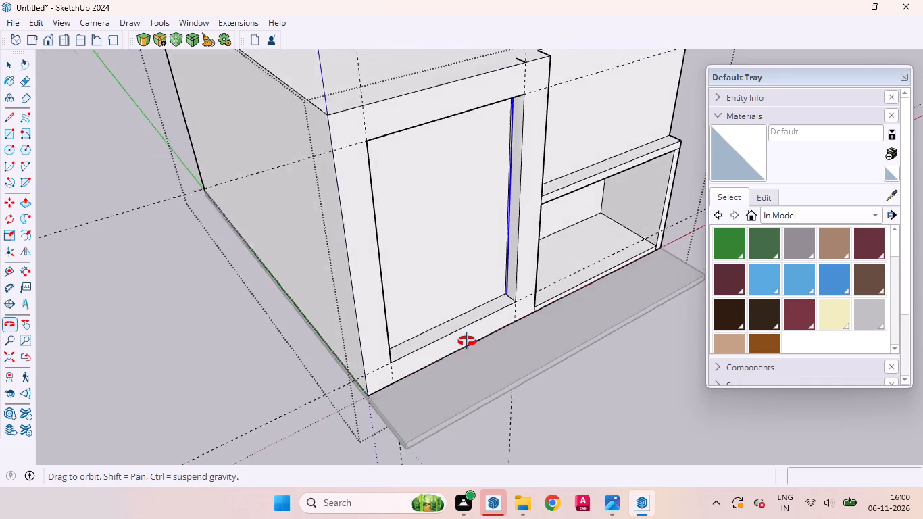
middle_click_drag(467, 341, 467, 340)
scroll(483, 301, "up", 4)
scroll(495, 293, "down", 9)
middle_click_drag(431, 182, 454, 47)
scroll(482, 61, "up", 3)
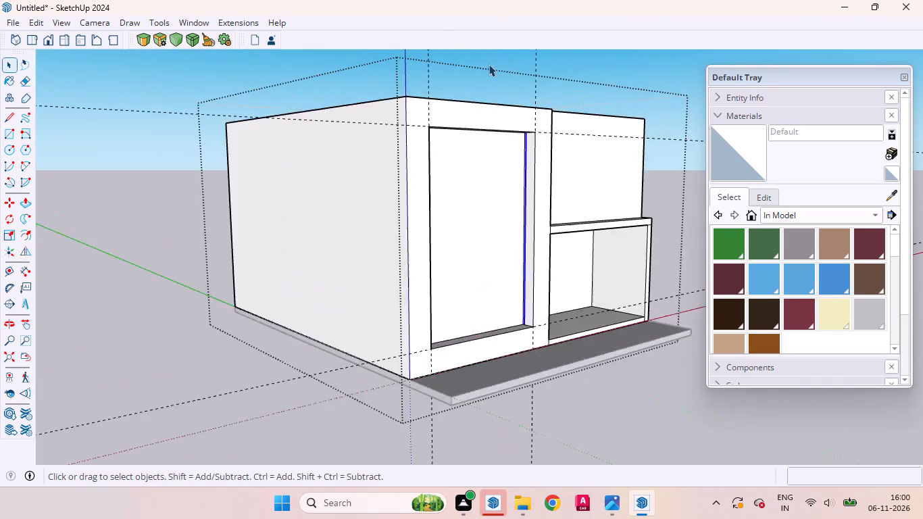
scroll(489, 64, "up", 6)
scroll(502, 156, "up", 1)
middle_click_drag(502, 156, 494, 77)
scroll(518, 68, "up", 15)
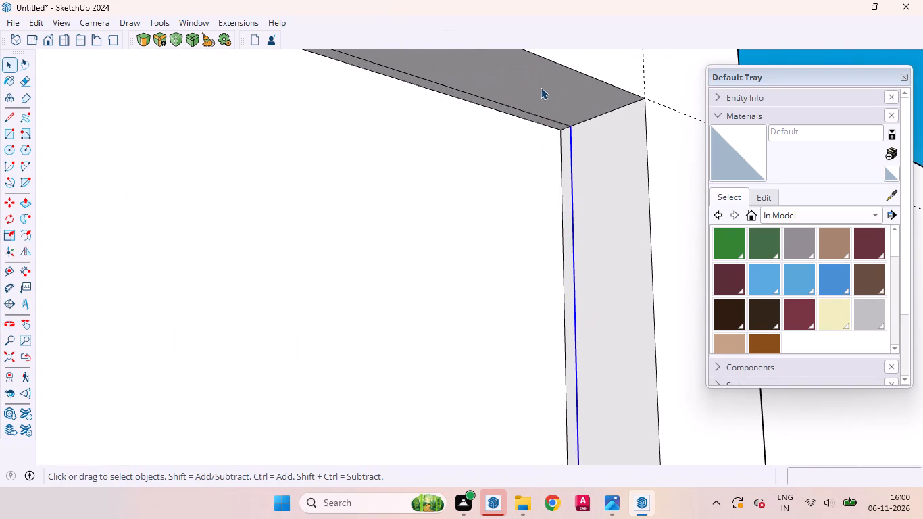
left_click(553, 97)
left_click(606, 166)
scroll(547, 170, "down", 10)
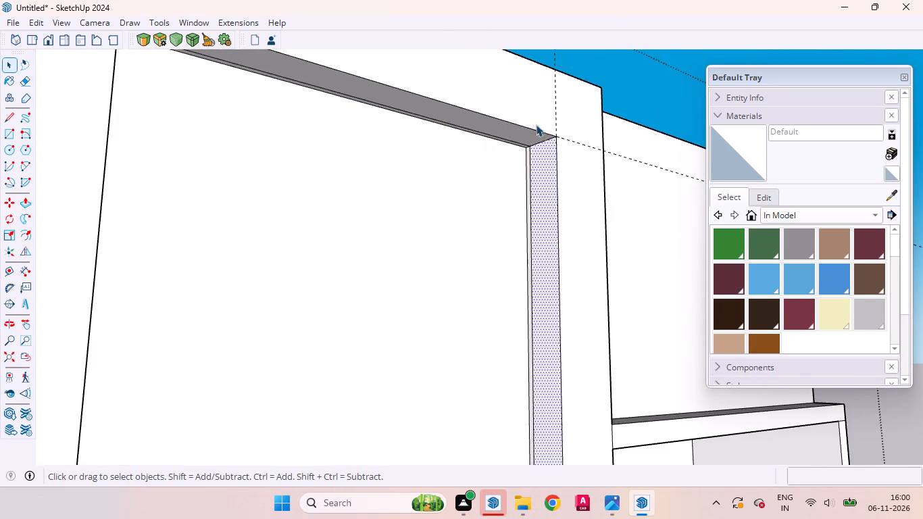
middle_click_drag(536, 128, 587, 131)
scroll(580, 134, "up", 1)
scroll(526, 152, "down", 11)
middle_click_drag(553, 175, 545, 208)
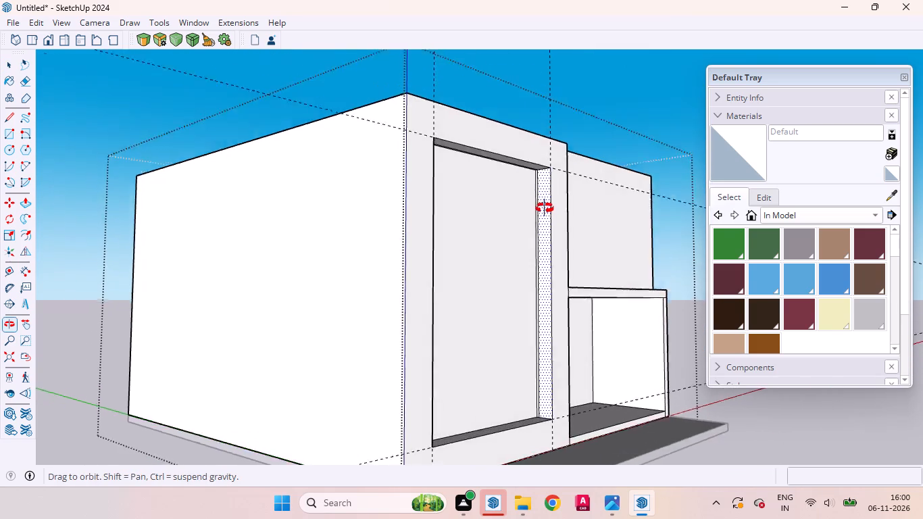
middle_click_drag(545, 208, 544, 199)
Place a vertical guide along the division line on the left recess's inner side face.
scroll(543, 155, "up", 16)
middle_click_drag(515, 185, 496, 76)
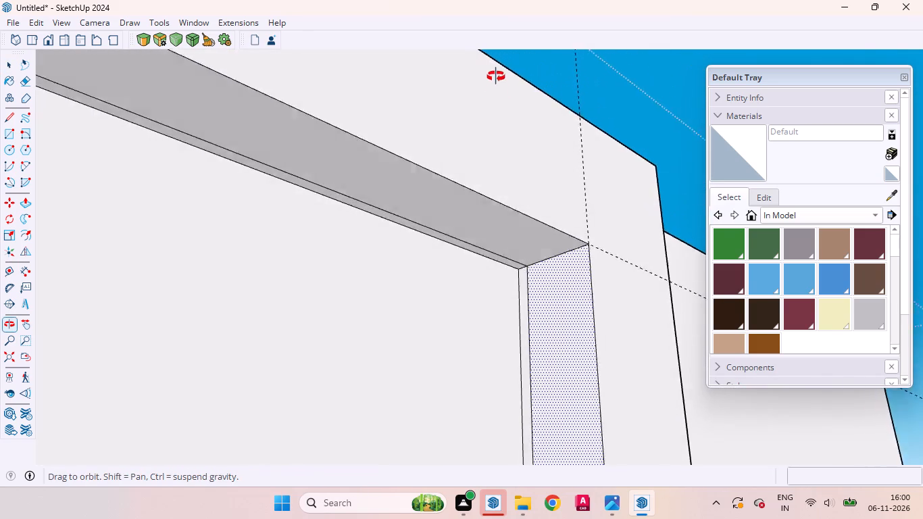
middle_click_drag(496, 76, 487, 55)
key("t")
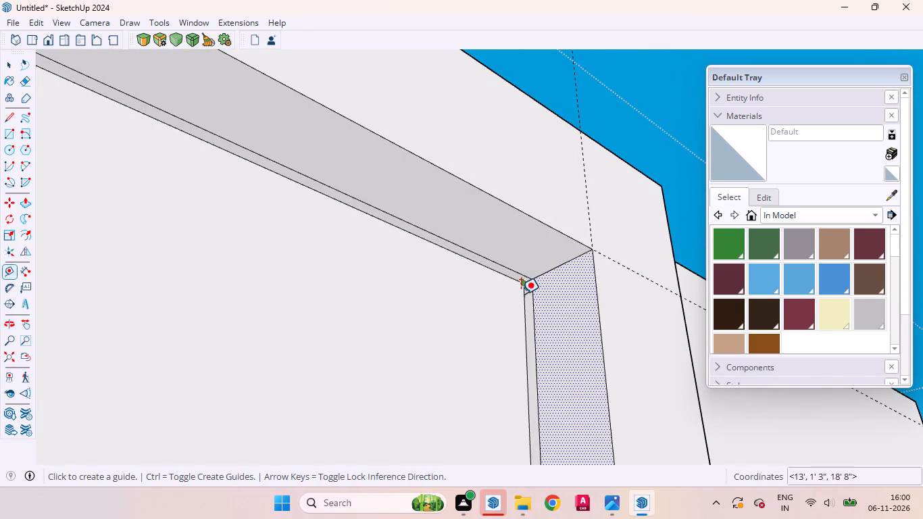
left_click(532, 331)
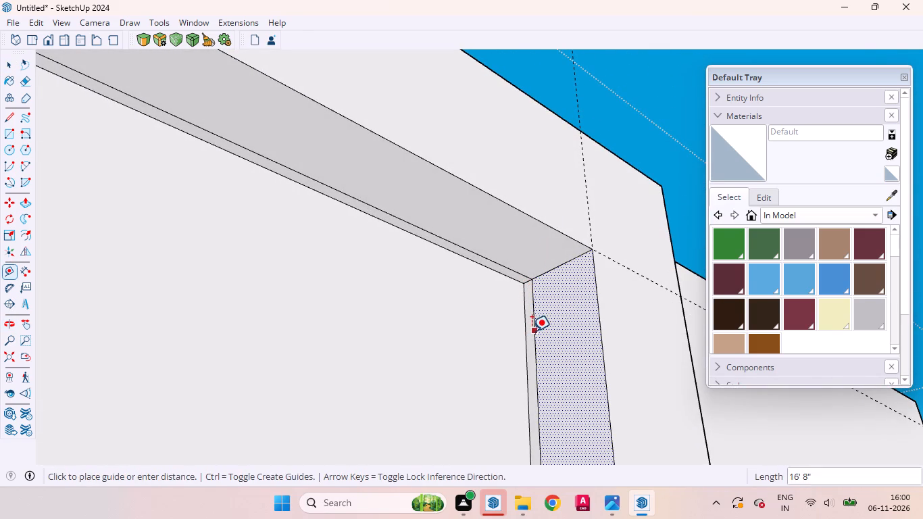
left_click(537, 290)
key("space")
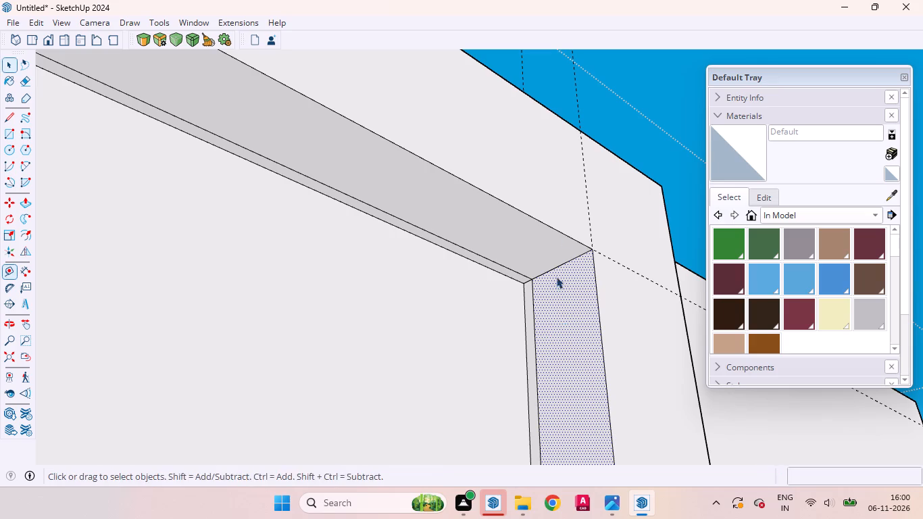
Examine the roof edge above the left recess, where the vertical guides cross it, and the front facade.
middle_click_drag(563, 194, 562, 330)
scroll(555, 298, "down", 11)
middle_click_drag(526, 217, 478, 351)
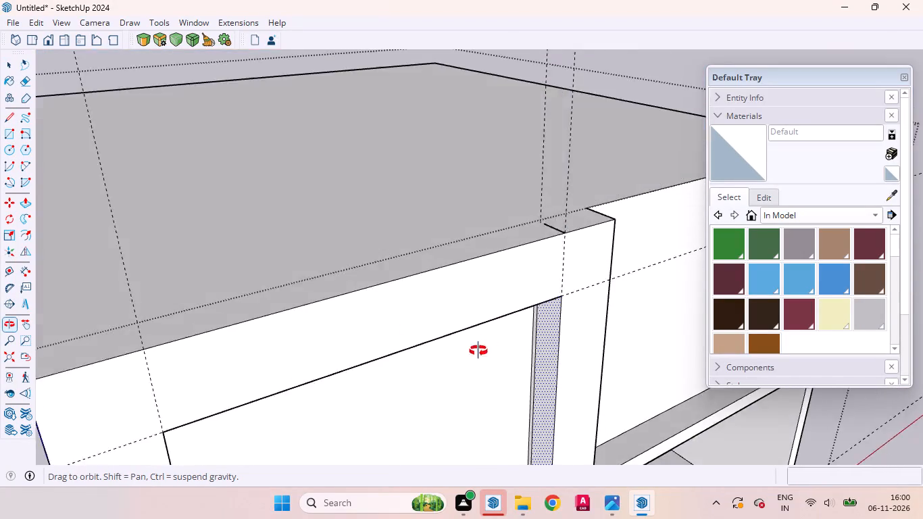
middle_click_drag(478, 351, 468, 405)
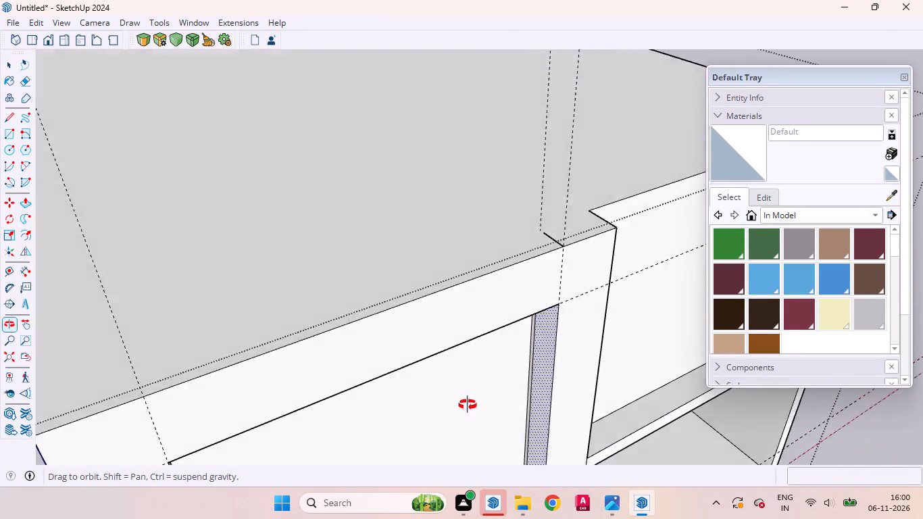
middle_click_drag(468, 405, 304, 427)
scroll(582, 260, "up", 2)
scroll(582, 260, "down", 1)
scroll(582, 260, "up", 7)
middle_click_drag(520, 274, 378, 259)
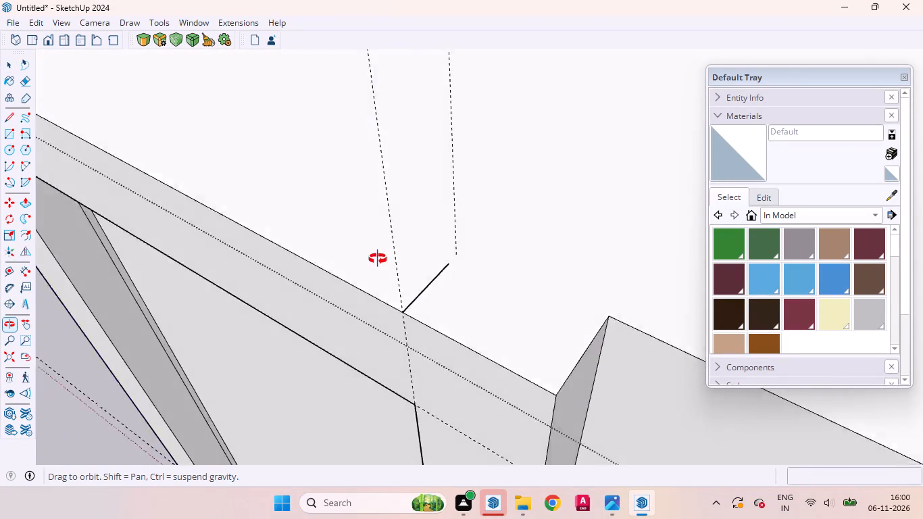
middle_click_drag(378, 259, 430, 151)
scroll(432, 151, "up", 1)
scroll(432, 151, "down", 17)
middle_click_drag(457, 203, 614, 124)
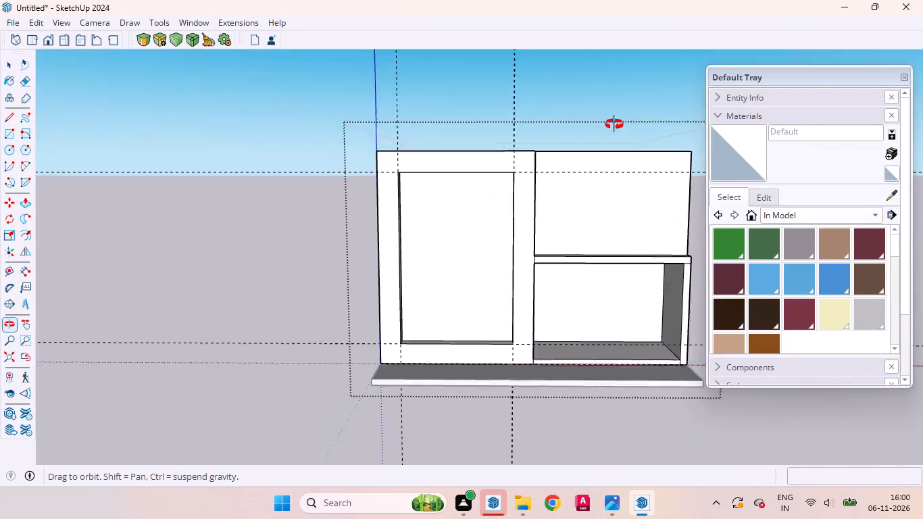
middle_click_drag(614, 124, 693, 115)
scroll(550, 145, "up", 8)
scroll(564, 160, "down", 1)
scroll(564, 160, "up", 8)
middle_click_drag(565, 186, 585, 305)
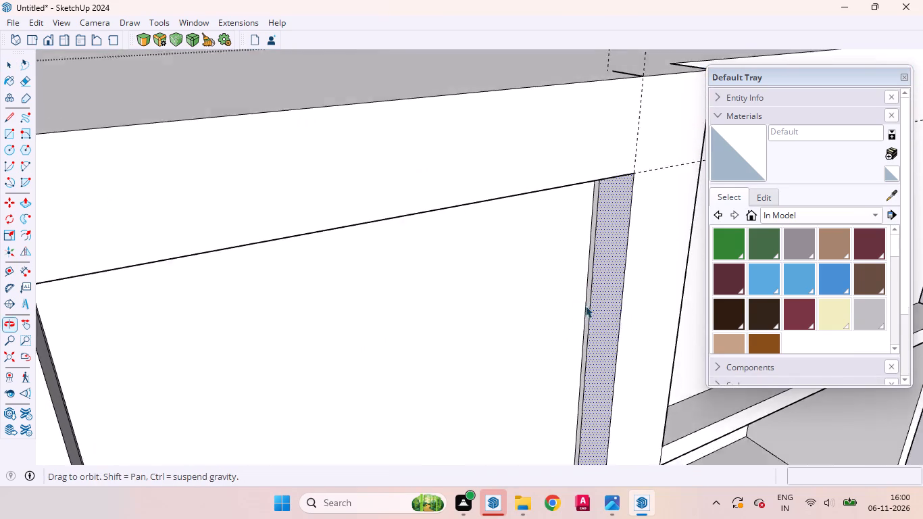
middle_click_drag(585, 305, 587, 304)
scroll(507, 293, "down", 11)
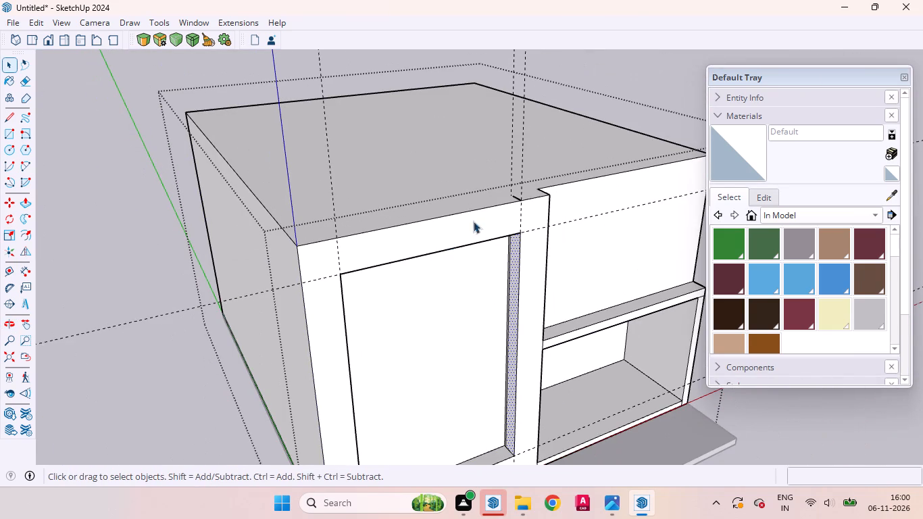
Examine the left recess's top corner beside the inner side strip, from above and below.
scroll(553, 254, "up", 6)
middle_click_drag(478, 237, 507, 188)
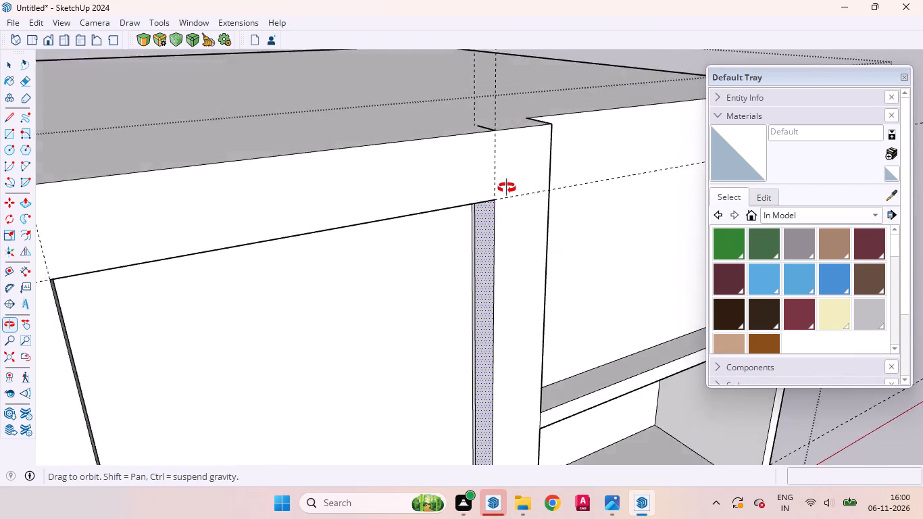
middle_click_drag(507, 188, 530, 138)
scroll(530, 138, "up", 9)
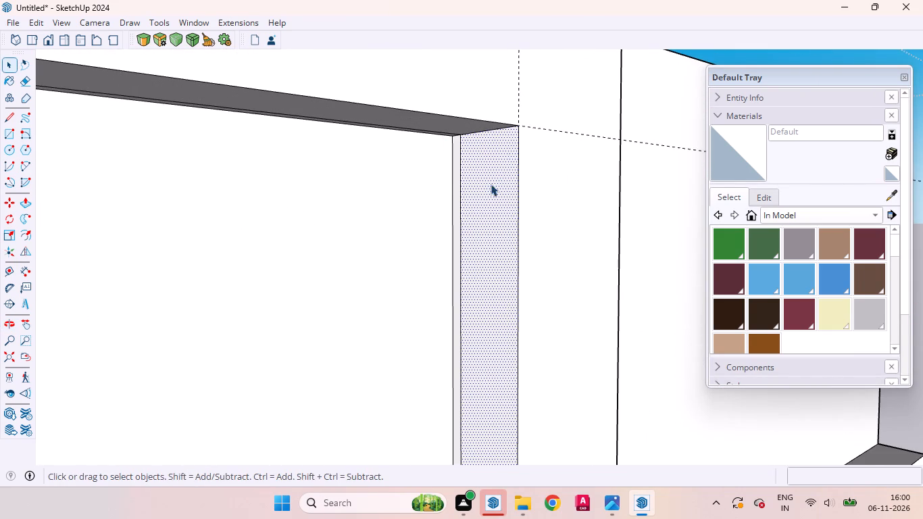
scroll(442, 170, "down", 9)
middle_click_drag(457, 182, 472, 209)
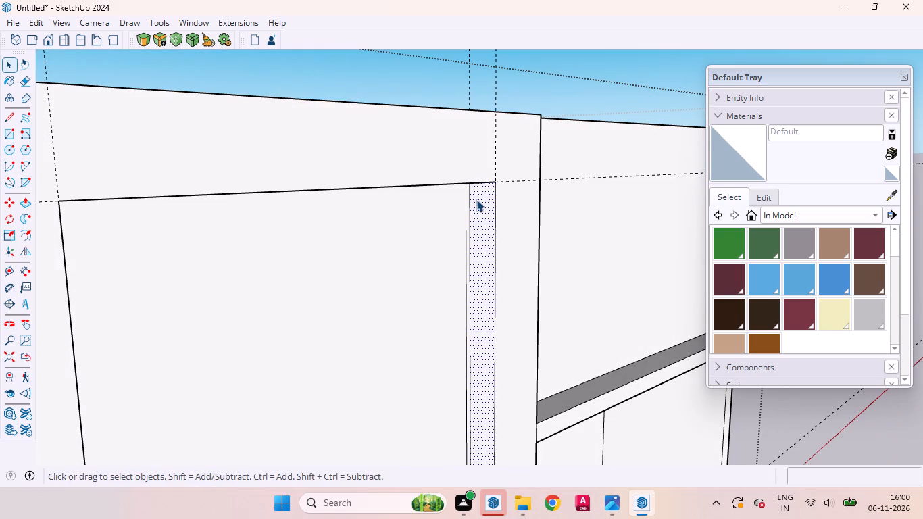
scroll(493, 197, "up", 3)
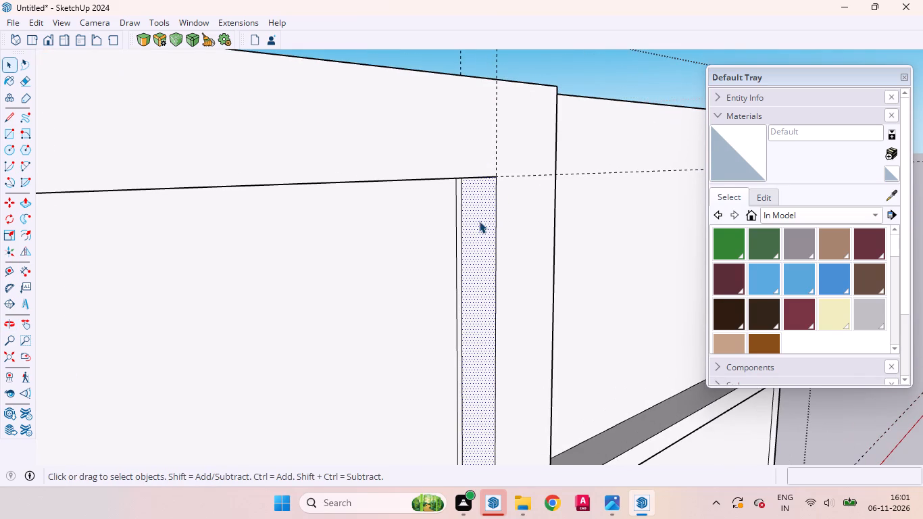
middle_click_drag(497, 176, 450, 134)
scroll(431, 116, "up", 4)
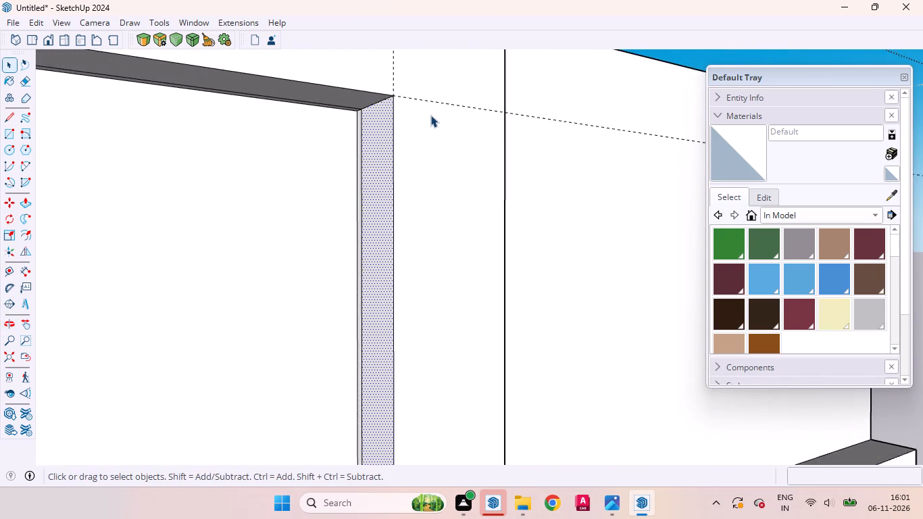
scroll(432, 157, "down", 6)
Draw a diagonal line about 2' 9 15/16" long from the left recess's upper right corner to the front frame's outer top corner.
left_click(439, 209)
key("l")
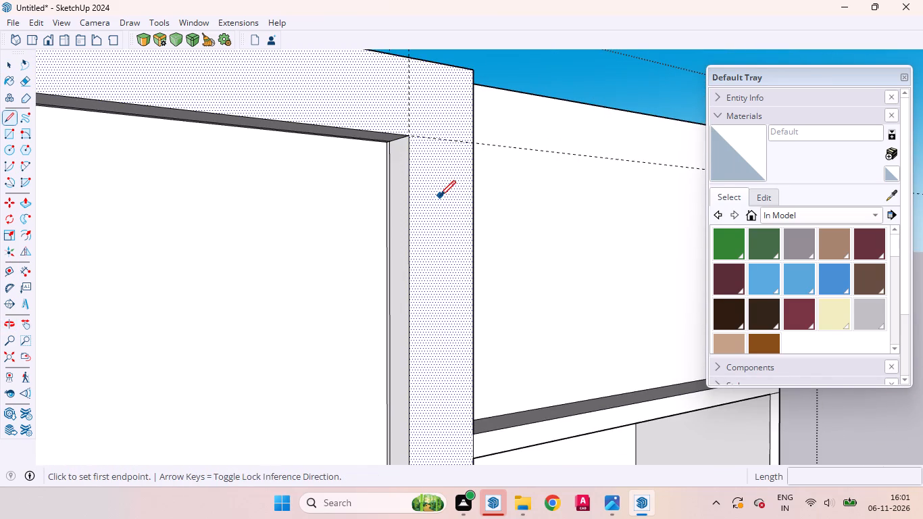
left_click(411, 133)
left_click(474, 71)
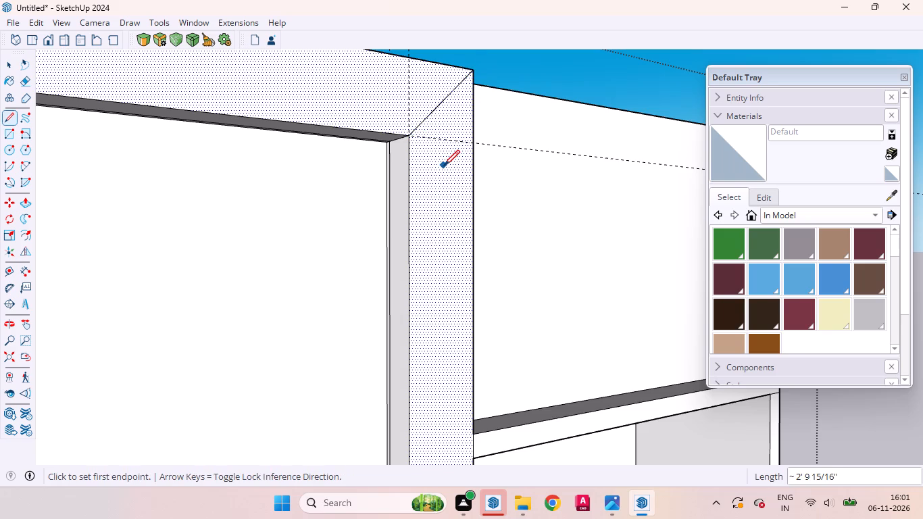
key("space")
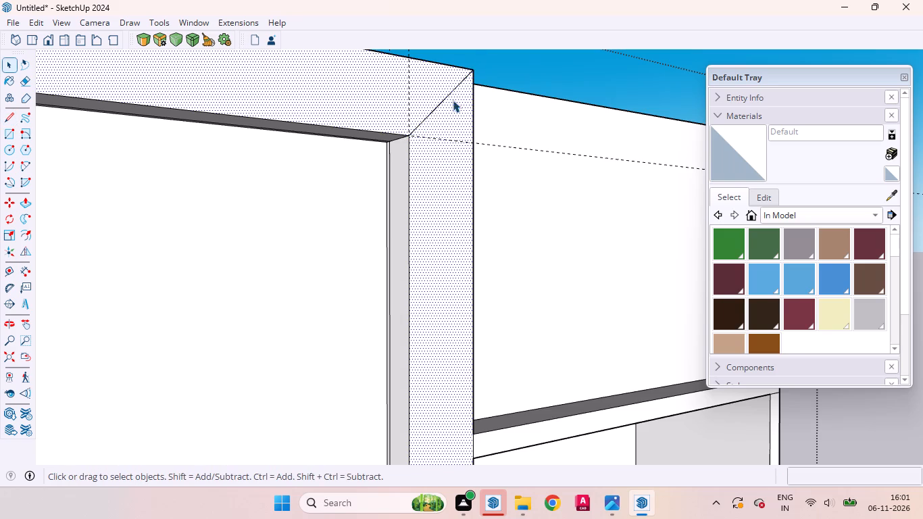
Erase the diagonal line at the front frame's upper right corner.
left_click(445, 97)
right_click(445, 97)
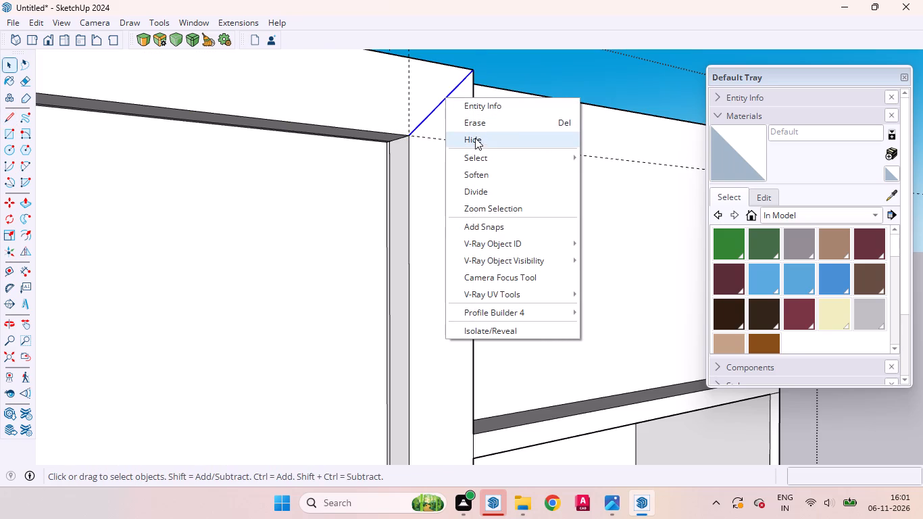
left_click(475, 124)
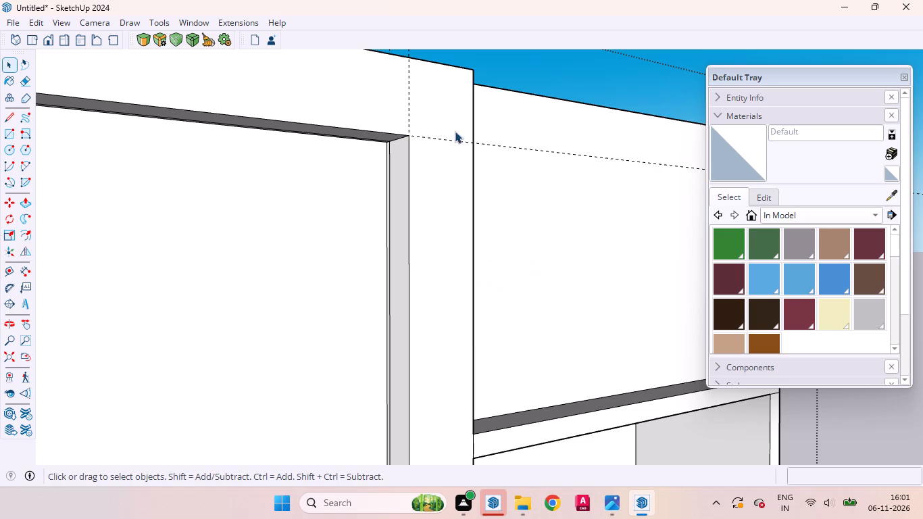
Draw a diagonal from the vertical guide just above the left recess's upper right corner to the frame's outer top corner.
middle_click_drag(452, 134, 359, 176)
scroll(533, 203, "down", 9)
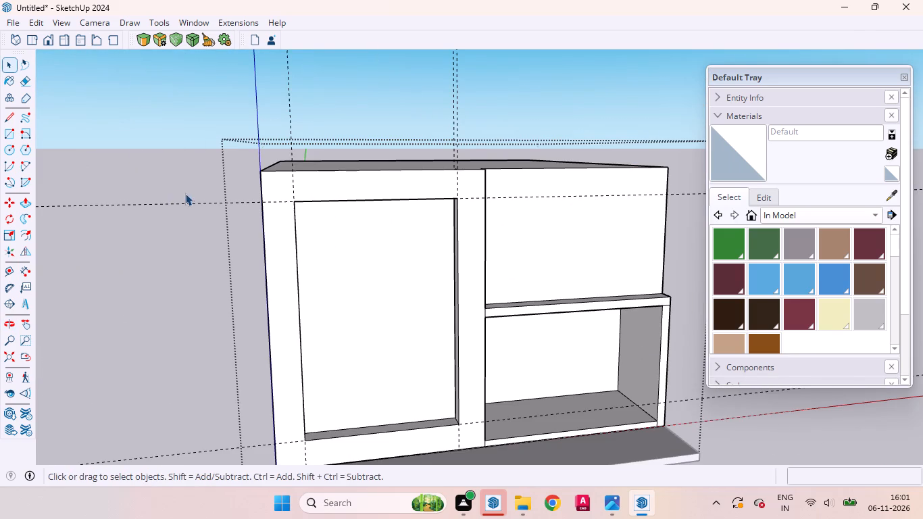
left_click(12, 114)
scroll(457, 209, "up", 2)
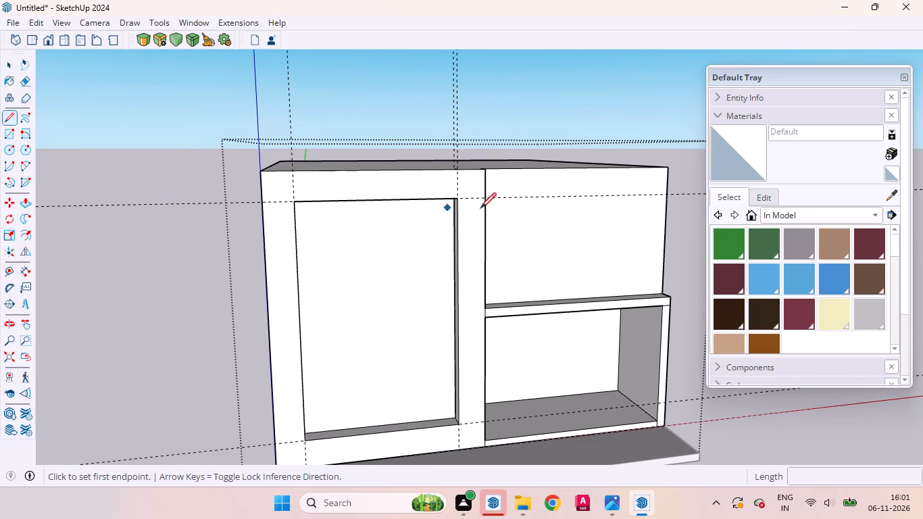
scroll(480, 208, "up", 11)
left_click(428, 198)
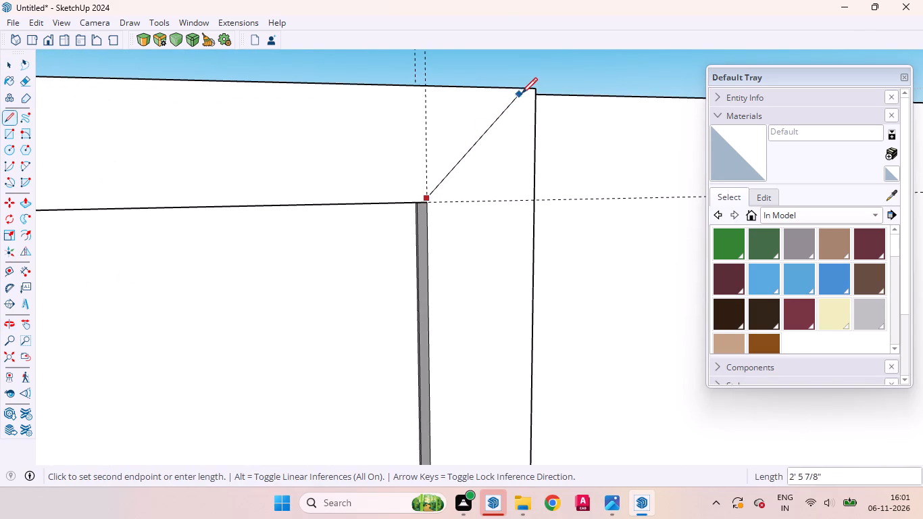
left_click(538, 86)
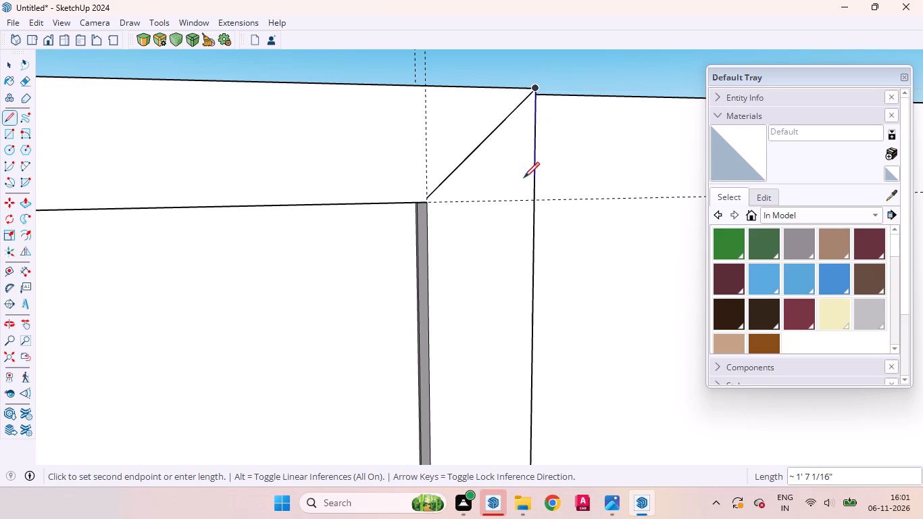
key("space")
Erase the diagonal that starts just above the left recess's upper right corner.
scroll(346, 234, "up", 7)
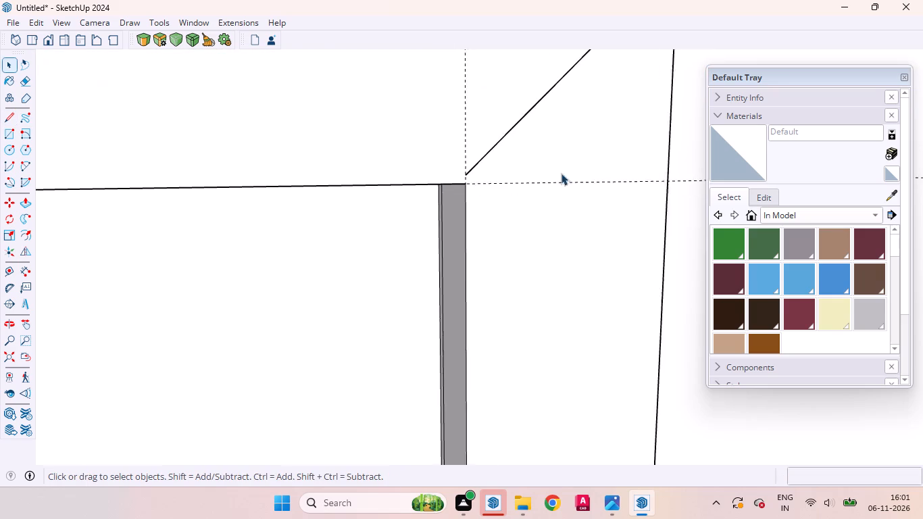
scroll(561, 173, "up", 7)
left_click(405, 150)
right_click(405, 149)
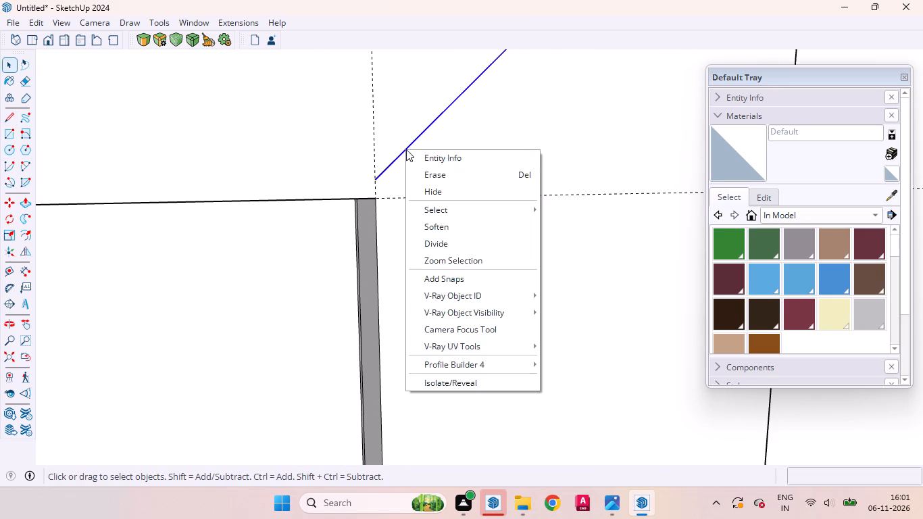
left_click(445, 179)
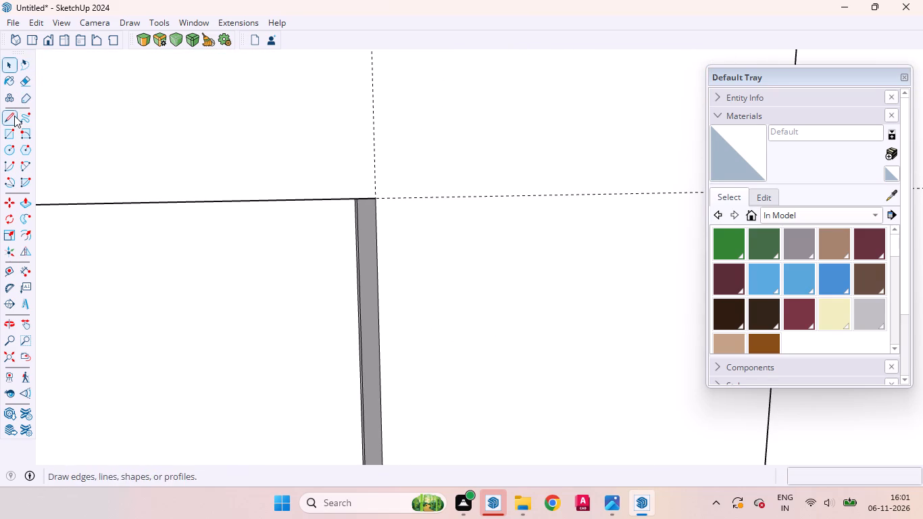
Draw a diagonal about 2' 9 15/16" long from the left recess's exact upper right corner to the front frame's outer top corner.
left_click(14, 116)
scroll(338, 186, "up", 2)
scroll(397, 196, "down", 2)
scroll(407, 199, "up", 14)
scroll(353, 199, "down", 1)
scroll(353, 199, "up", 8)
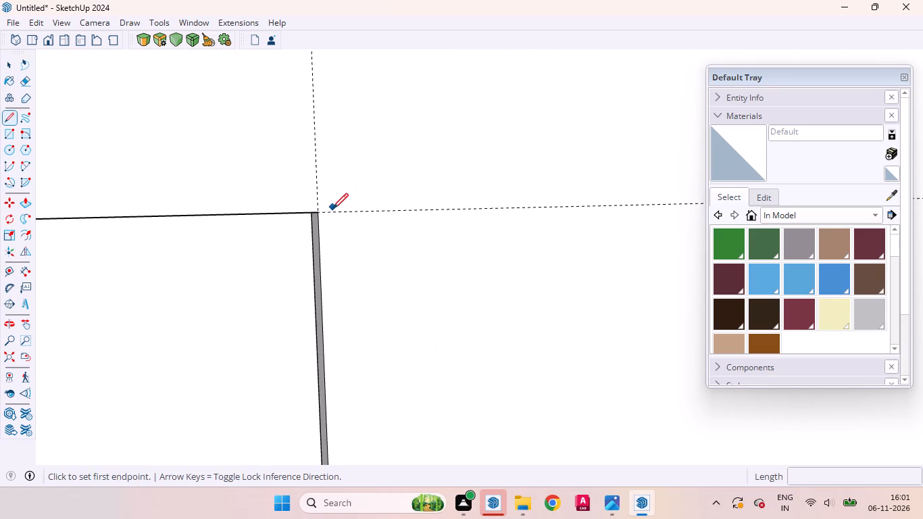
left_click(313, 213)
scroll(368, 156, "down", 5)
scroll(364, 164, "up", 1)
scroll(361, 165, "down", 11)
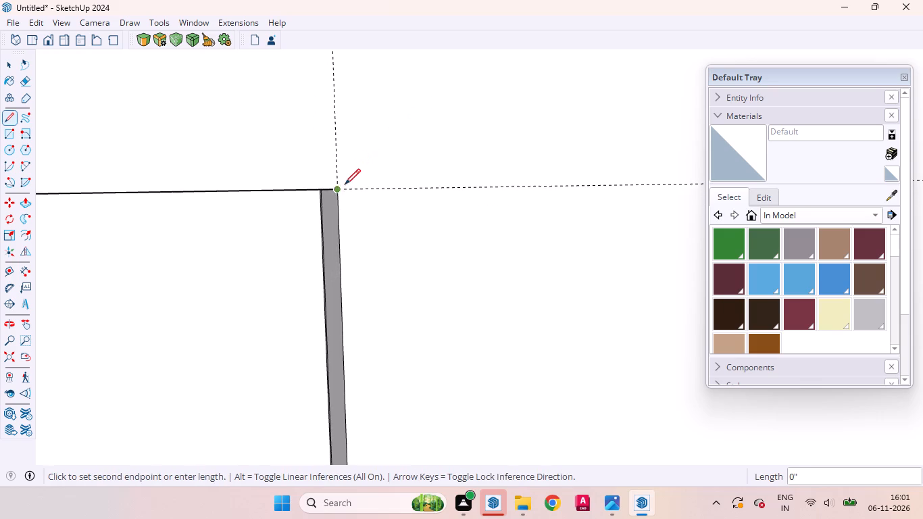
scroll(345, 184, "down", 7)
scroll(341, 192, "up", 1)
scroll(341, 192, "down", 20)
scroll(341, 192, "down", 2)
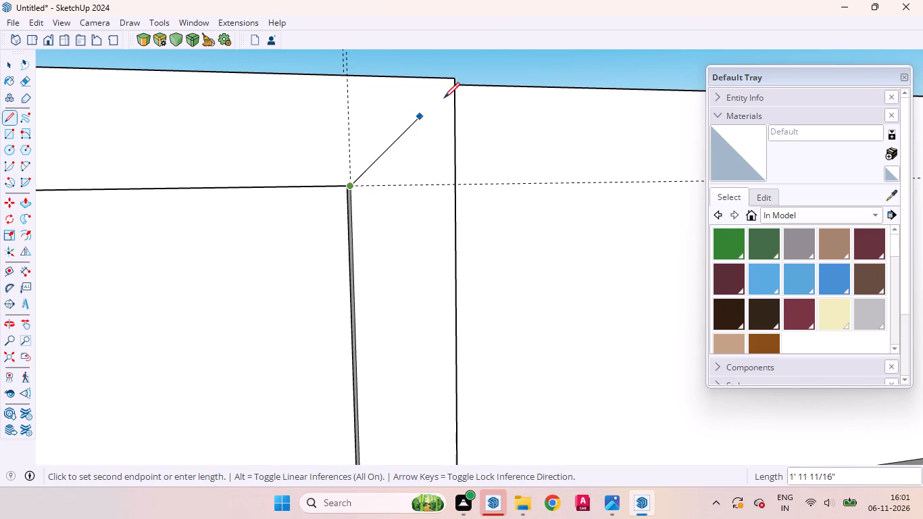
left_click(452, 80)
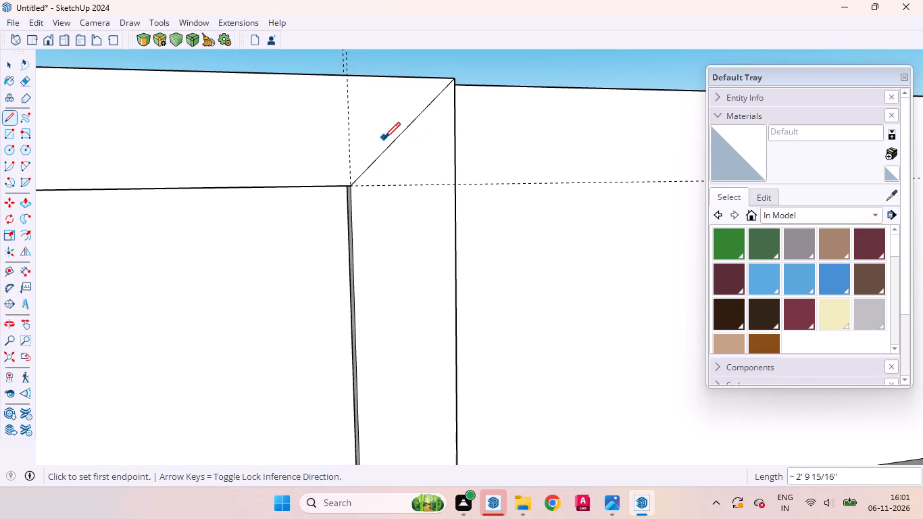
key("space")
Draw a matching diagonal about 2' 9 15/16" long from the left recess's upper left corner to the building's upper left front corner.
scroll(381, 130, "down", 13)
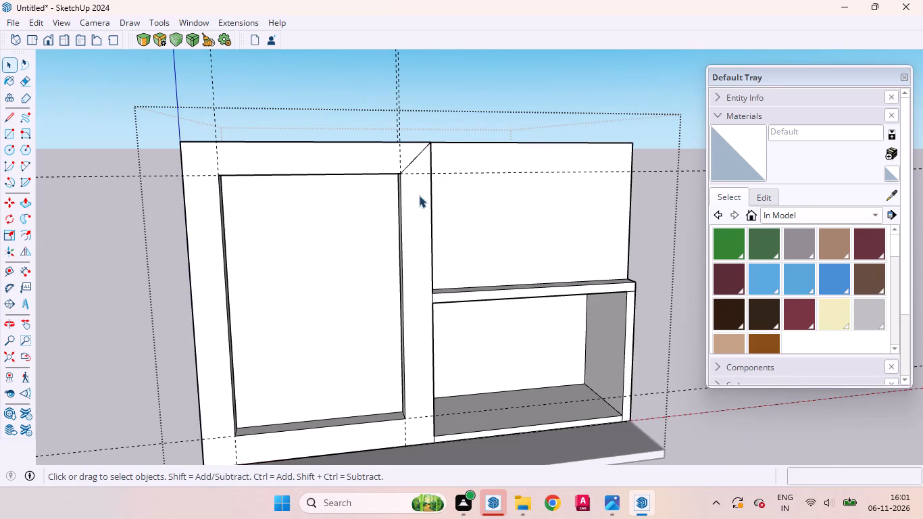
left_click(418, 197)
middle_click_drag(422, 204, 654, 307)
scroll(537, 195, "down", 4)
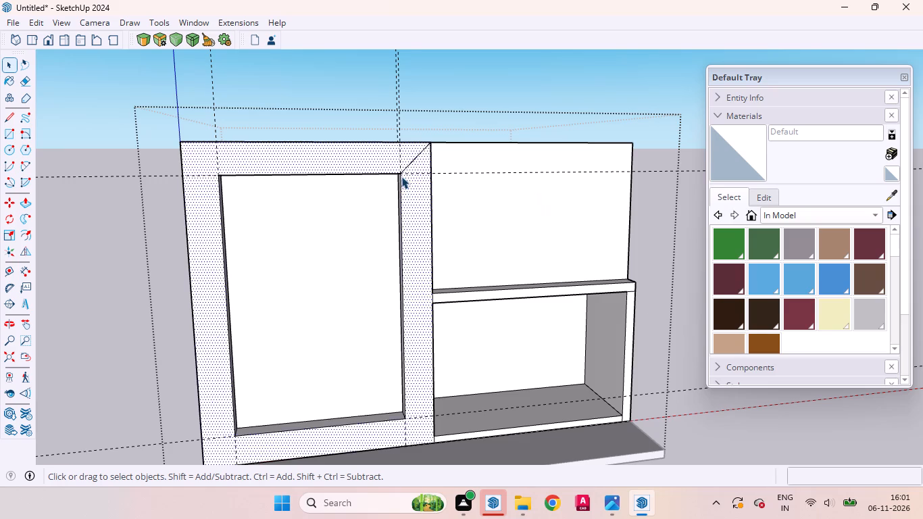
scroll(399, 174, "down", 9)
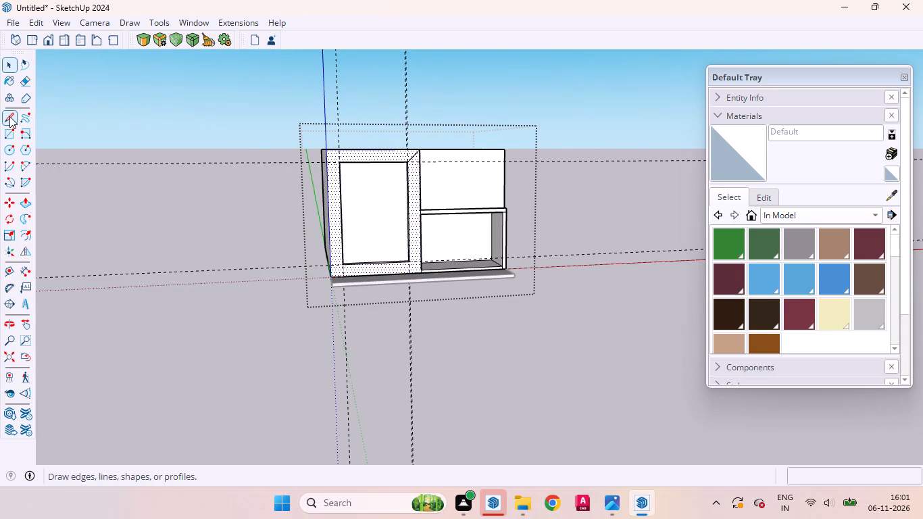
left_click(9, 116)
scroll(374, 171, "up", 14)
scroll(305, 156, "up", 3)
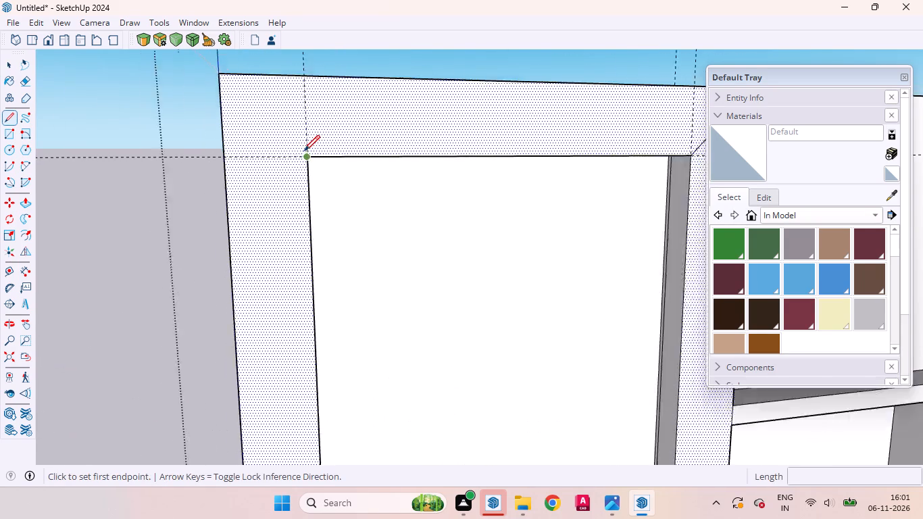
scroll(304, 151, "up", 17)
left_click(319, 169)
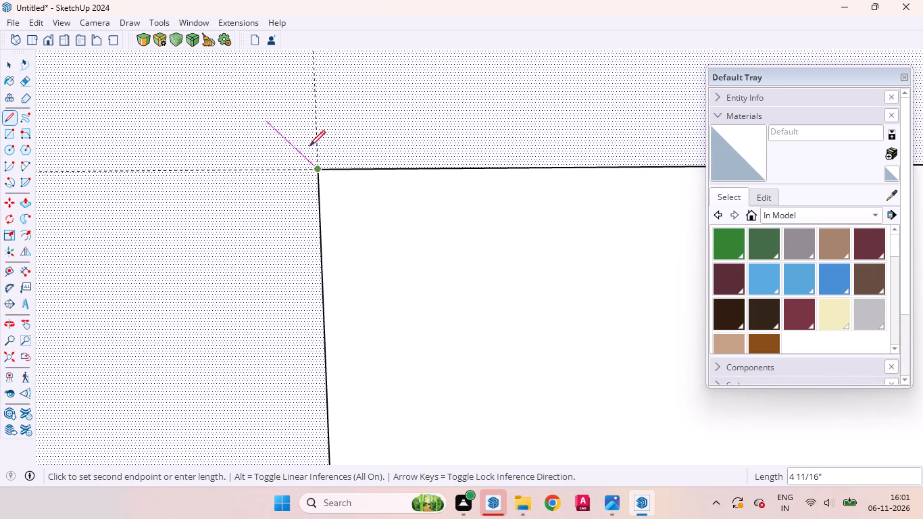
scroll(370, 183, "down", 16)
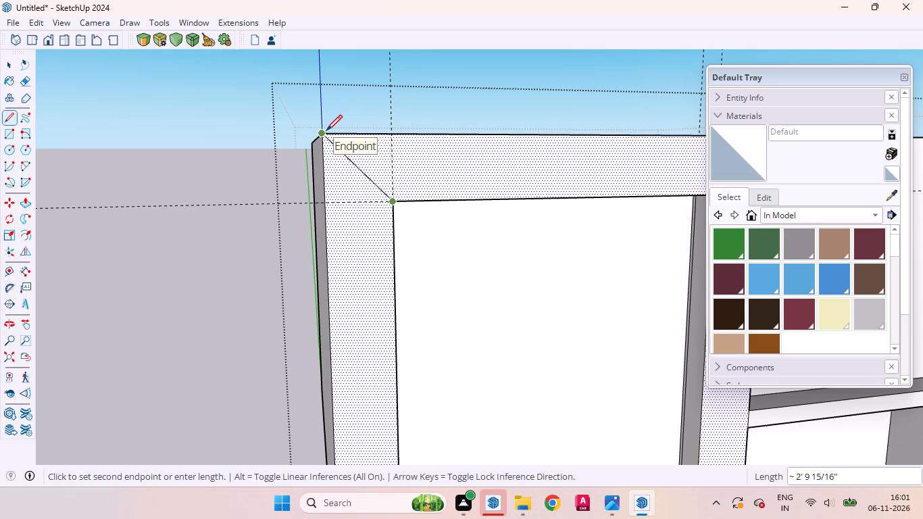
left_click(326, 130)
scroll(51, 78, "down", 6)
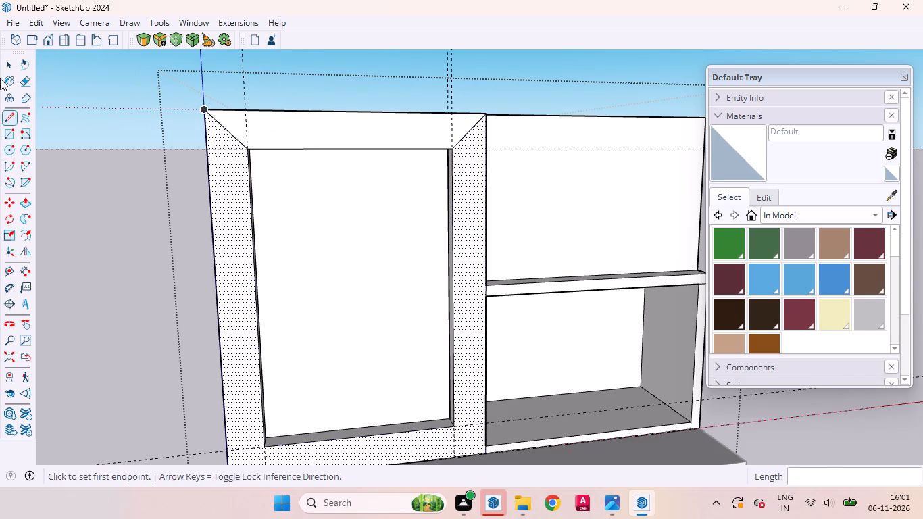
left_click(11, 59)
Examine the top band between the two corner diagonals and the whole front from several angles.
scroll(368, 140, "up", 5)
middle_click_drag(355, 177, 445, 83)
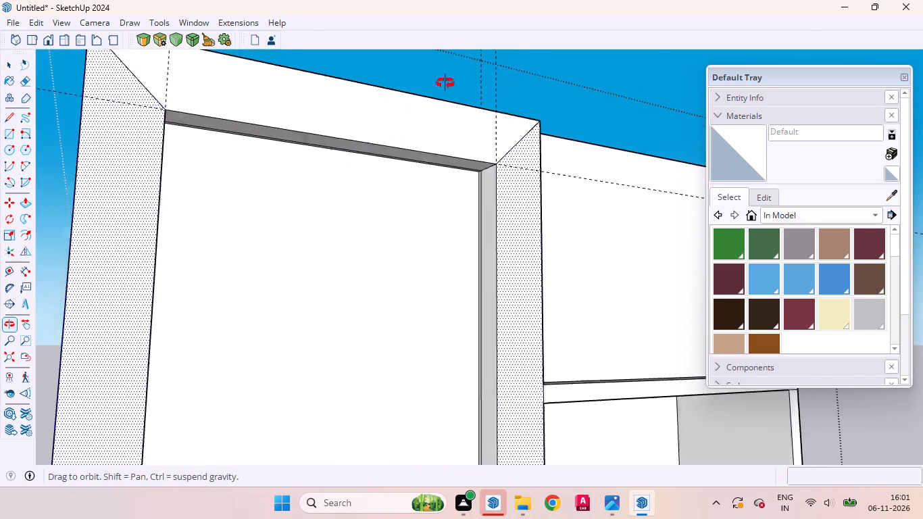
middle_click_drag(445, 83, 459, 85)
scroll(428, 120, "down", 5)
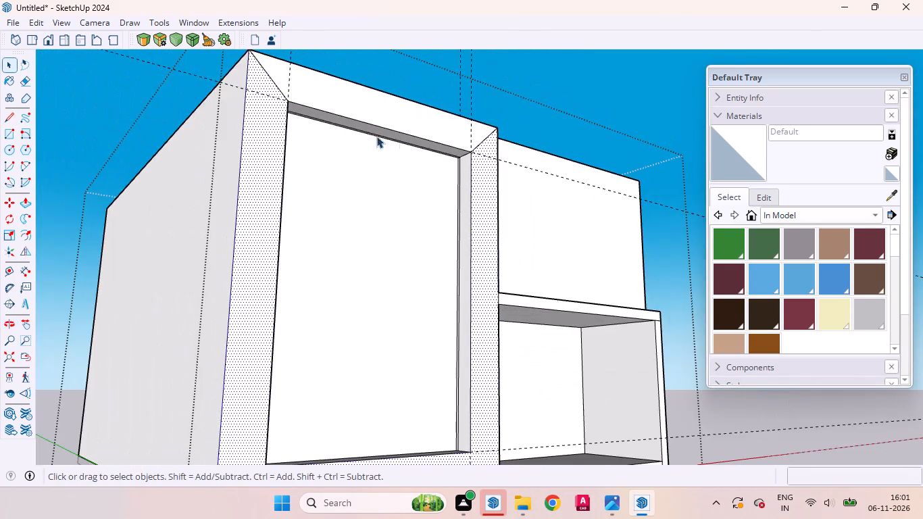
middle_click_drag(374, 136, 232, 105)
scroll(359, 120, "down", 8)
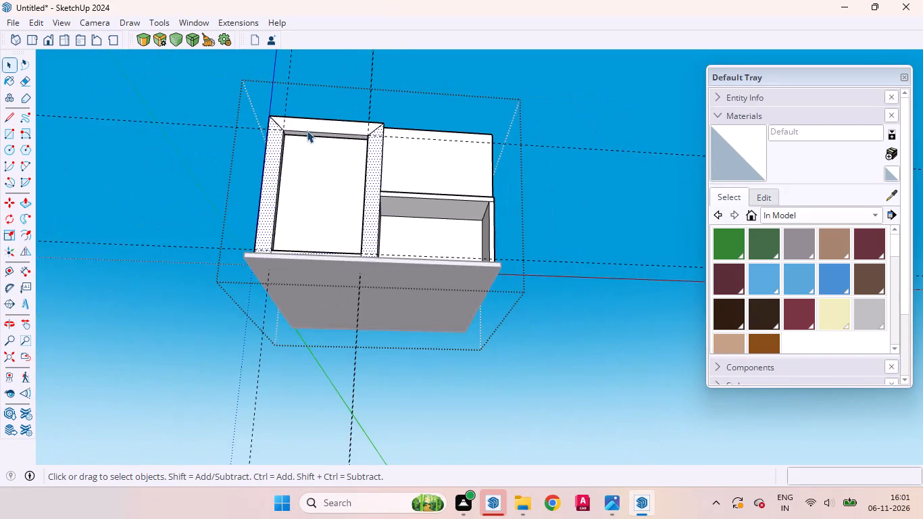
middle_click_drag(311, 132, 451, 151)
scroll(423, 96, "up", 9)
left_click(407, 117)
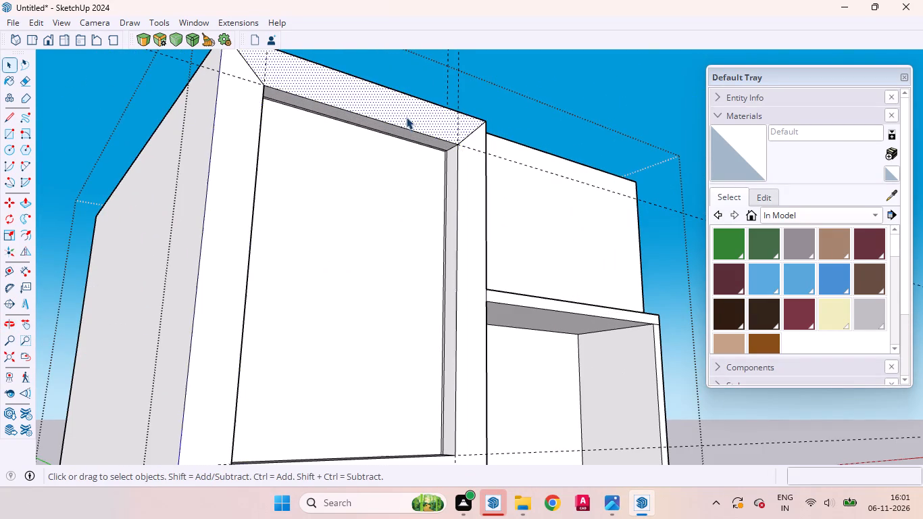
middle_click_drag(391, 125, 540, 223)
scroll(479, 173, "down", 9)
middle_click_drag(525, 185, 307, 177)
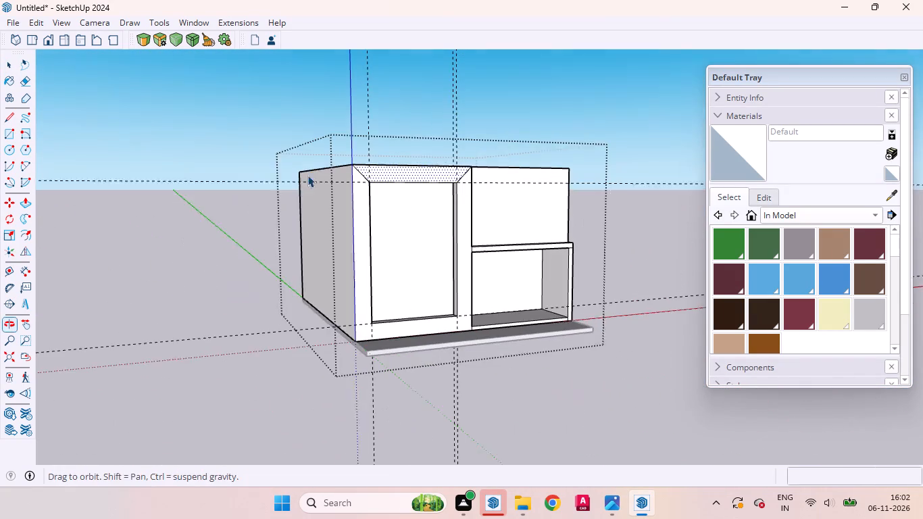
left_click(546, 351)
scroll(426, 164, "up", 4)
middle_click_drag(455, 244, 309, 204)
scroll(443, 179, "down", 4)
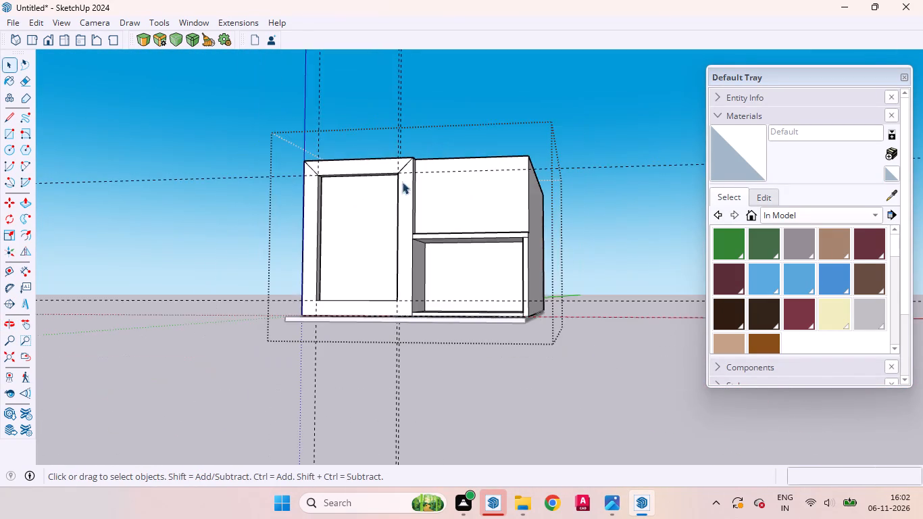
Examine the left frame's front faces and the left recess's inner faces around the corner joints from several angles.
scroll(374, 174, "up", 16)
middle_click_drag(434, 191, 666, 230)
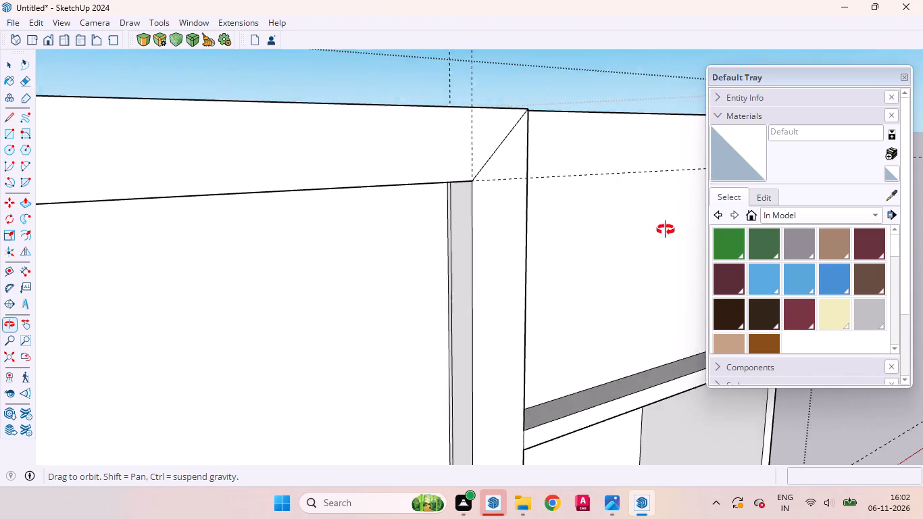
middle_click_drag(666, 230, 705, 86)
left_click(436, 164)
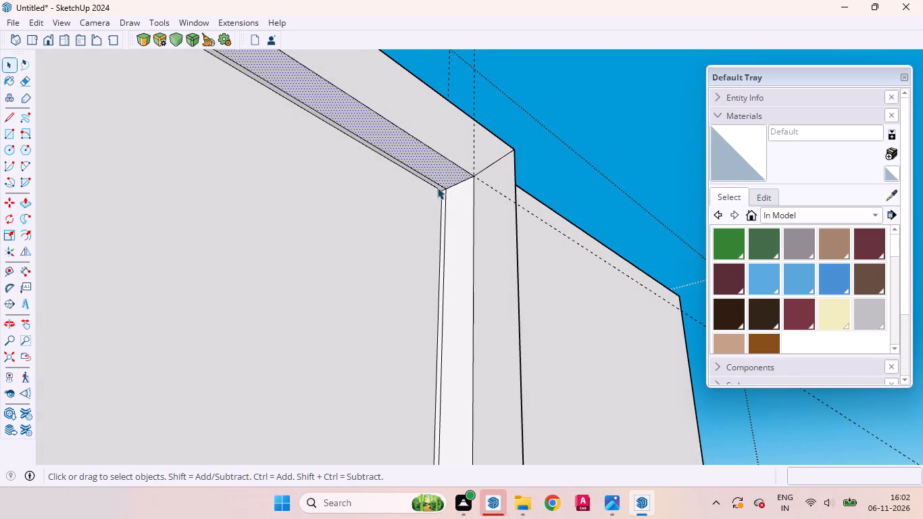
left_click(452, 206)
left_click(489, 199)
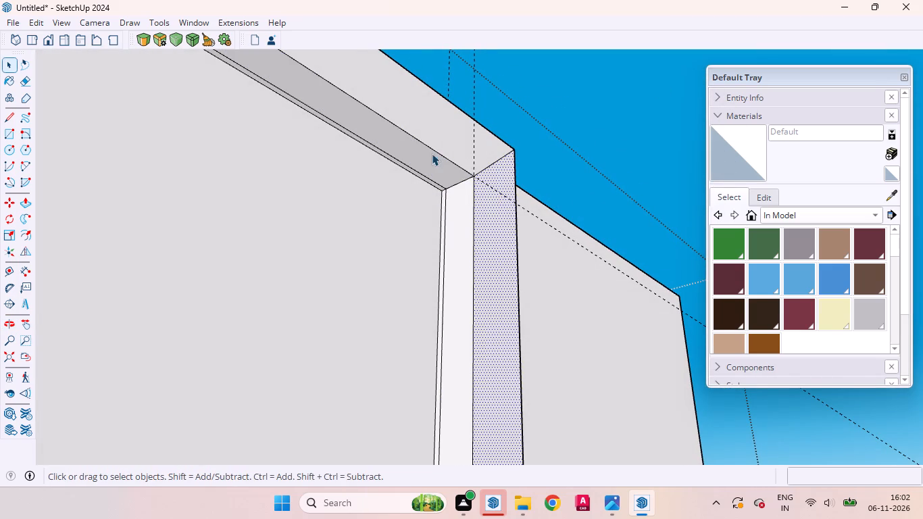
left_click(432, 151)
left_click(454, 132)
middle_click_drag(497, 176, 380, 198)
scroll(512, 181, "down", 7)
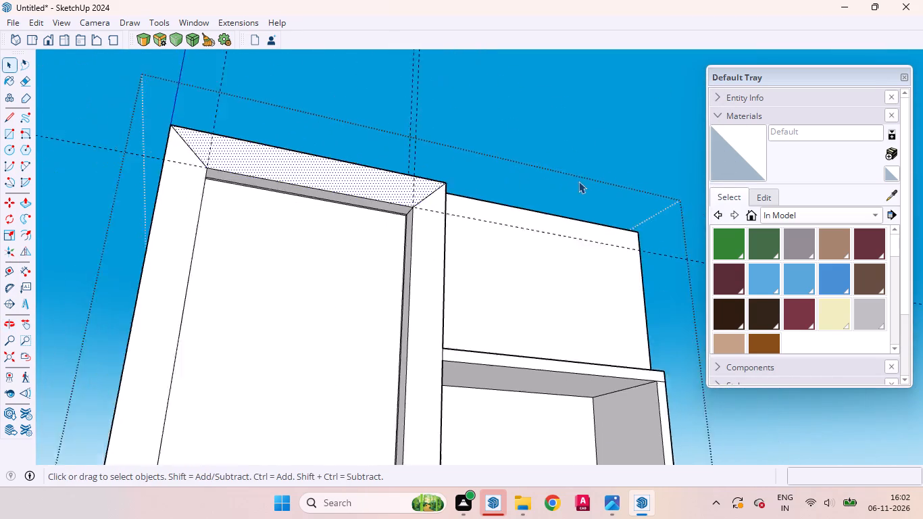
scroll(578, 181, "down", 2)
middle_click_drag(434, 201, 434, 301)
left_click(299, 237)
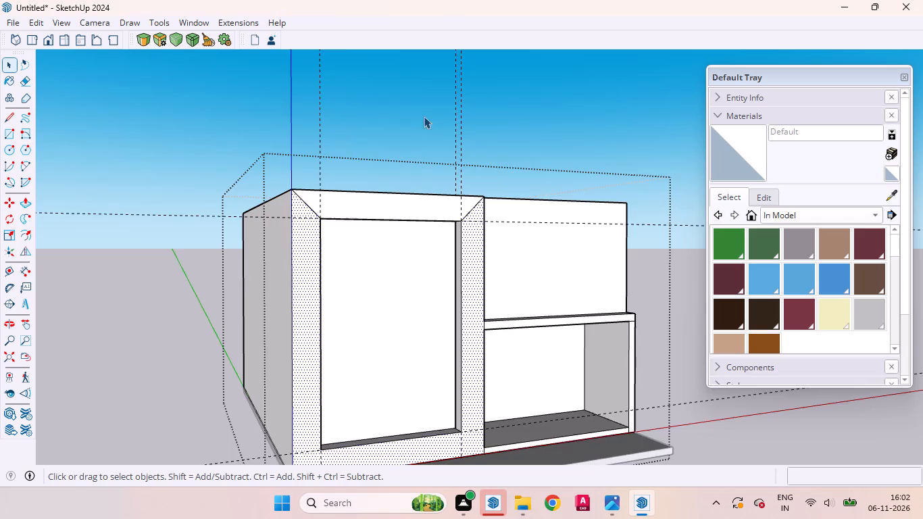
scroll(429, 107, "down", 5)
scroll(473, 338, "up", 9)
middle_click_drag(446, 325, 437, 390)
scroll(493, 335, "down", 2)
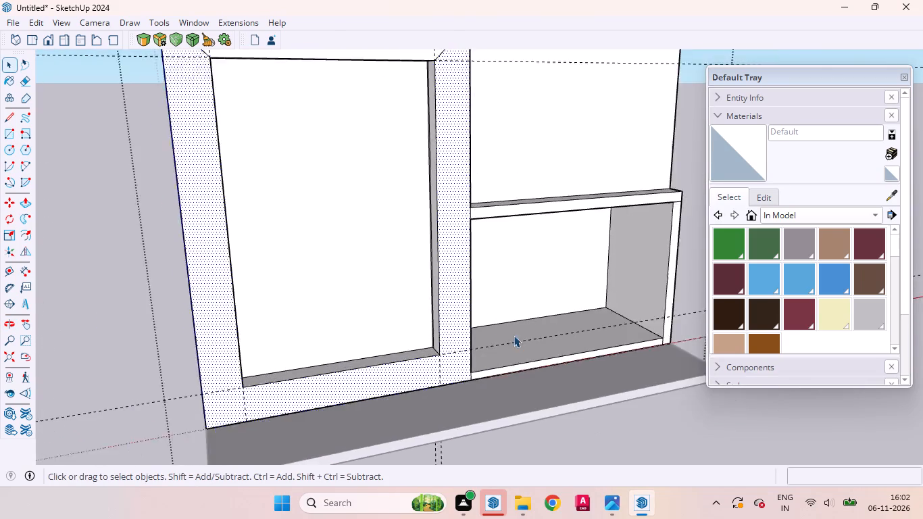
scroll(514, 335, "down", 7)
middle_click_drag(464, 326, 626, 304)
scroll(563, 201, "up", 11)
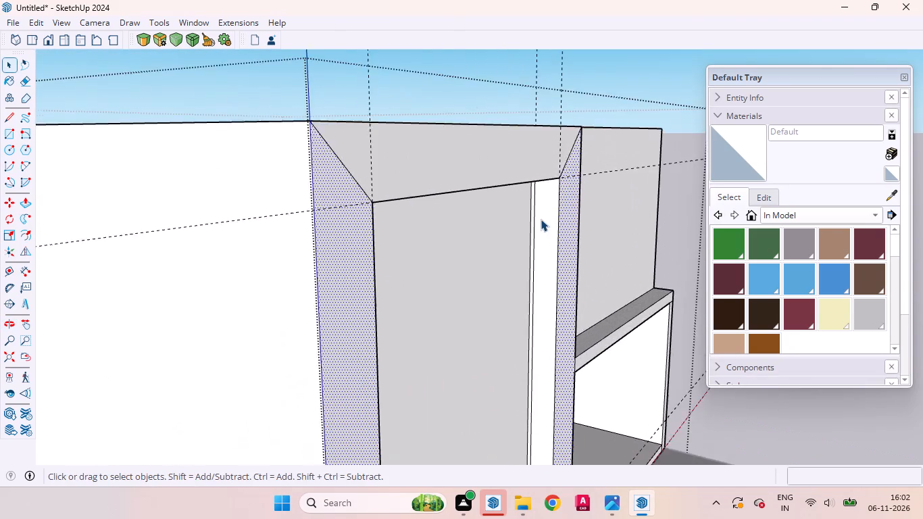
middle_click_drag(541, 222, 569, 141)
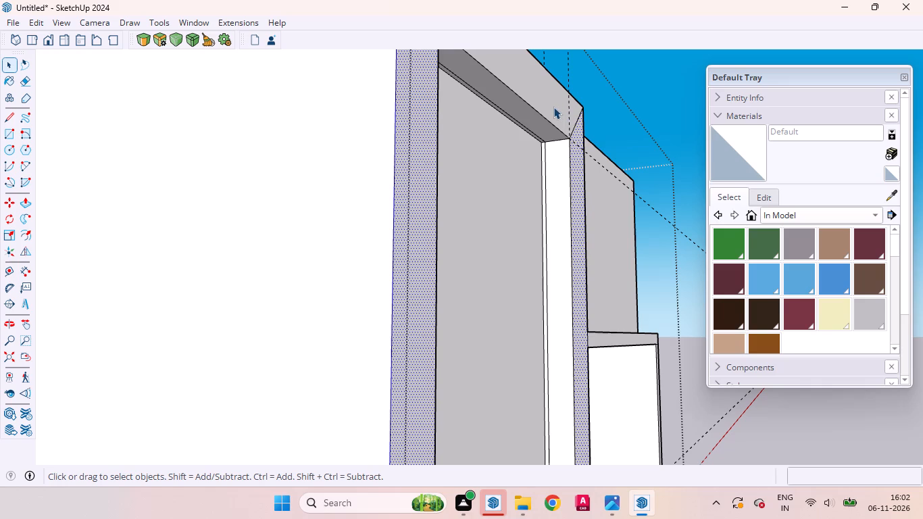
middle_click_drag(500, 155, 397, 195)
scroll(457, 185, "down", 5)
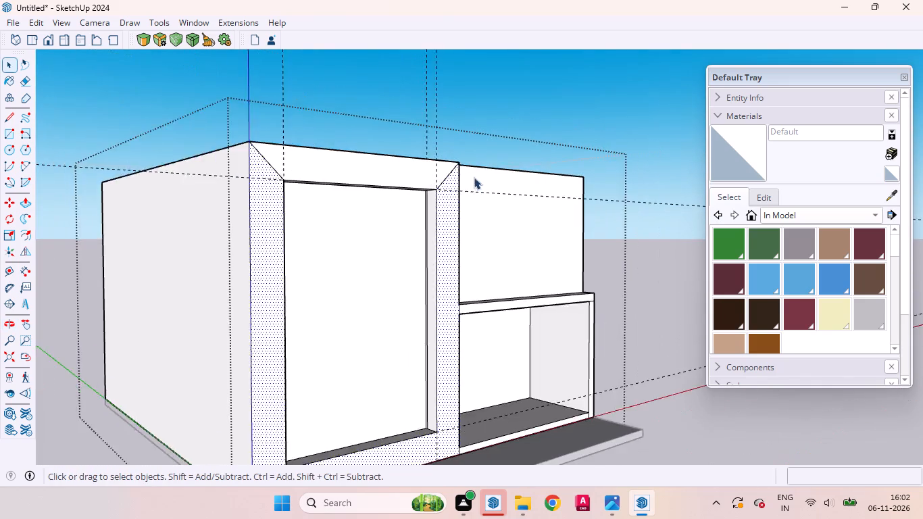
Erase the short stray edge on the roof behind the left frame's top band, near the right corner joint.
scroll(474, 177, "down", 3)
middle_click_drag(450, 199, 426, 322)
left_click(366, 275)
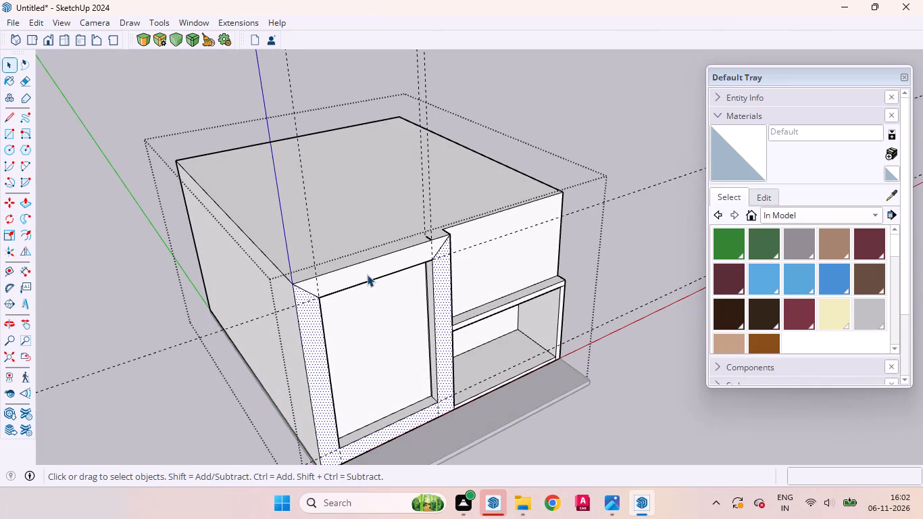
scroll(432, 220, "up", 14)
left_click(405, 280)
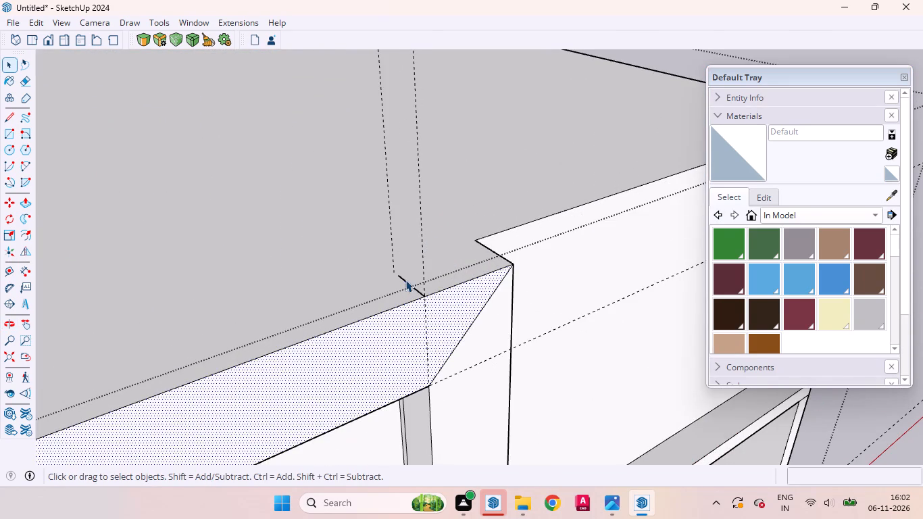
right_click(406, 282)
left_click(418, 67)
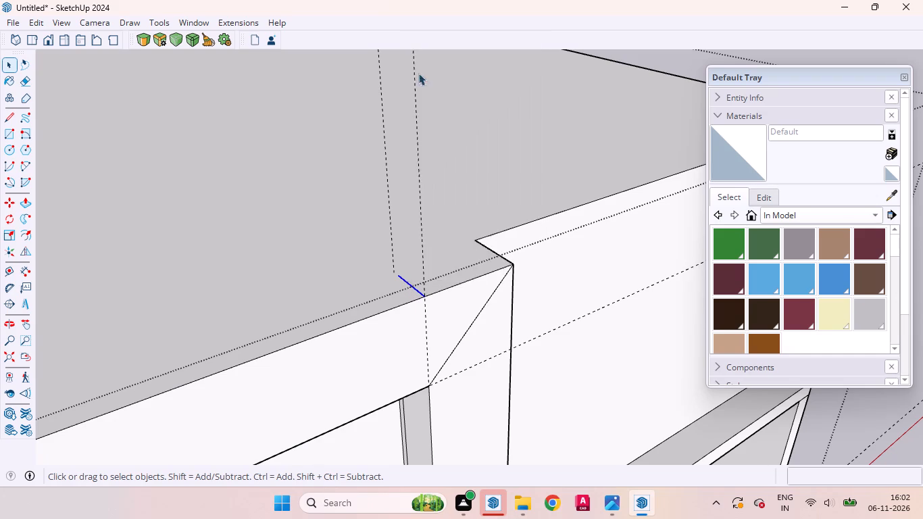
Examine the left recess's upper left corner, its inner side face and the frame's corner diagonals from below, above and the front.
scroll(456, 202, "down", 17)
middle_click_drag(475, 224, 329, 89)
scroll(319, 98, "up", 2)
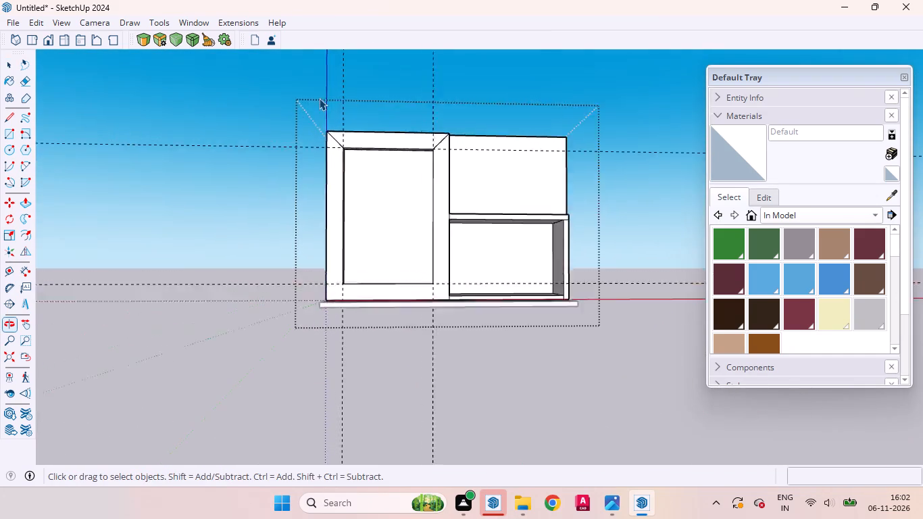
scroll(319, 98, "up", 9)
middle_click_drag(354, 182, 234, 125)
scroll(503, 212, "down", 9)
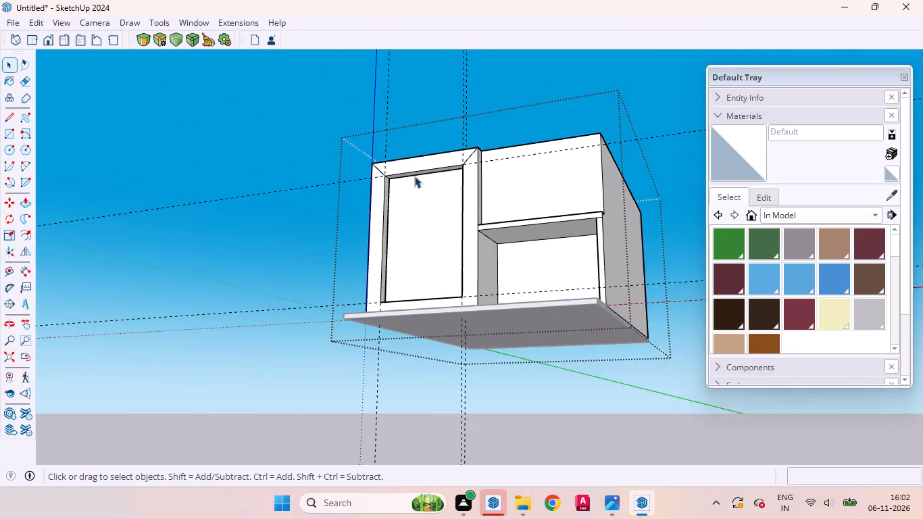
scroll(414, 176, "up", 6)
middle_click_drag(376, 185, 297, 141)
scroll(296, 153, "up", 9)
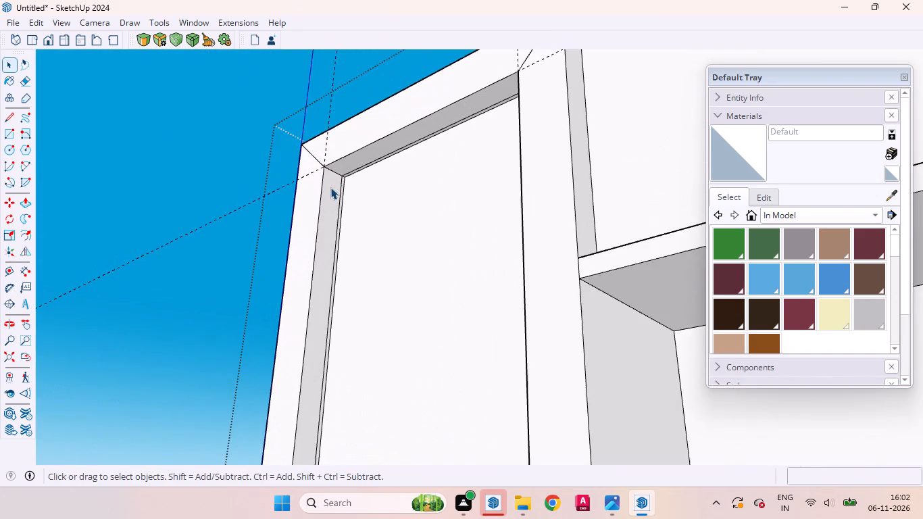
left_click(328, 187)
scroll(328, 189, "up", 4)
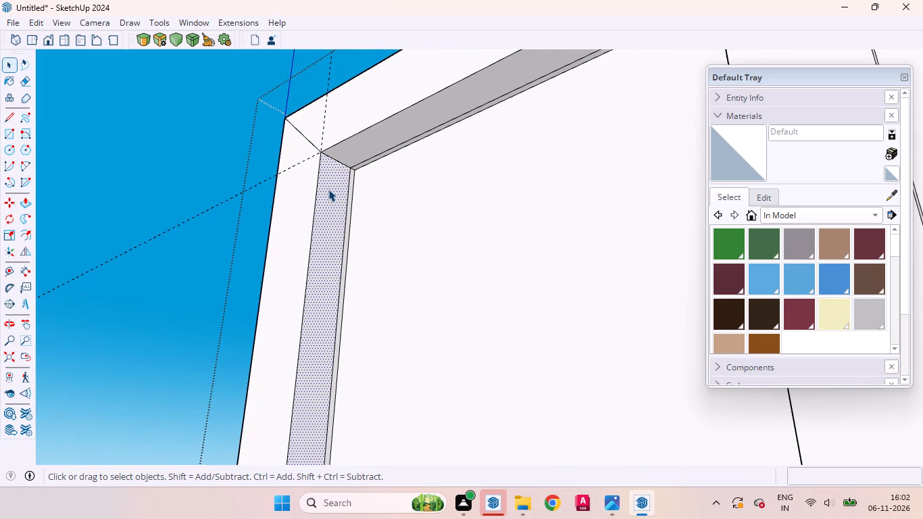
middle_click_drag(270, 220, 315, 226)
scroll(276, 224, "down", 1)
scroll(278, 225, "up", 1)
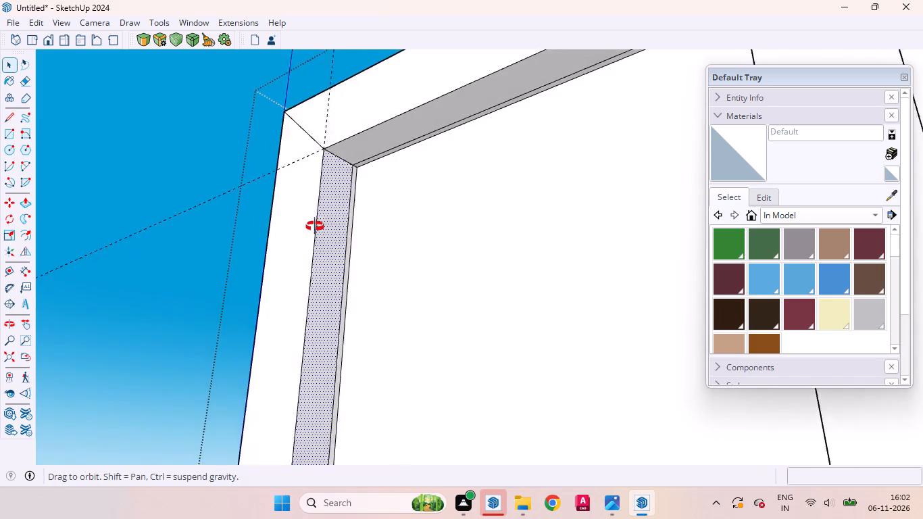
middle_click_drag(315, 226, 168, 251)
scroll(267, 217, "up", 4)
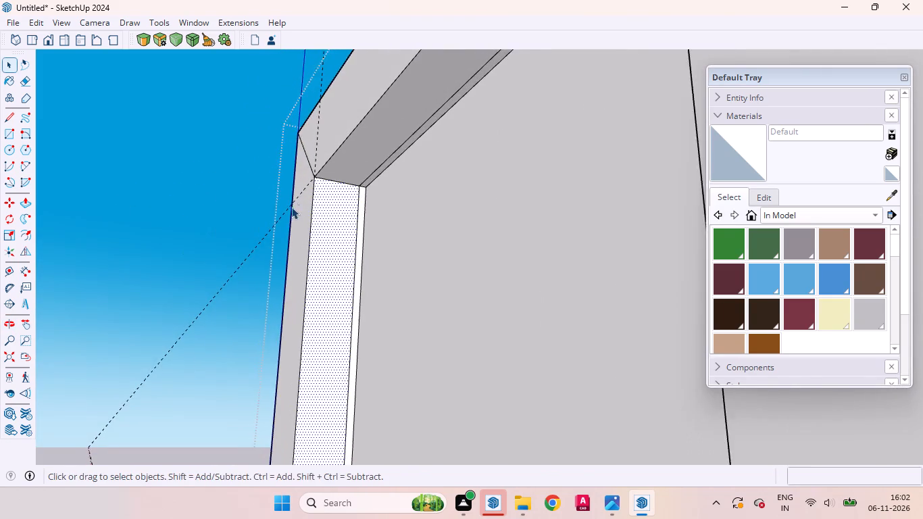
scroll(342, 204, "up", 1)
middle_click_drag(342, 207, 534, 253)
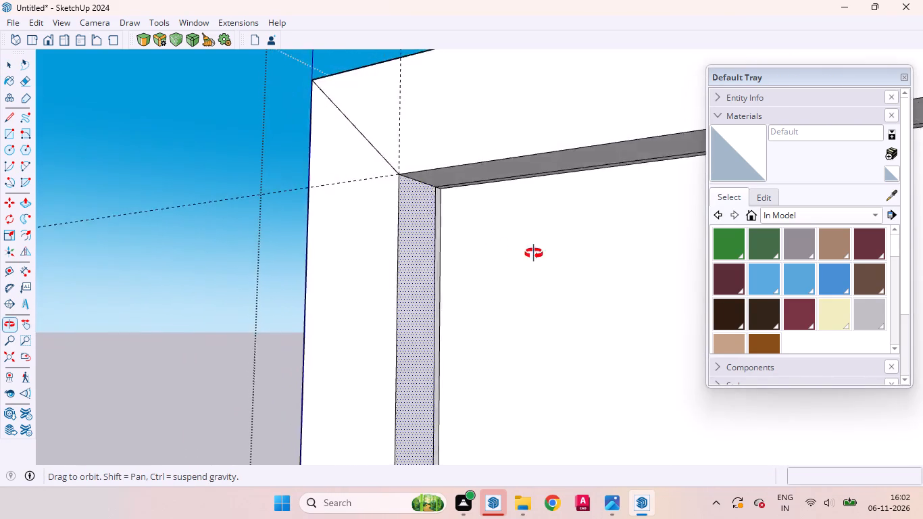
middle_click_drag(534, 253, 780, 470)
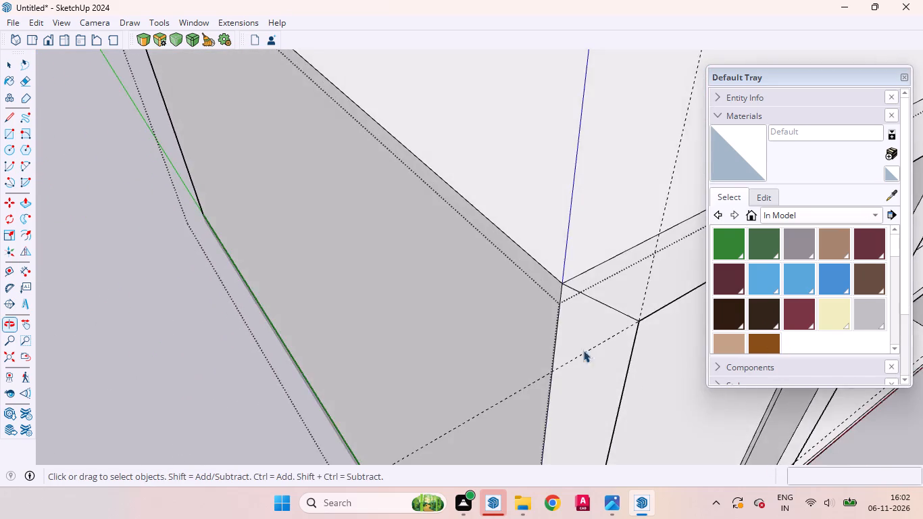
scroll(491, 290, "down", 13)
scroll(373, 218, "up", 1)
scroll(371, 220, "down", 1)
scroll(487, 223, "up", 9)
scroll(430, 226, "down", 3)
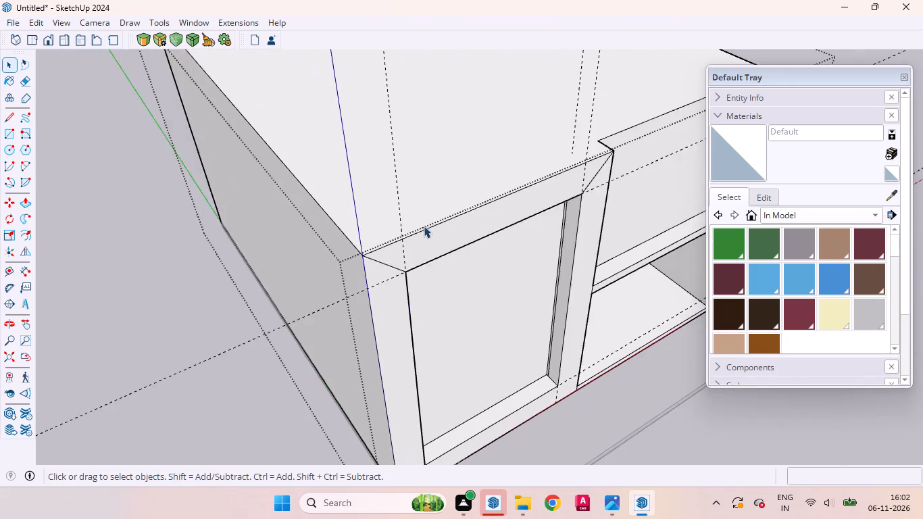
scroll(424, 226, "down", 4)
scroll(405, 225, "up", 1)
scroll(405, 225, "down", 2)
middle_click_drag(501, 216, 464, 133)
scroll(433, 188, "up", 4)
scroll(430, 193, "down", 13)
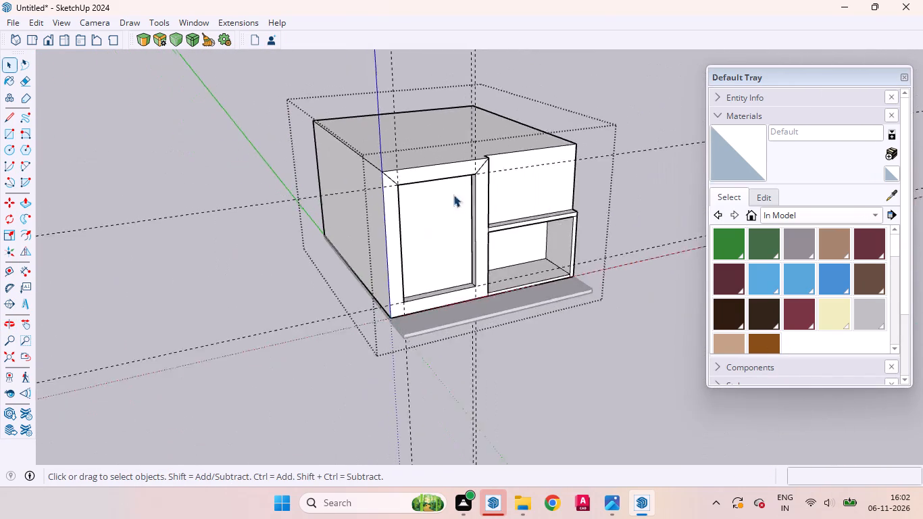
scroll(453, 195, "down", 2)
scroll(458, 182, "up", 15)
Push/Pull the left recess's top inner face 2' upward to the roof level.
middle_click_drag(420, 211, 453, 82)
scroll(455, 79, "up", 5)
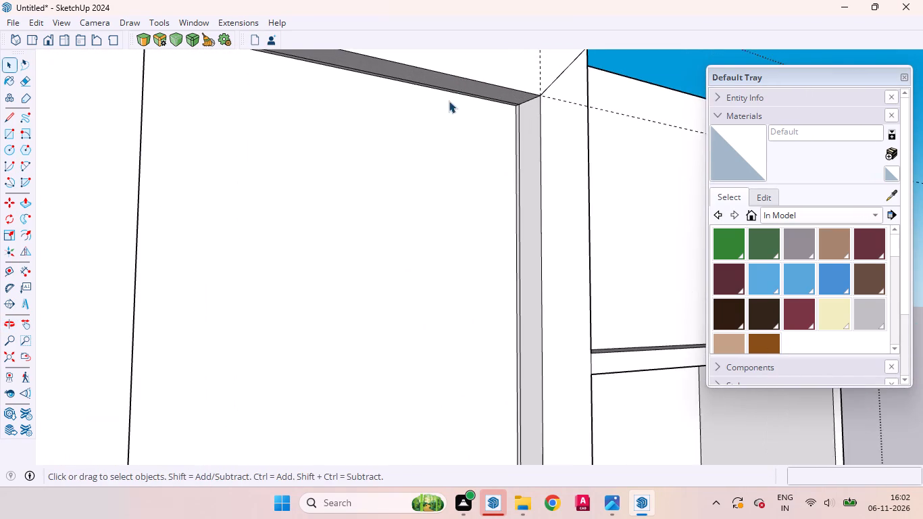
left_click(459, 84)
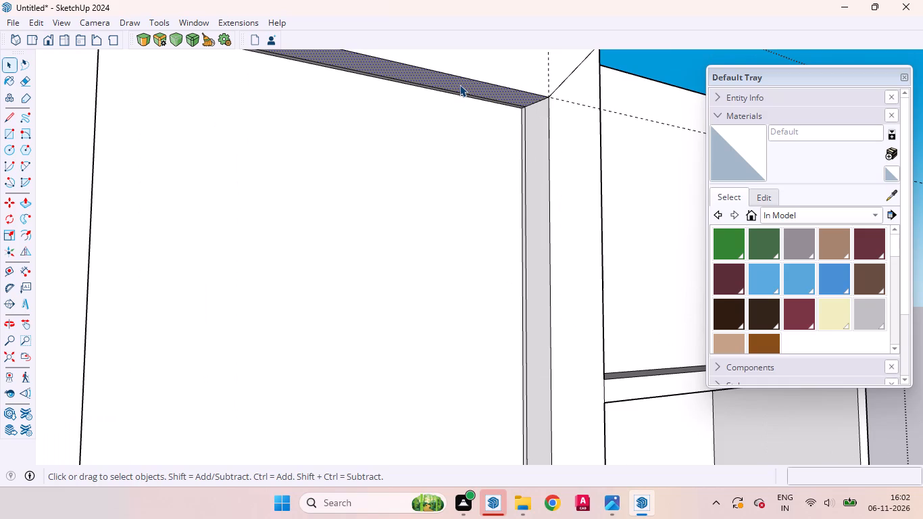
key("p")
left_click_drag(459, 84, 489, 8)
Draw a diagonal across the top of the left frame's right post, from its inner rear corner to its outer front corner.
middle_click_drag(541, 140, 599, 176)
scroll(592, 206, "up", 4)
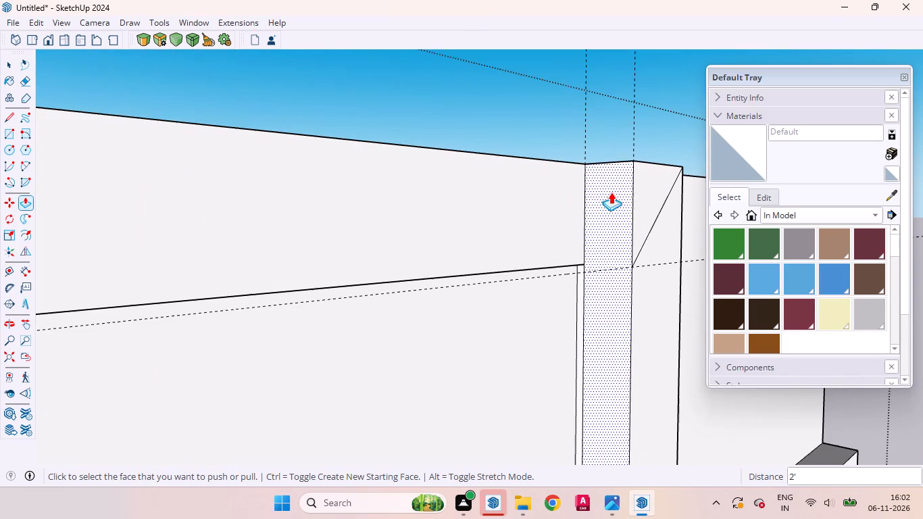
middle_click_drag(601, 192, 607, 225)
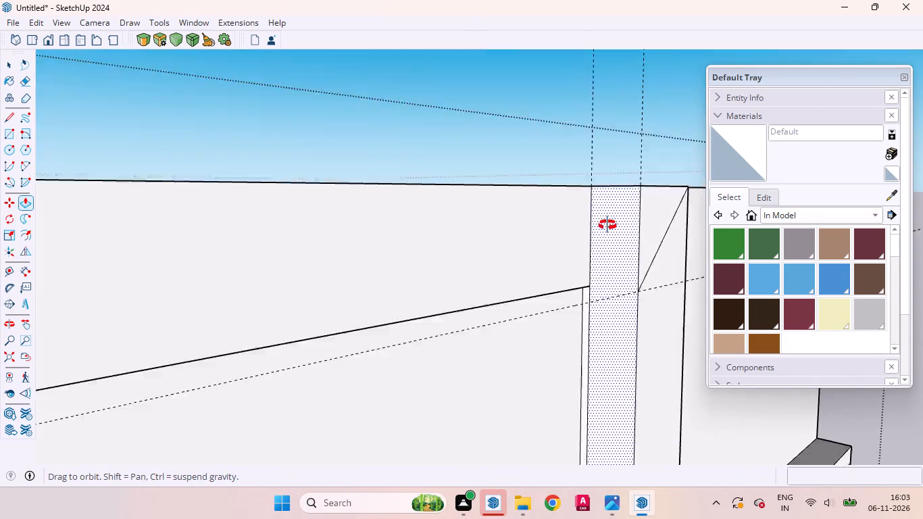
middle_click_drag(607, 225, 614, 261)
scroll(559, 225, "down", 8)
middle_click_drag(589, 257, 619, 323)
scroll(619, 323, "up", 1)
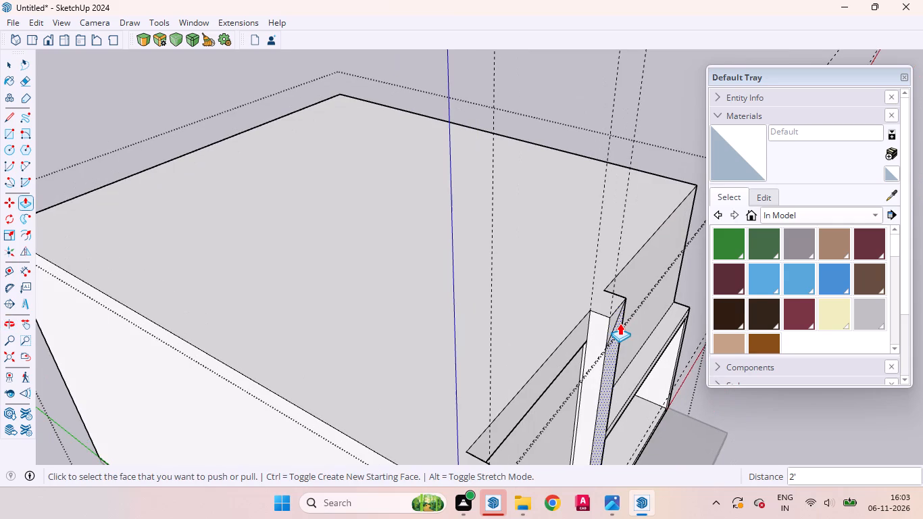
key("space")
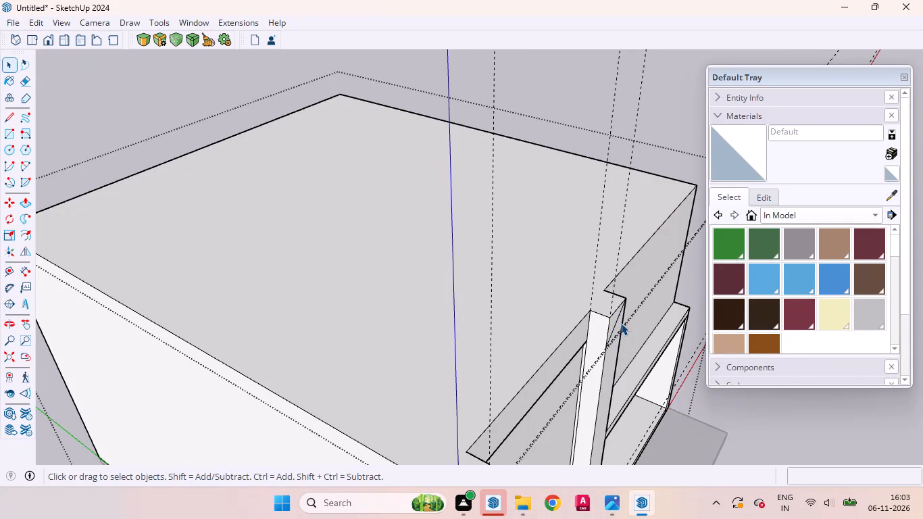
key("l")
scroll(609, 314, "up", 3)
scroll(609, 314, "down", 1)
scroll(609, 314, "up", 2)
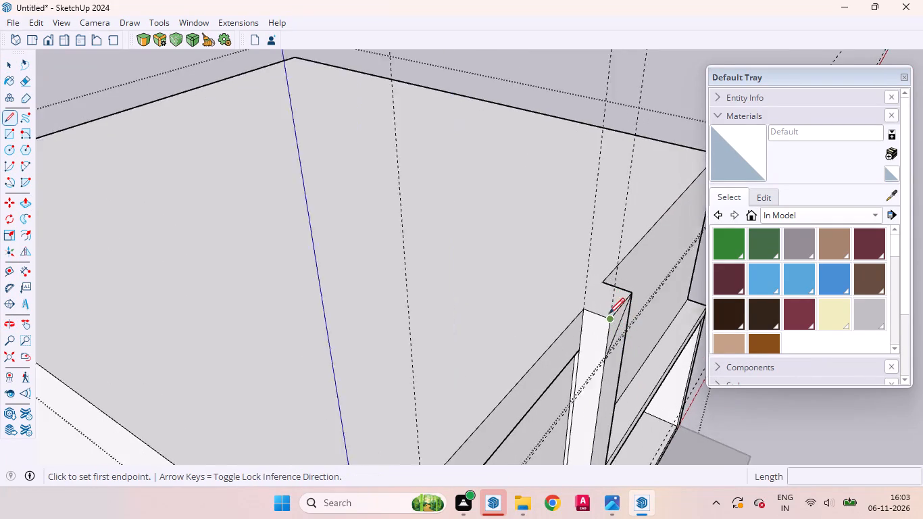
scroll(609, 314, "up", 4)
left_click(578, 307)
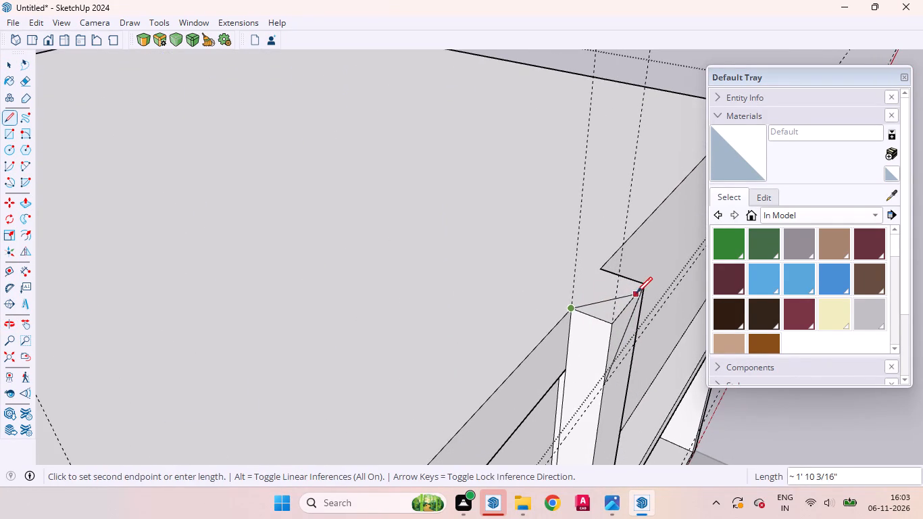
left_click(641, 291)
key("space")
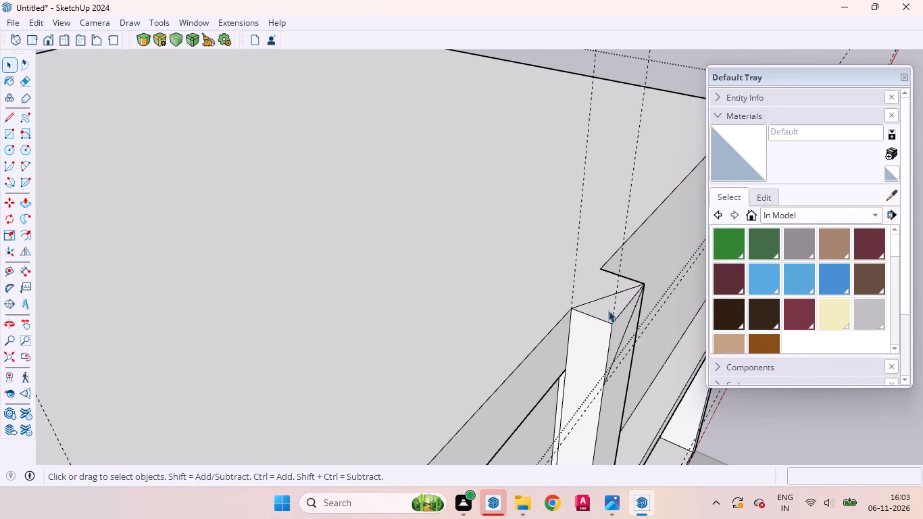
Erase the corner-joint diagonal on the front face of the left frame's right post.
left_click(608, 310)
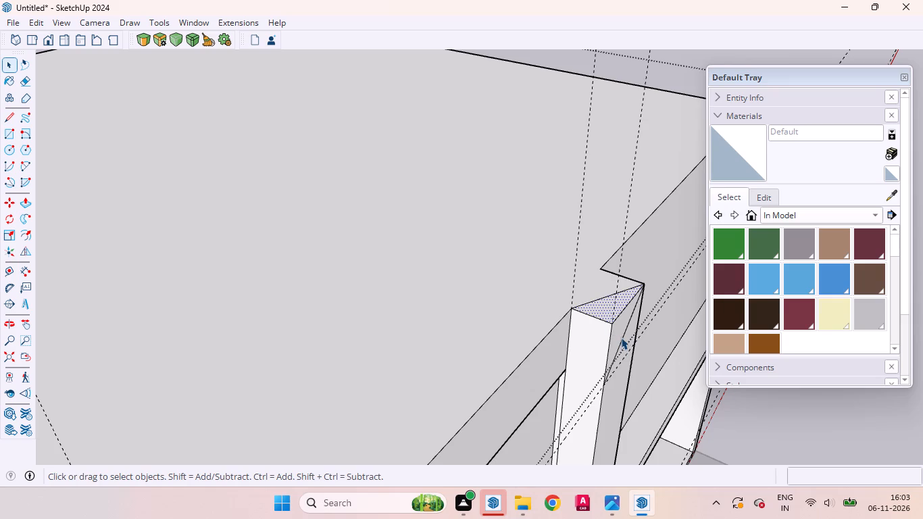
left_click(621, 337)
right_click(622, 337)
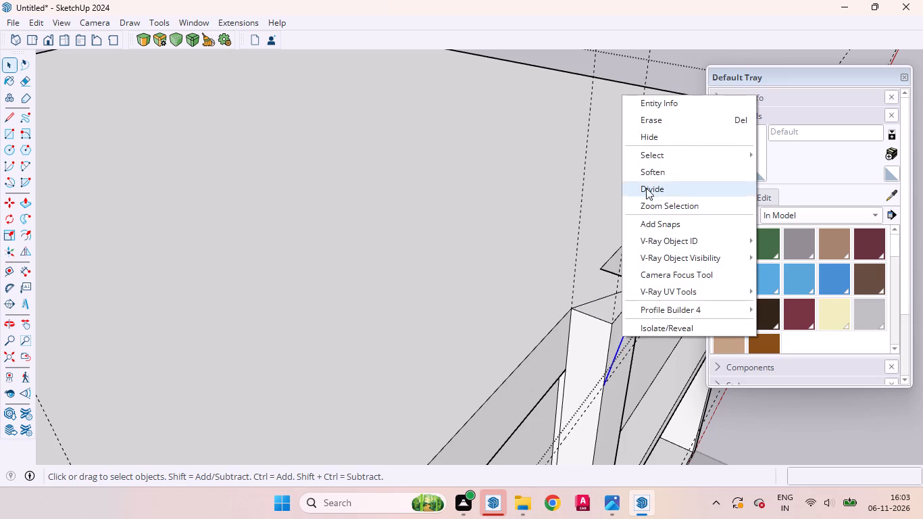
left_click(647, 120)
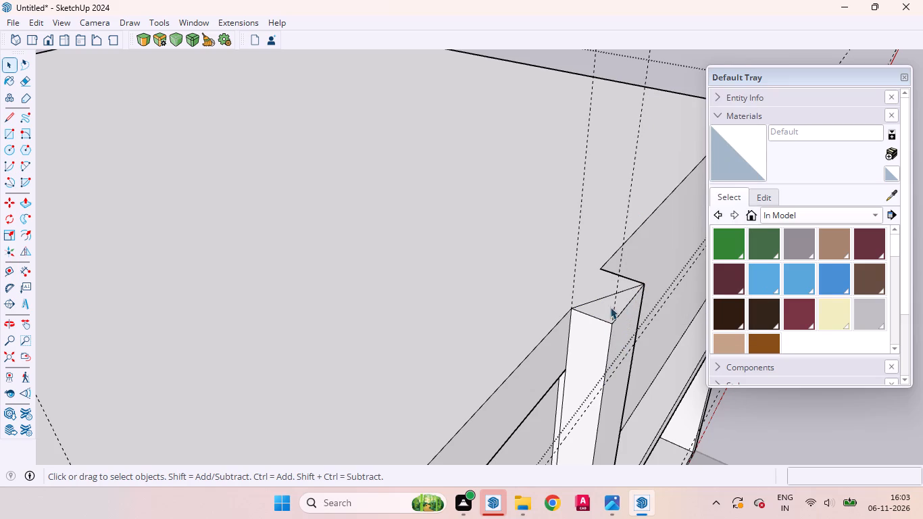
Push/Pull the triangular face on top of the left frame's right post 18' 8" down to the sill.
left_click(605, 305)
key("p")
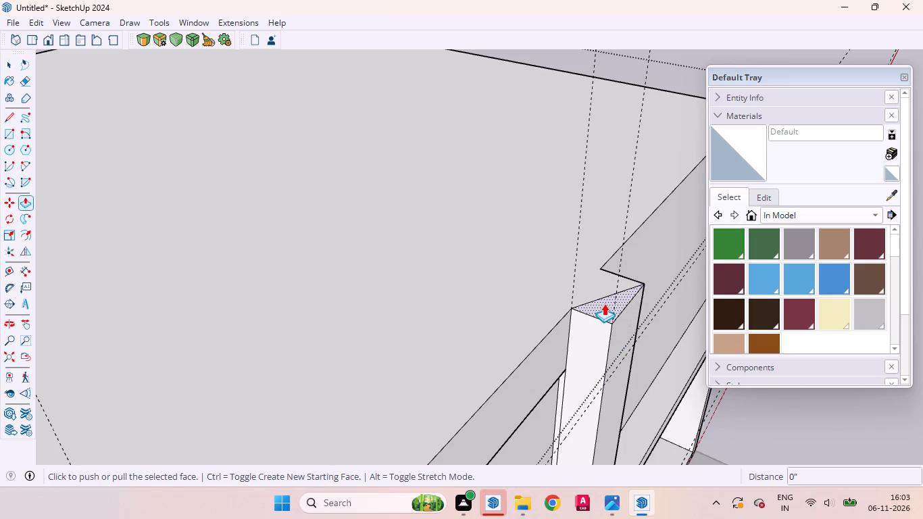
left_click(604, 303)
scroll(595, 314, "down", 6)
scroll(582, 277, "up", 1)
scroll(582, 277, "down", 9)
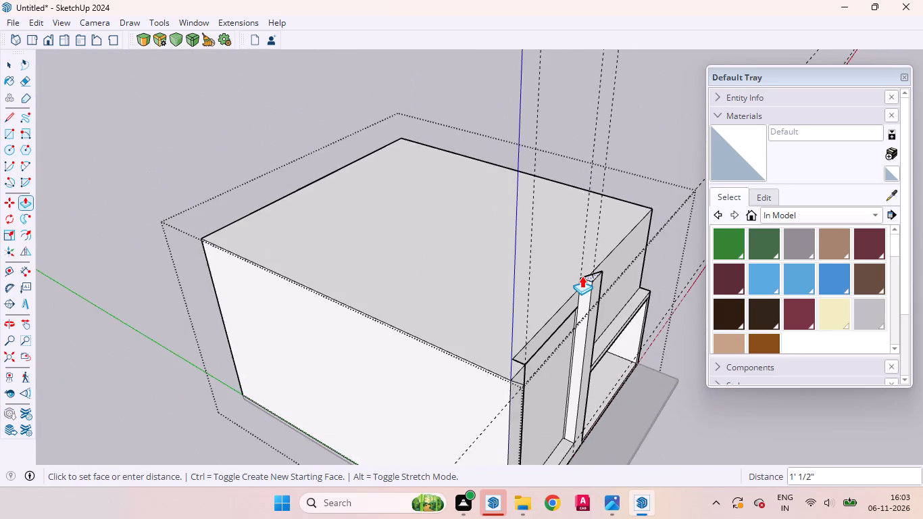
scroll(582, 276, "down", 6)
scroll(589, 374, "up", 12)
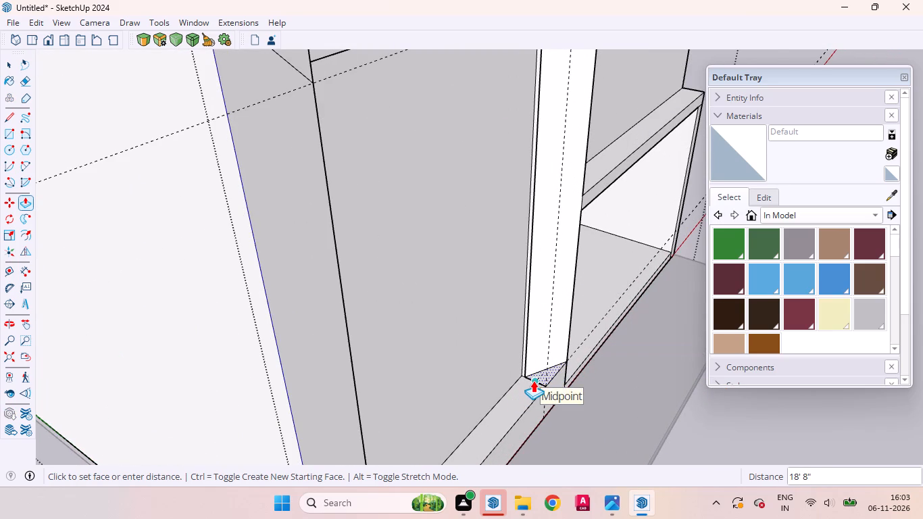
left_click(533, 380)
key("space")
Place a vertical guide along the inner rear edge of the left frame's left post.
scroll(544, 401, "down", 2)
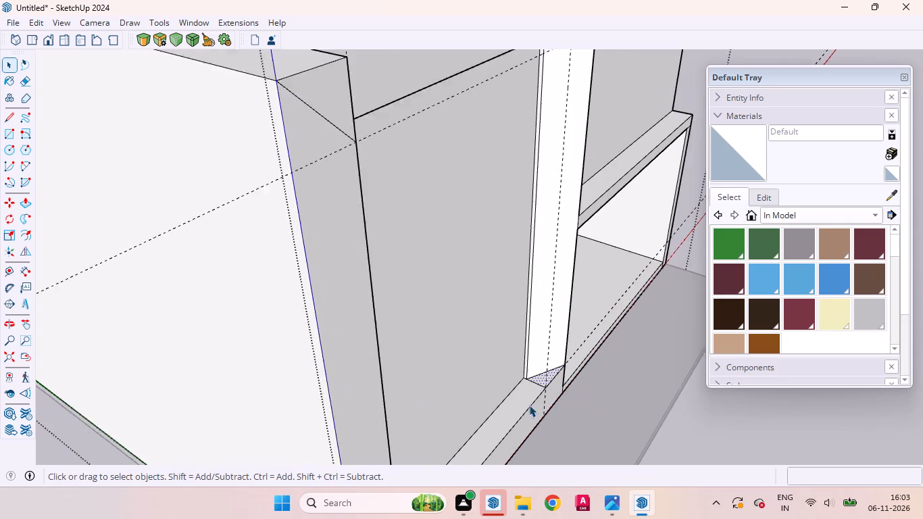
scroll(529, 405, "down", 8)
middle_click_drag(505, 328, 306, 410)
scroll(497, 234, "down", 5)
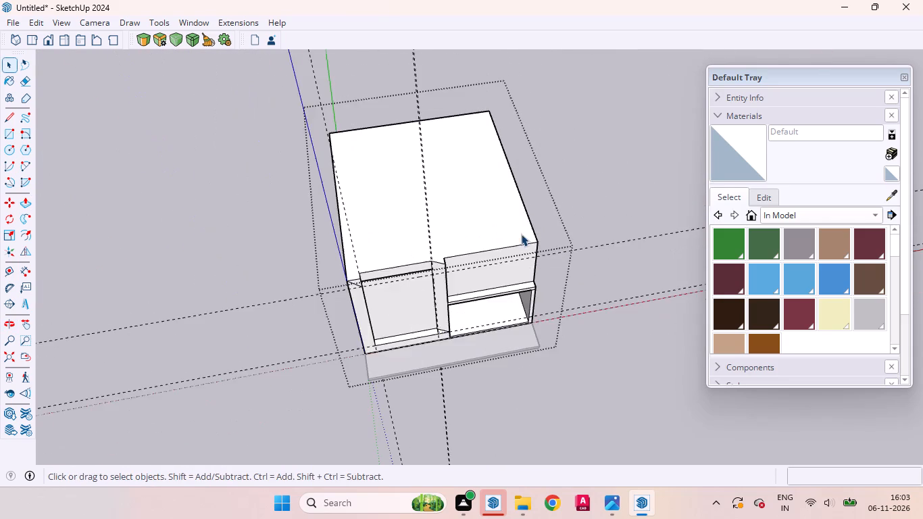
scroll(382, 257, "up", 10)
middle_click_drag(346, 291, 161, 273)
scroll(247, 180, "up", 7)
scroll(325, 220, "down", 1)
scroll(325, 220, "up", 3)
middle_click_drag(337, 280, 326, 222)
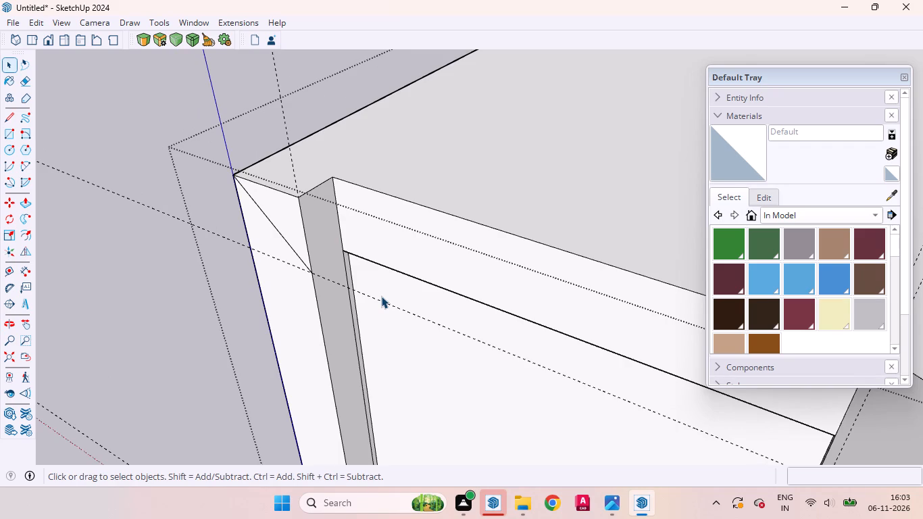
key("t")
scroll(307, 222, "up", 9)
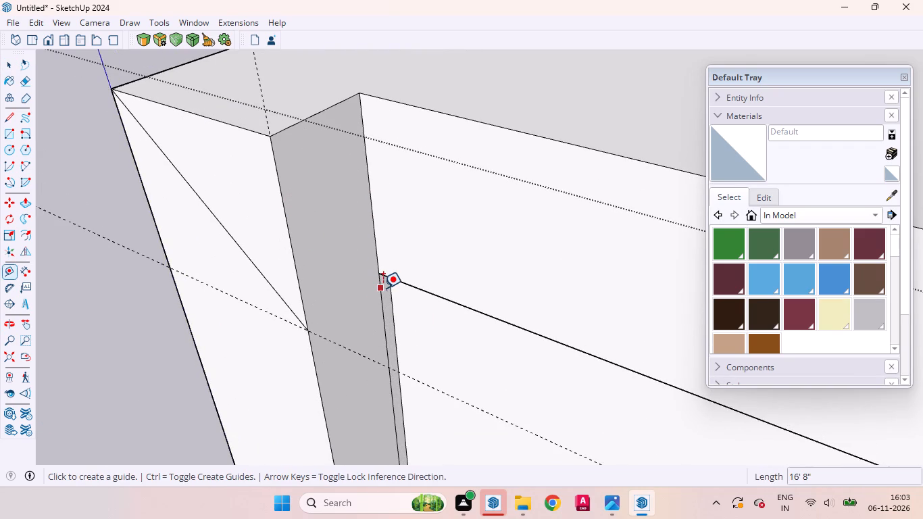
left_click(383, 288)
left_click(378, 233)
scroll(532, 325, "down", 9)
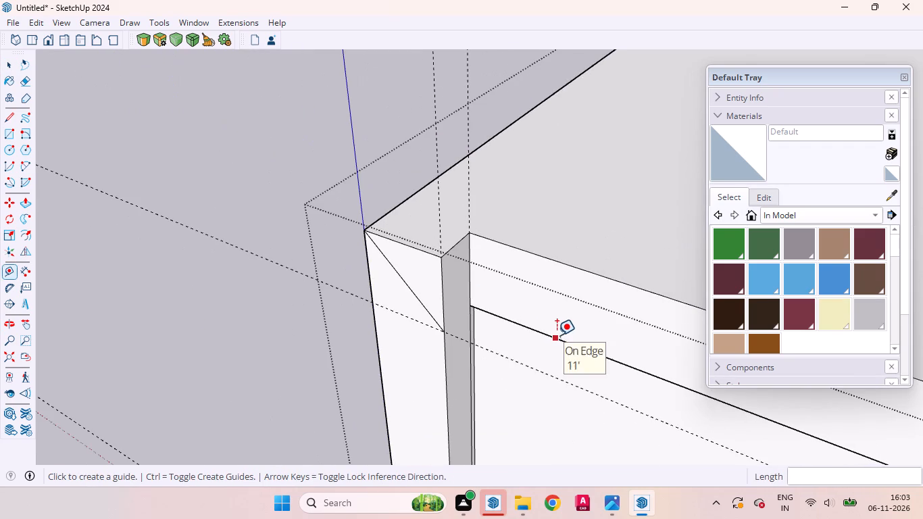
key("space")
Draw a diagonal across the top of the left frame's left post, from its inner rear corner to its outer front corner.
middle_click_drag(484, 264, 263, 336)
scroll(464, 193, "up", 4)
left_click(460, 226)
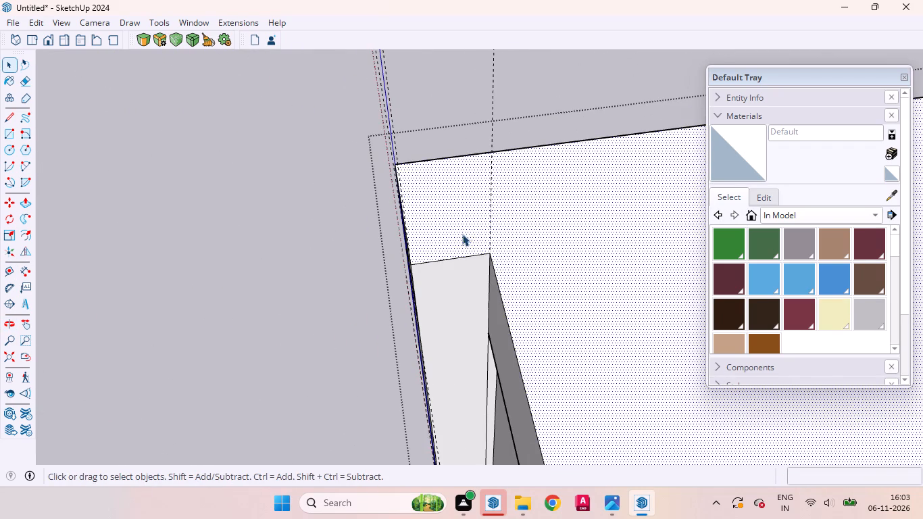
middle_click_drag(466, 267, 290, 303)
key("l")
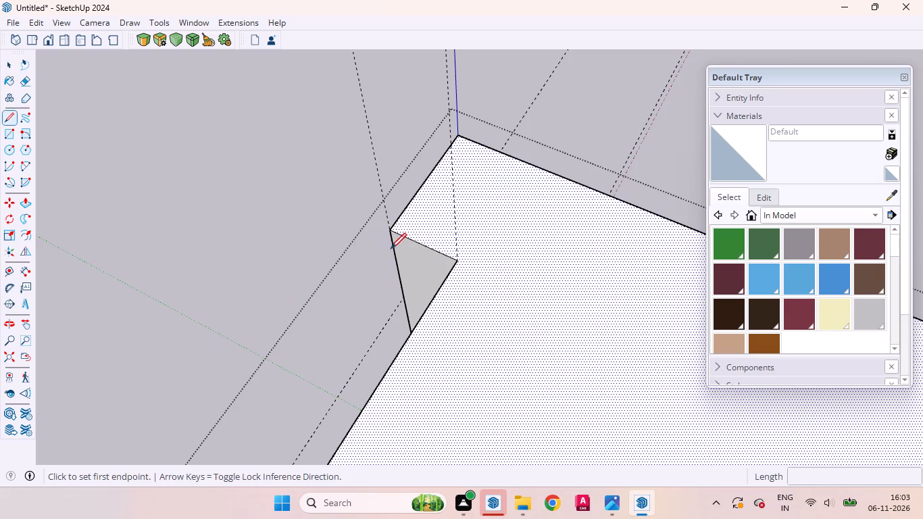
scroll(391, 249, "up", 4)
left_click(493, 268)
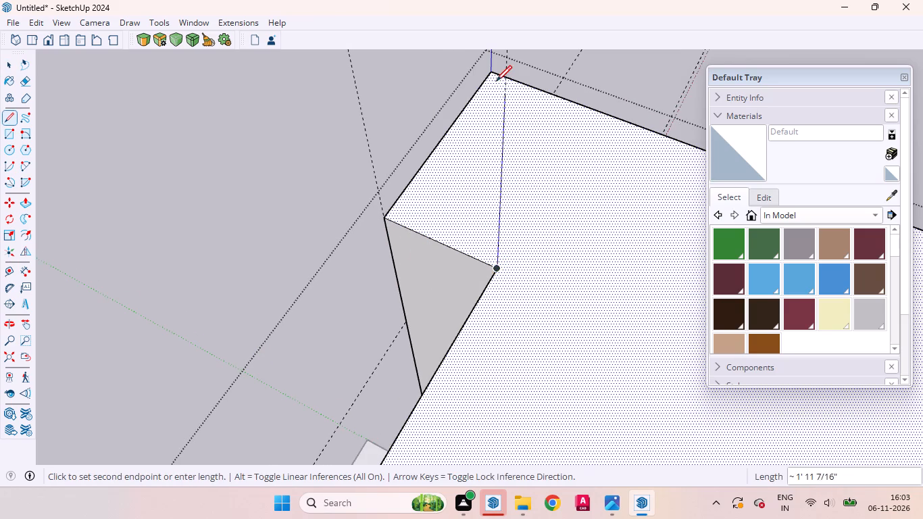
left_click(493, 70)
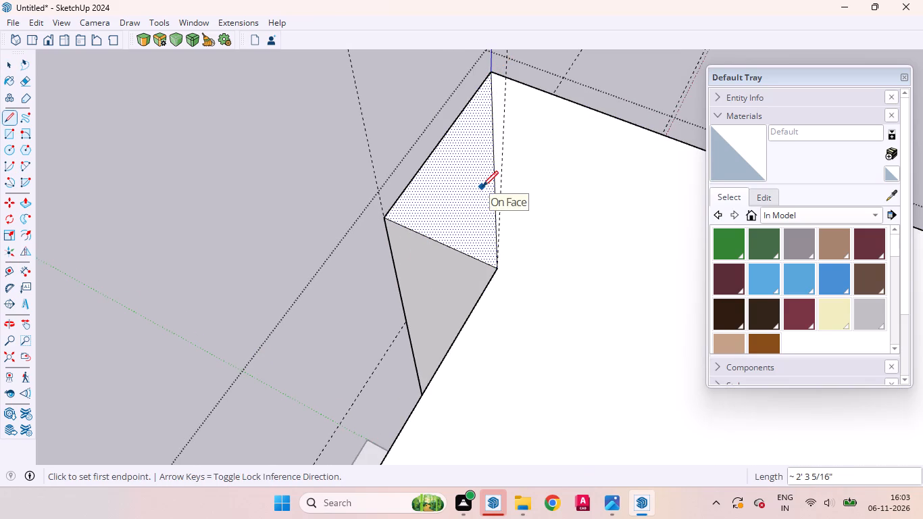
key("space")
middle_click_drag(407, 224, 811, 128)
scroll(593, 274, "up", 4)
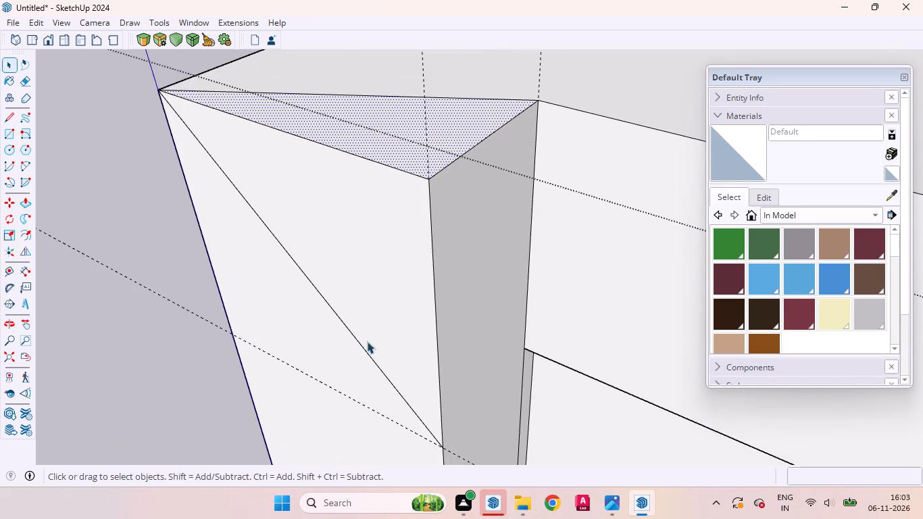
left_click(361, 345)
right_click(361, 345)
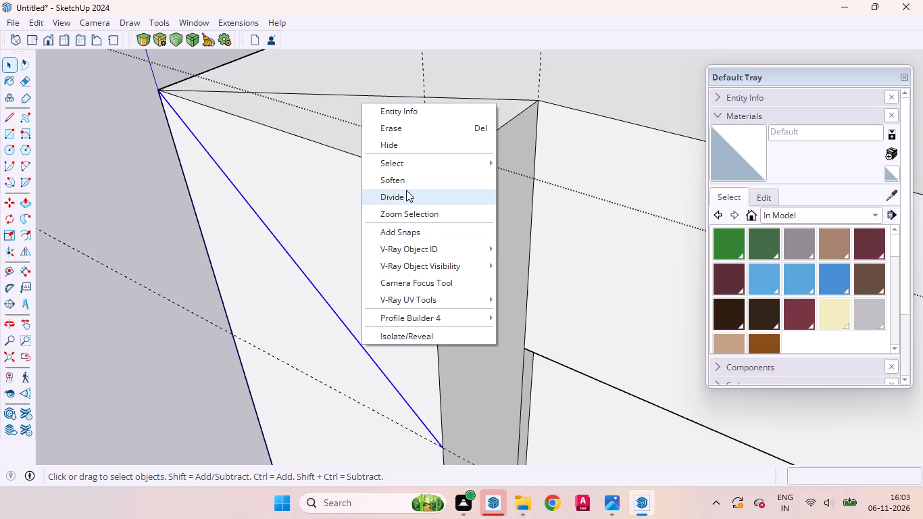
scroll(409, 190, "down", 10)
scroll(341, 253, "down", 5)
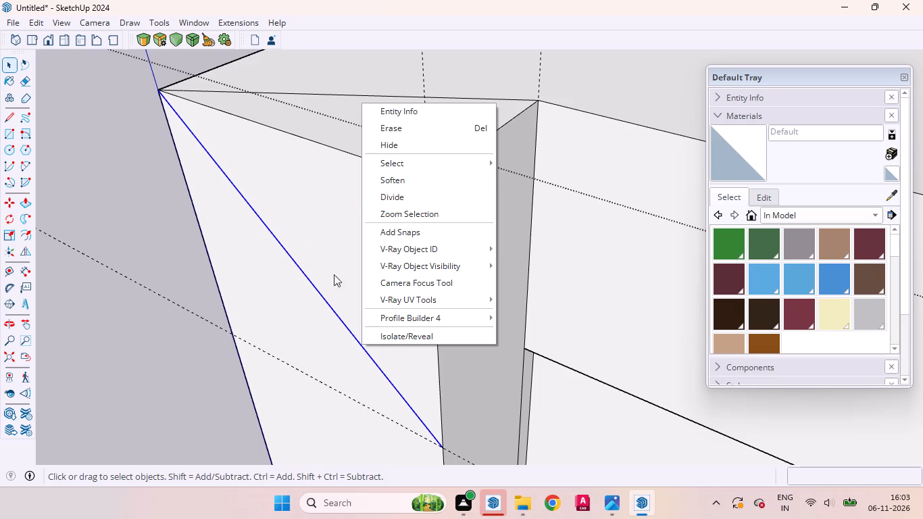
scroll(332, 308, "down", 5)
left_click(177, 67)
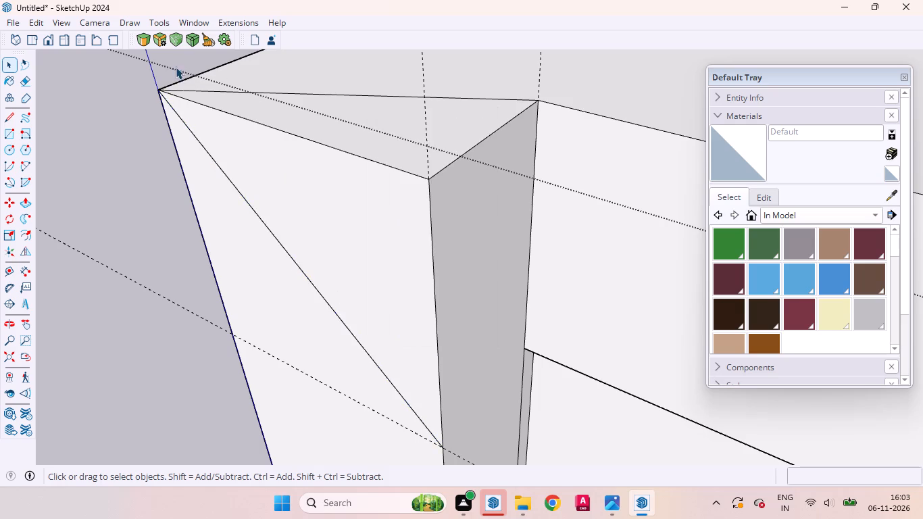
Erase the corner-joint diagonal on the front face of the left frame's left post.
scroll(228, 90, "down", 14)
middle_click_drag(382, 213, 499, 175)
scroll(421, 155, "down", 9)
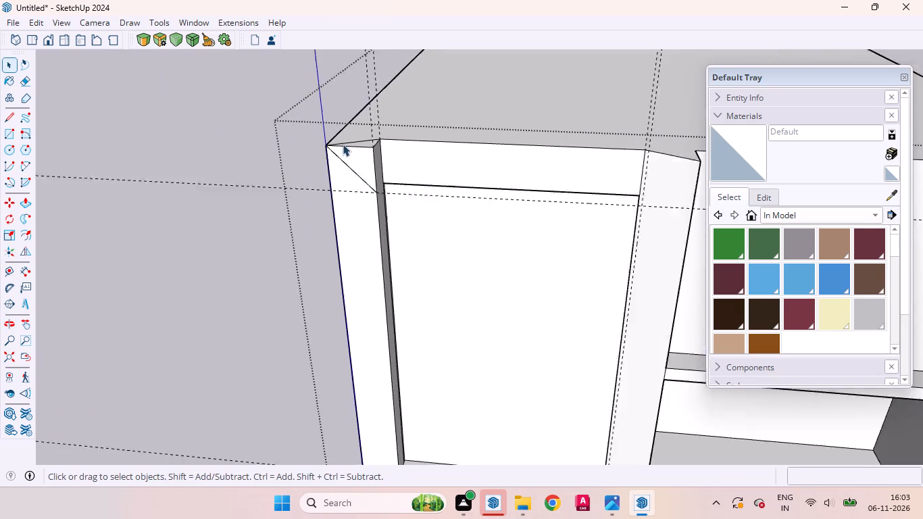
scroll(343, 144, "down", 8)
middle_click_drag(443, 185, 382, 196)
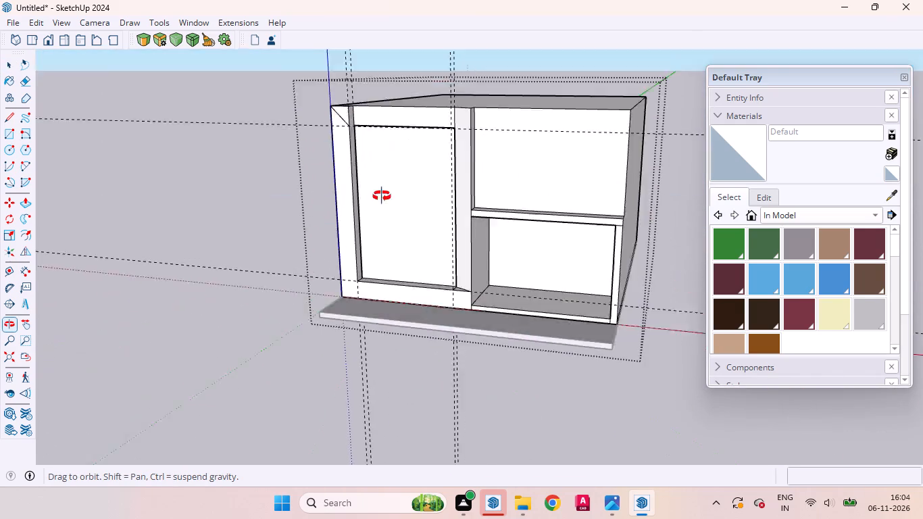
middle_click_drag(382, 196, 371, 264)
scroll(326, 218, "up", 9)
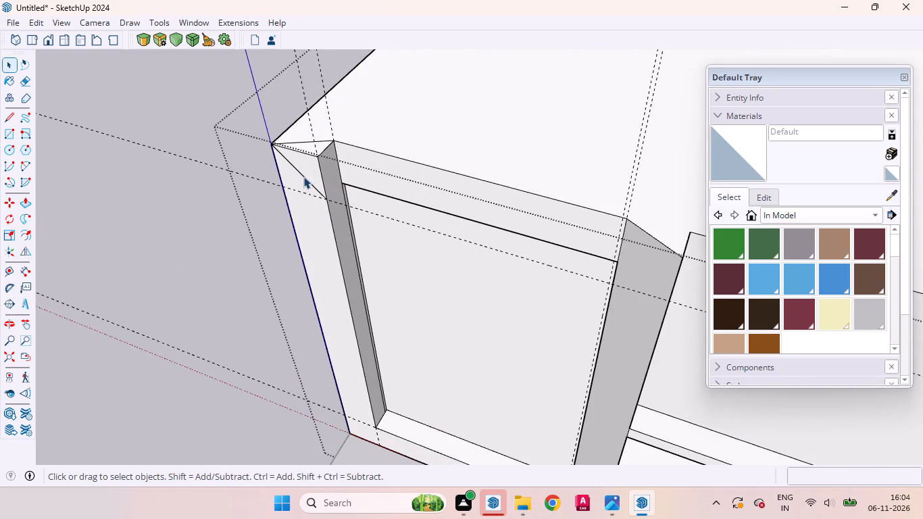
left_click(305, 176)
right_click(304, 176)
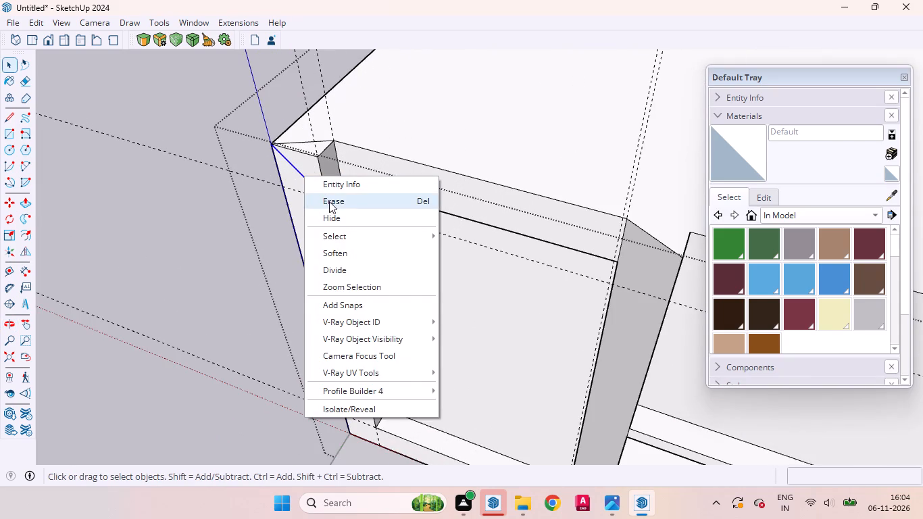
left_click(329, 201)
Push/Pull the triangular face on top of the left frame's left post down by the same 18' 8" distance.
scroll(314, 156, "up", 8)
left_click(313, 142)
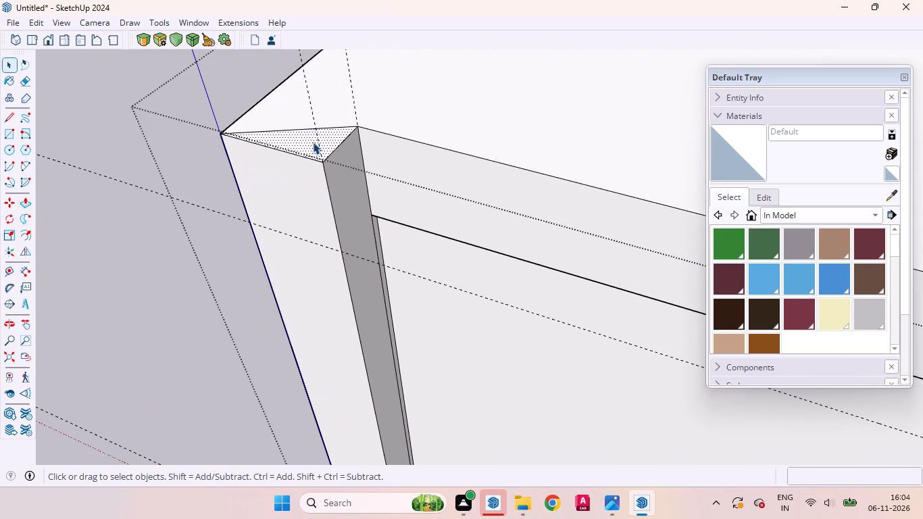
key("p")
double_click(313, 142)
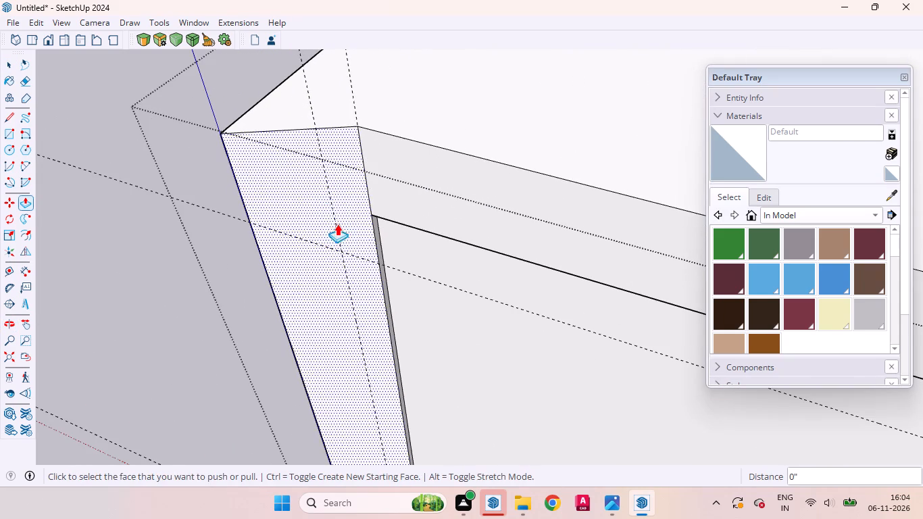
scroll(337, 224, "down", 16)
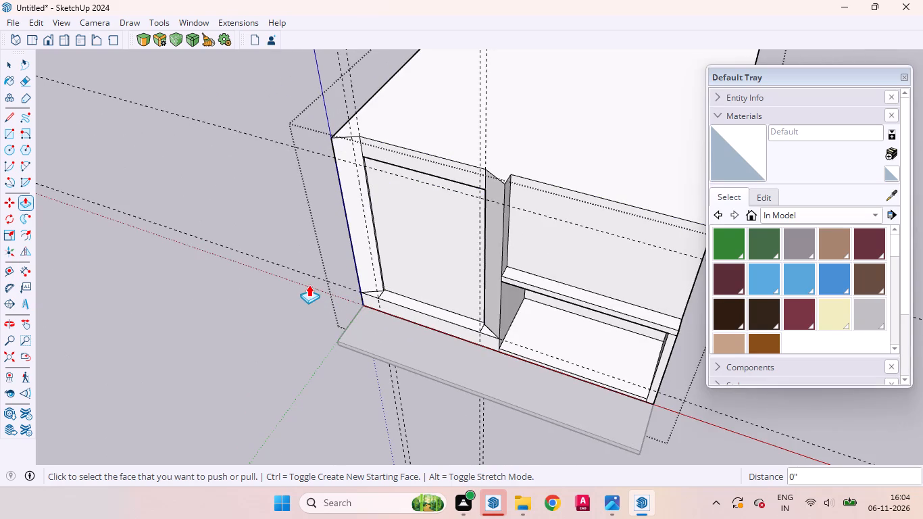
key("space")
Erase the two leftover short edges across the left frame's sill, beside the bases of the right and left posts.
scroll(293, 236, "up", 5)
middle_click_drag(307, 310, 335, 220)
scroll(351, 306, "down", 4)
scroll(592, 278, "up", 5)
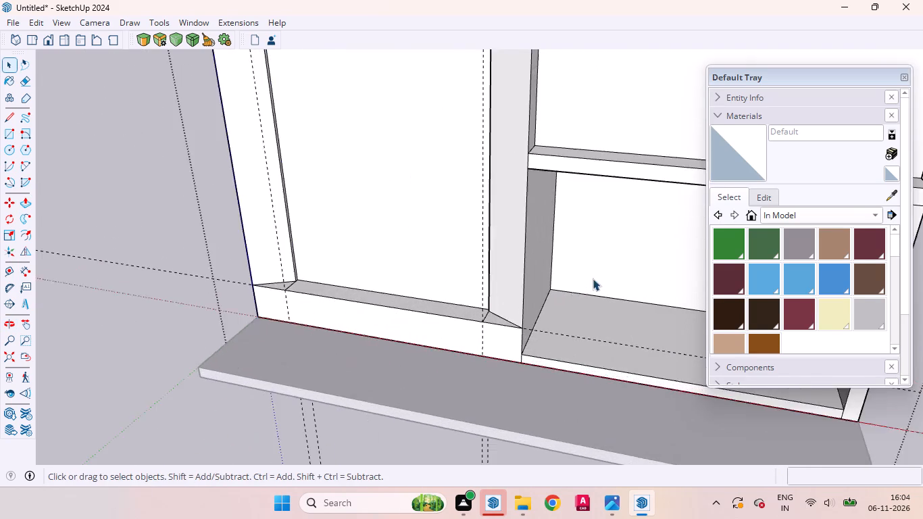
scroll(593, 278, "up", 10)
left_click(439, 340)
right_click(439, 340)
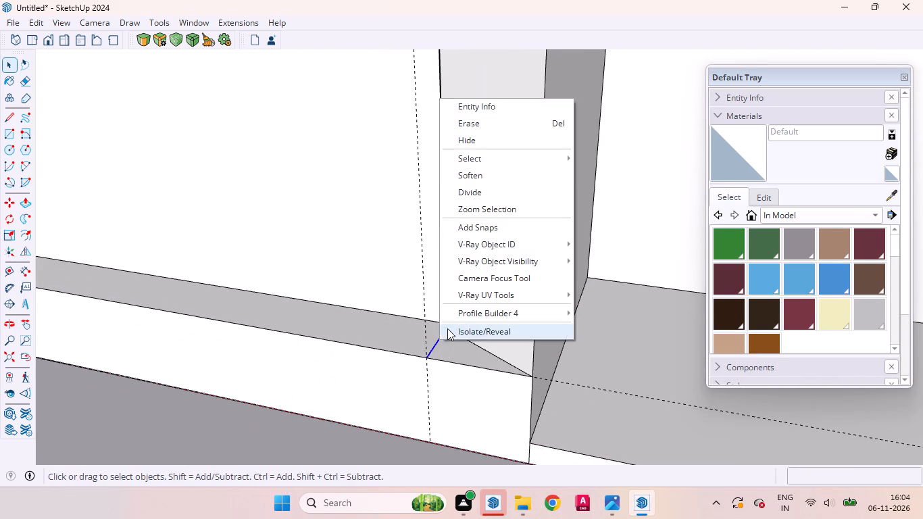
left_click(470, 126)
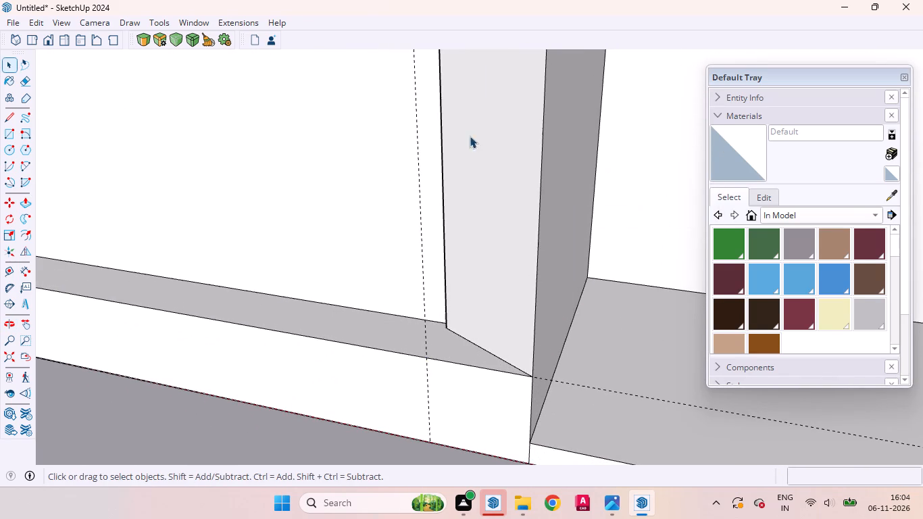
scroll(549, 326, "down", 16)
scroll(448, 360, "up", 15)
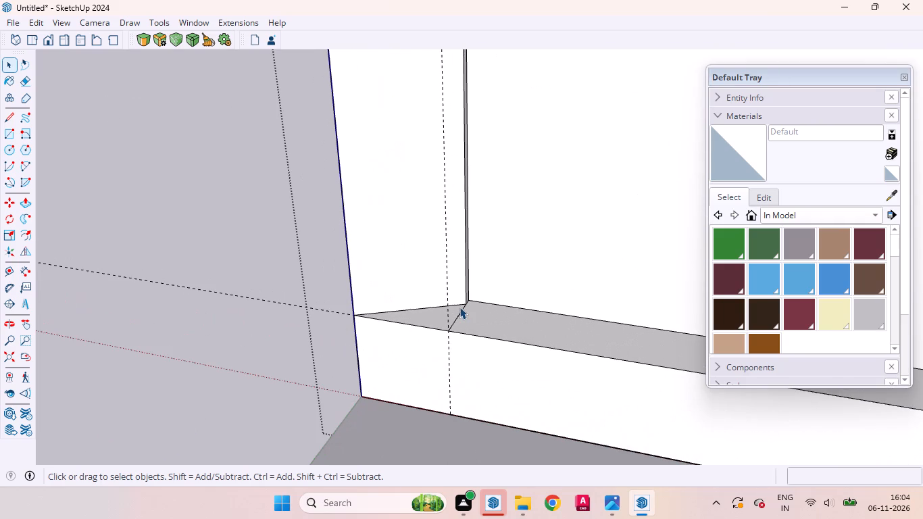
left_click(460, 312)
right_click(460, 312)
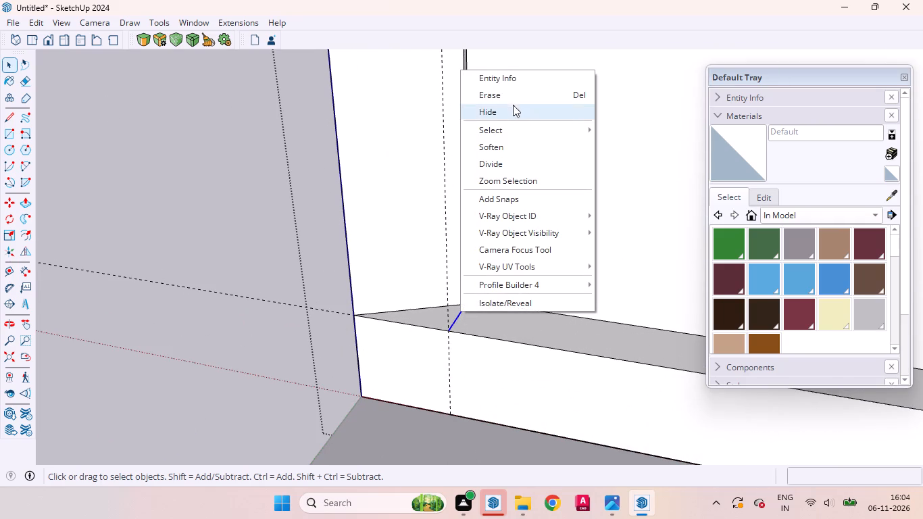
left_click(507, 97)
Examine the angled left frame's posts and the front outline of the roof face from the front and from above.
scroll(472, 291, "down", 18)
middle_click_drag(572, 223, 586, 237)
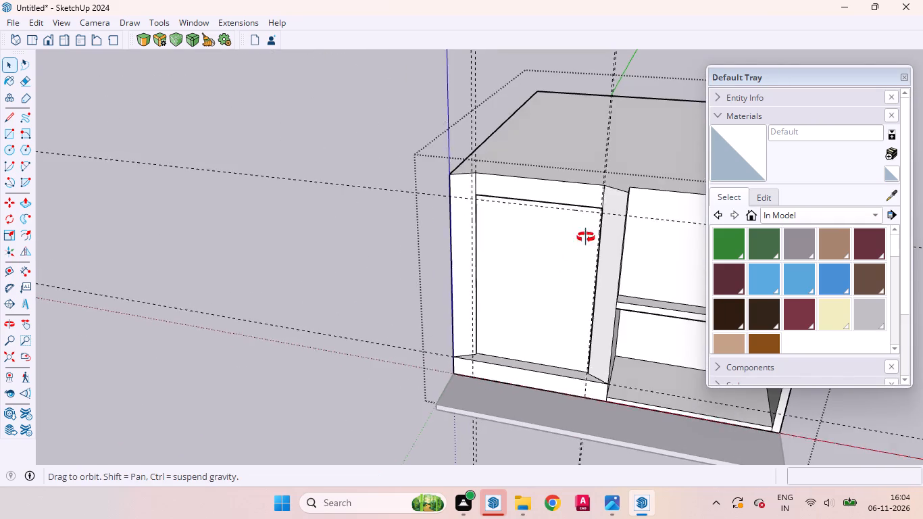
middle_click_drag(586, 237, 634, 265)
scroll(552, 206, "up", 13)
scroll(499, 228, "down", 6)
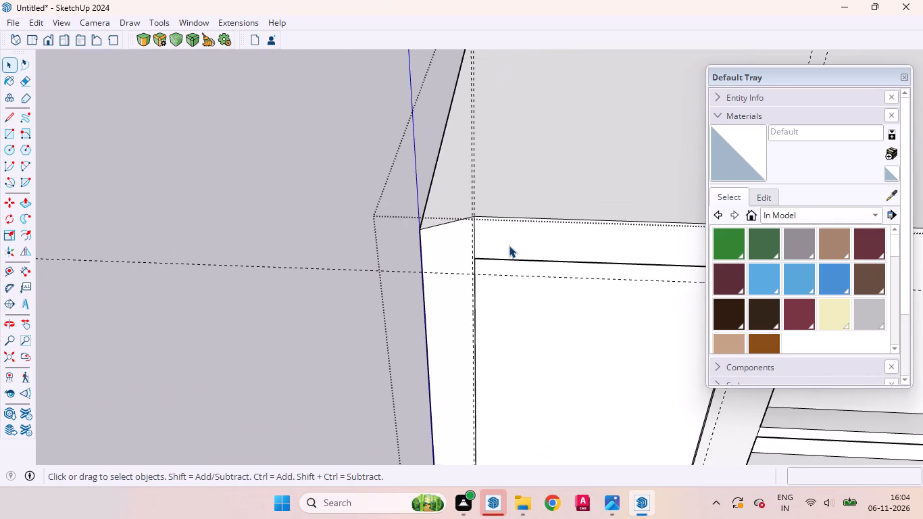
middle_click_drag(505, 258, 232, 320)
scroll(275, 270, "down", 8)
left_click(450, 251)
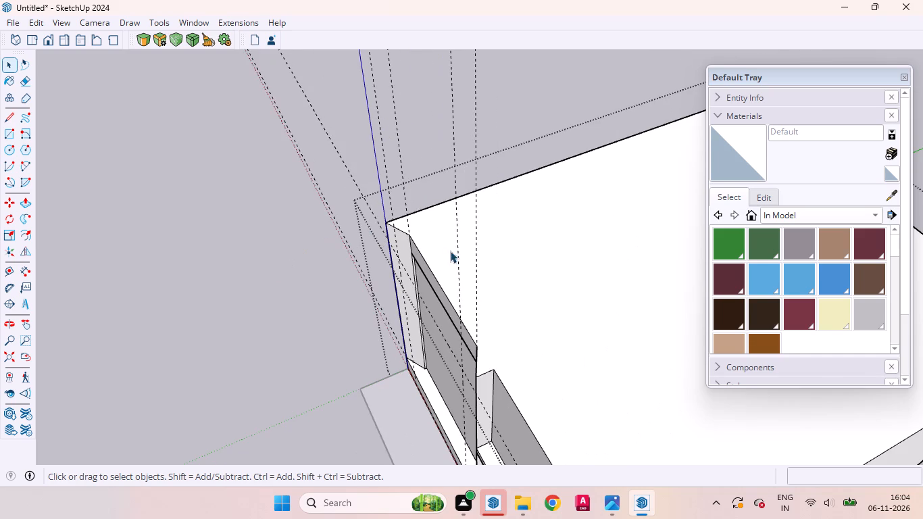
scroll(449, 272, "up", 4)
middle_click_drag(361, 270, 234, 307)
scroll(523, 272, "down", 4)
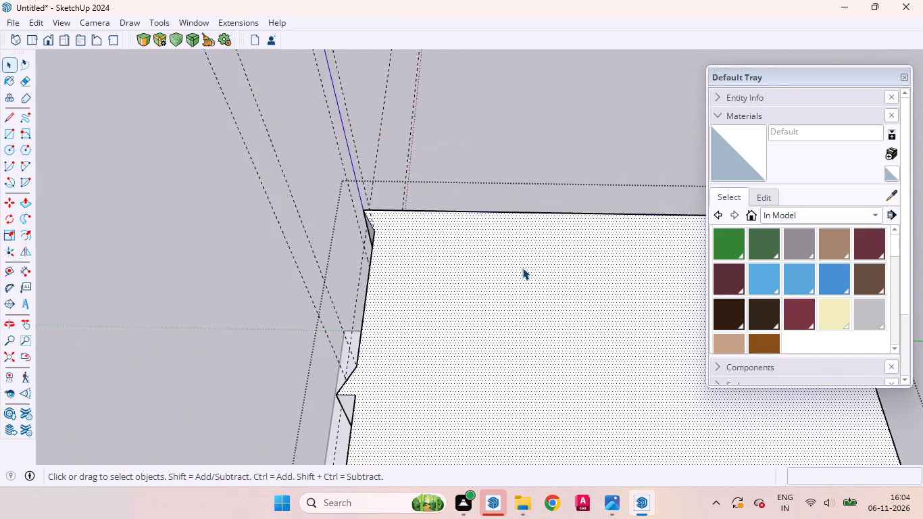
scroll(522, 268, "down", 6)
scroll(377, 364, "up", 10)
scroll(416, 305, "down", 4)
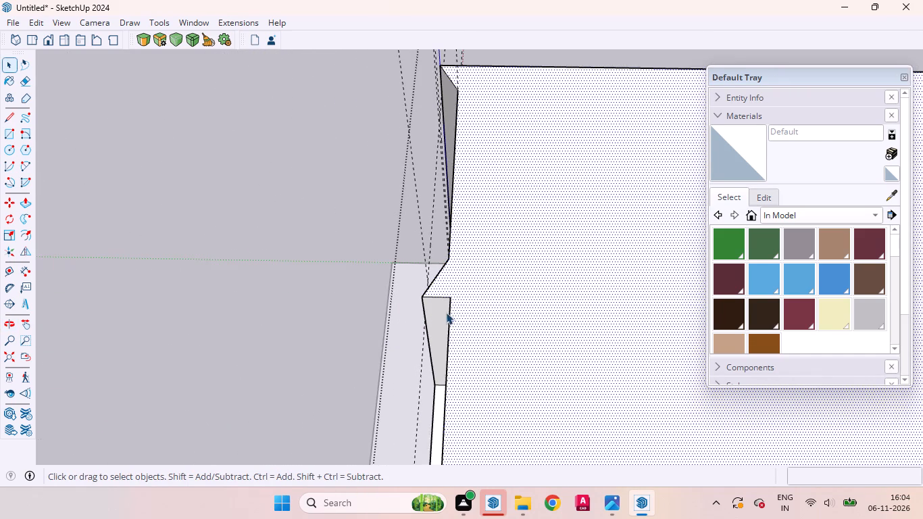
middle_click_drag(441, 327, 643, 265)
scroll(635, 269, "up", 1)
scroll(548, 334, "down", 9)
middle_click_drag(524, 308, 529, 299)
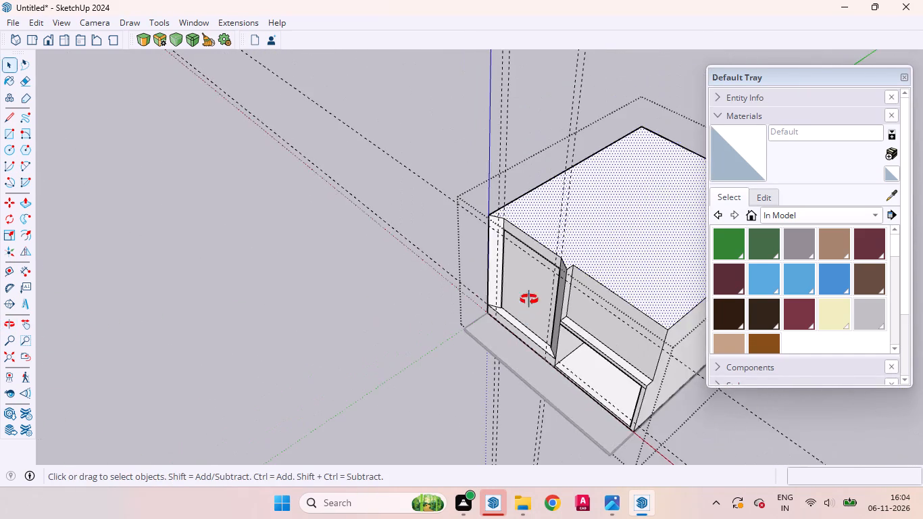
middle_click_drag(529, 299, 447, 274)
scroll(447, 275, "up", 7)
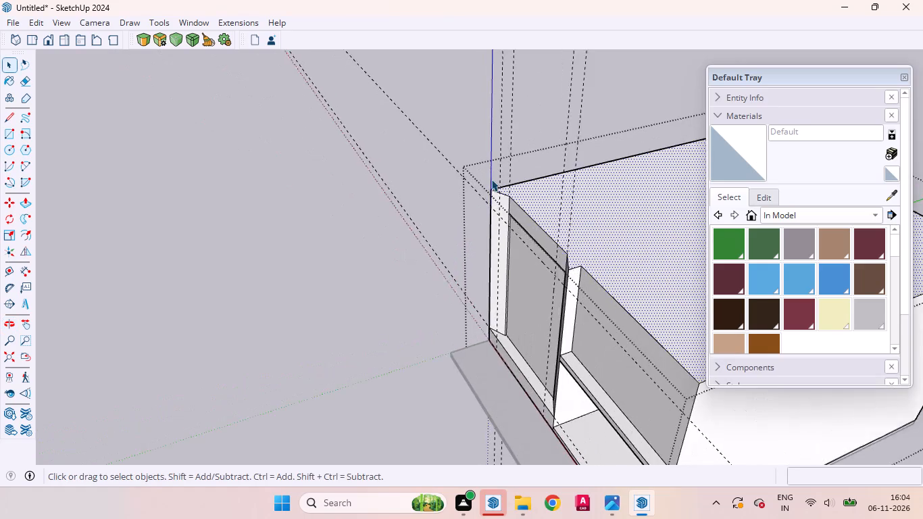
Draw a diagonal about 3' long from the left frame opening's upper-right corner to the right post's outer top corner.
scroll(491, 179, "up", 6)
middle_click_drag(512, 224, 549, 152)
scroll(499, 220, "down", 8)
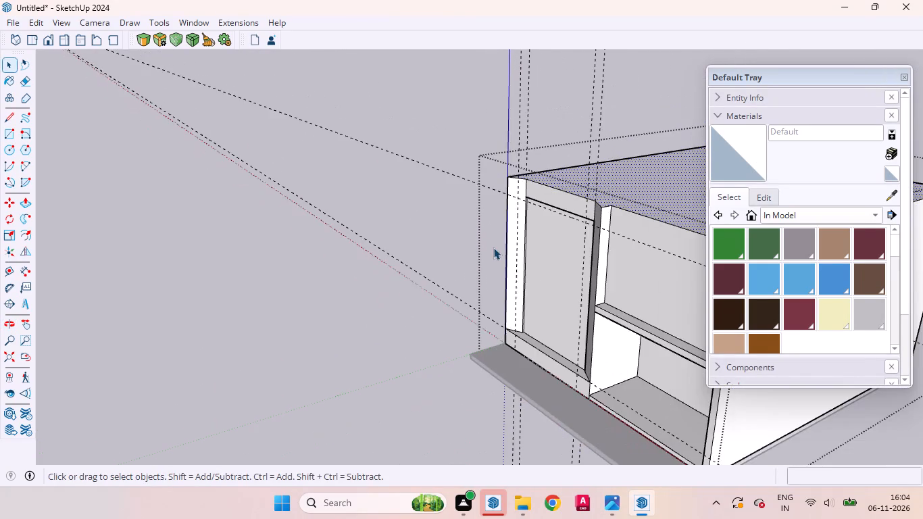
middle_click_drag(568, 220, 671, 137)
scroll(607, 162, "up", 4)
scroll(418, 358, "down", 6)
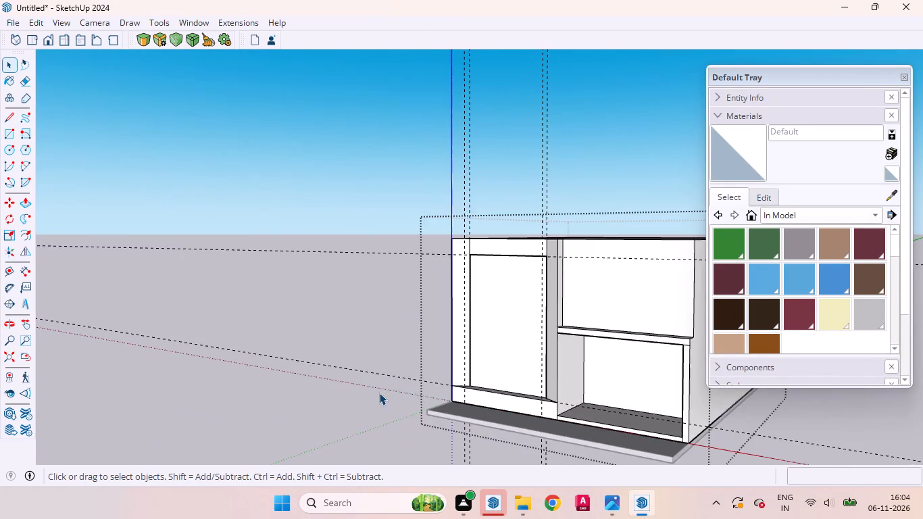
scroll(379, 393, "down", 4)
scroll(524, 270, "up", 11)
middle_click_drag(488, 341, 580, 298)
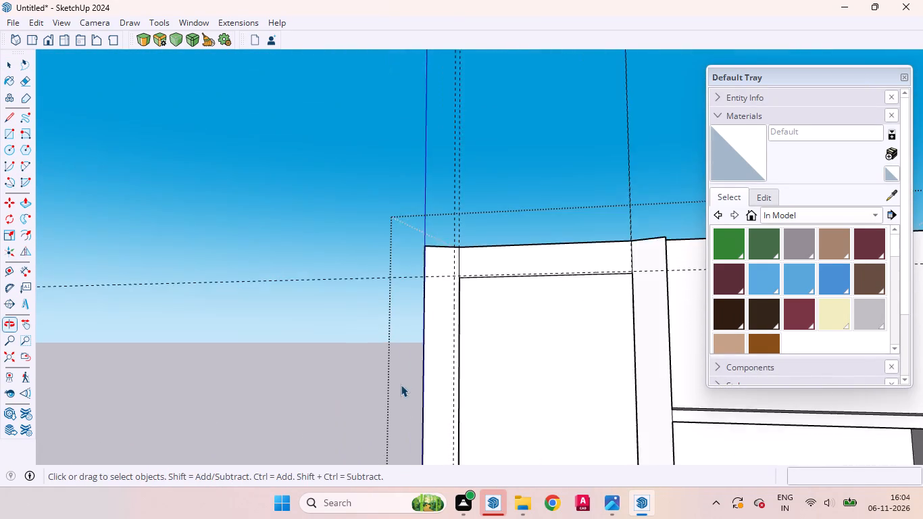
scroll(398, 402, "down", 5)
scroll(580, 251, "up", 9)
scroll(544, 330, "down", 1)
middle_click_drag(531, 370, 645, 354)
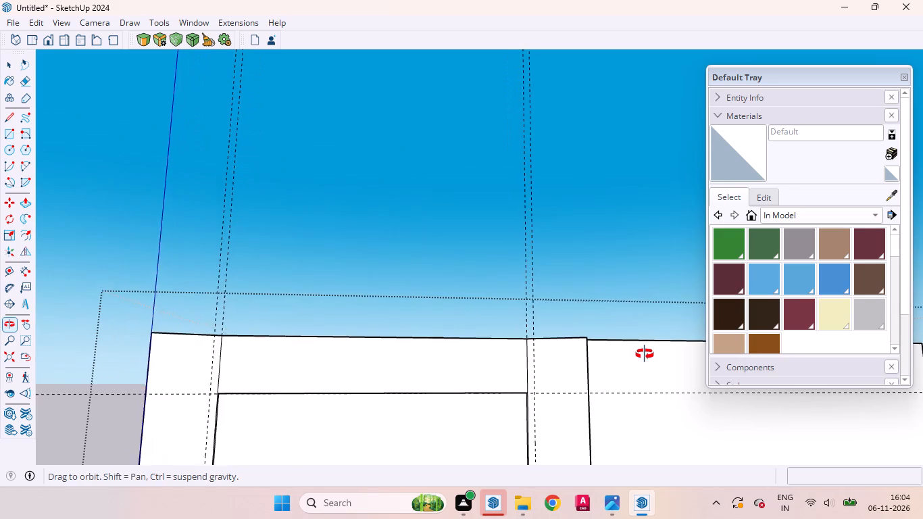
middle_click_drag(645, 354, 645, 357)
scroll(547, 380, "up", 5)
middle_click_drag(499, 391, 579, 518)
scroll(559, 377, "up", 7)
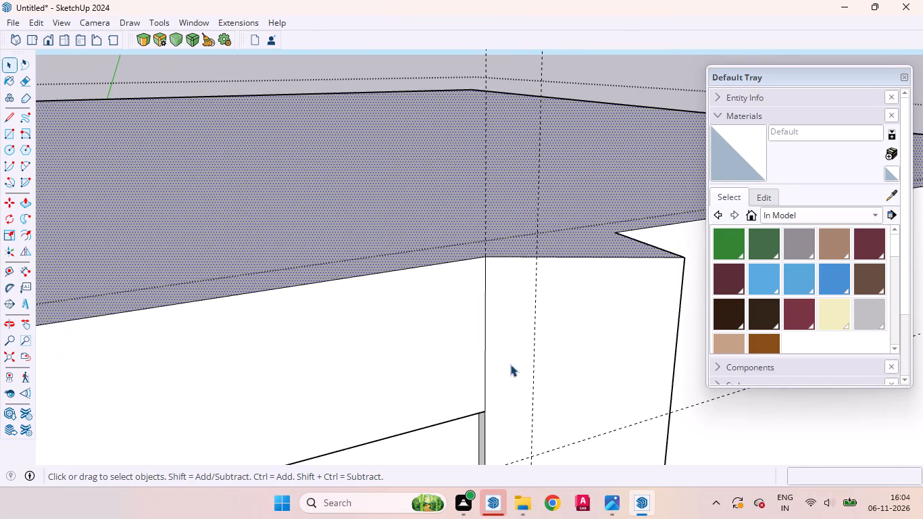
scroll(497, 391, "up", 4)
key("l")
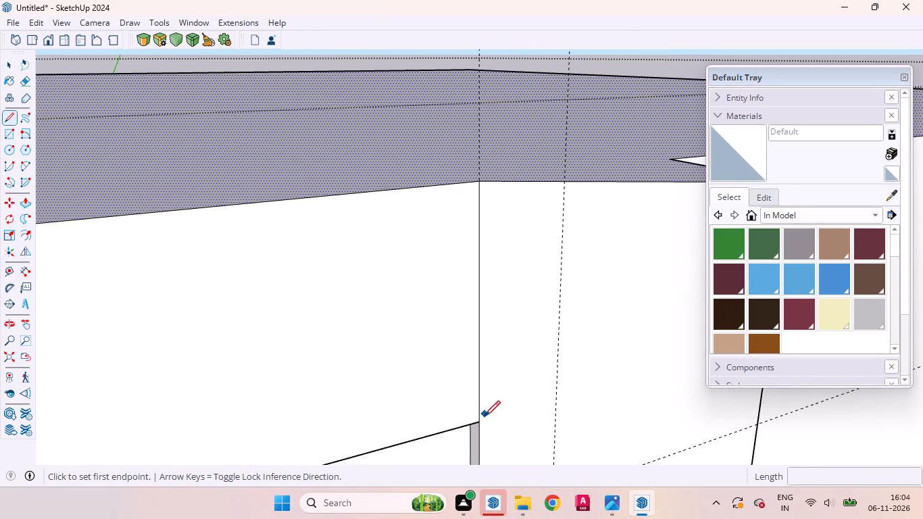
left_click(482, 420)
scroll(479, 346, "down", 6)
scroll(436, 352, "up", 1)
scroll(436, 352, "down", 4)
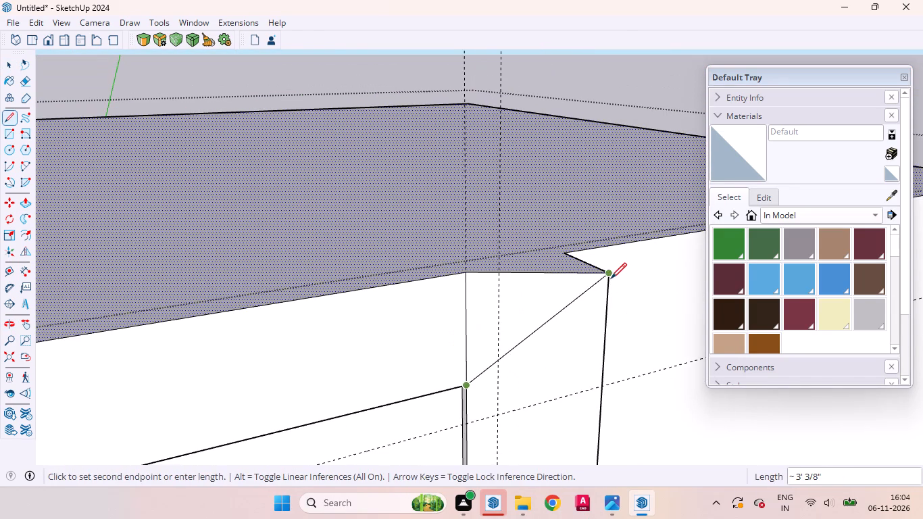
left_click(608, 275)
scroll(555, 290, "down", 8)
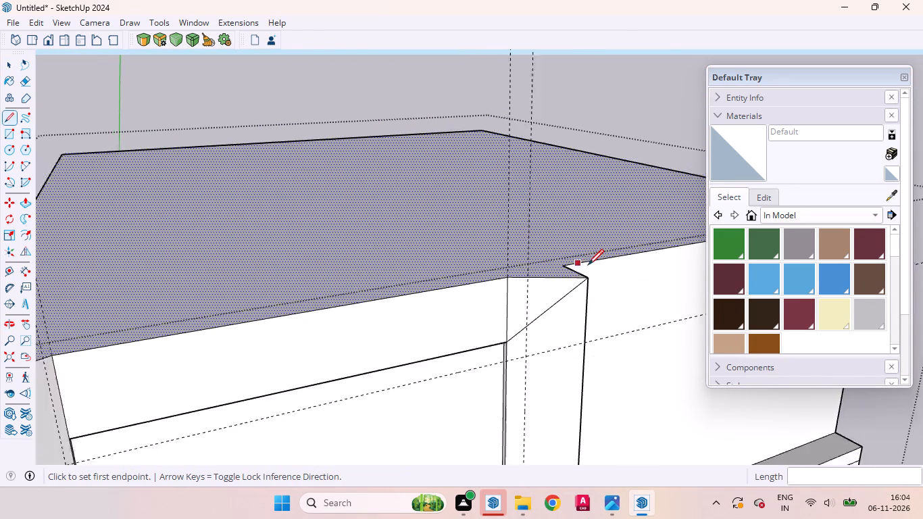
Draw the matching diagonal, about 3' long, from the frame opening's upper-left corner to the left post's outer top corner.
scroll(588, 265, "down", 11)
middle_click_drag(576, 335, 367, 336)
scroll(367, 336, "up", 1)
scroll(493, 339, "down", 8)
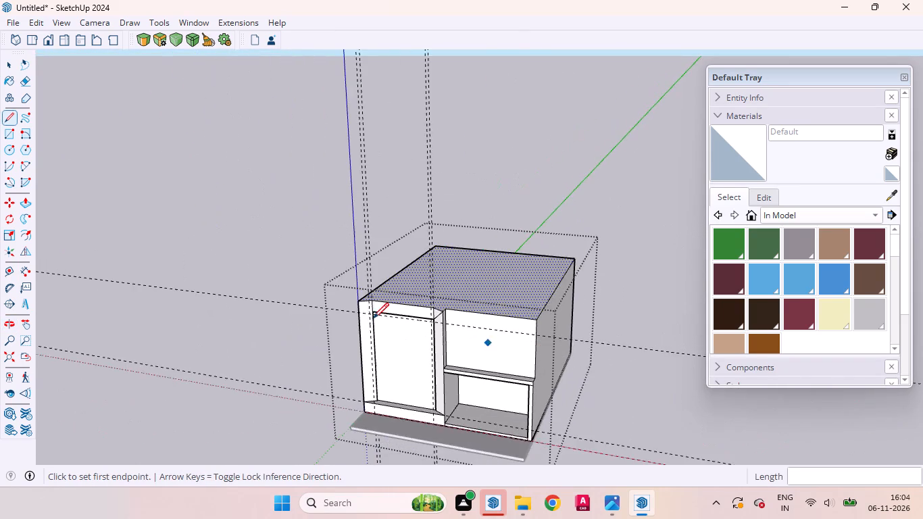
scroll(360, 313, "up", 17)
left_click(424, 321)
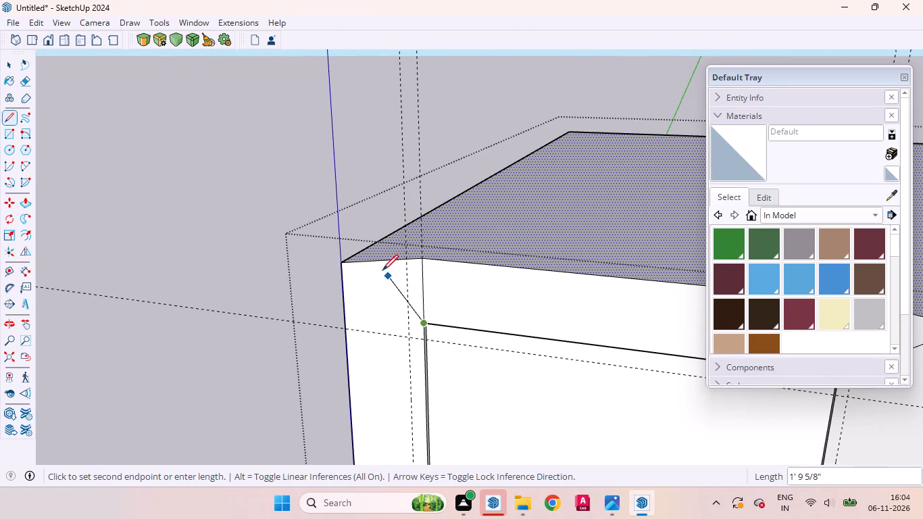
left_click(345, 261)
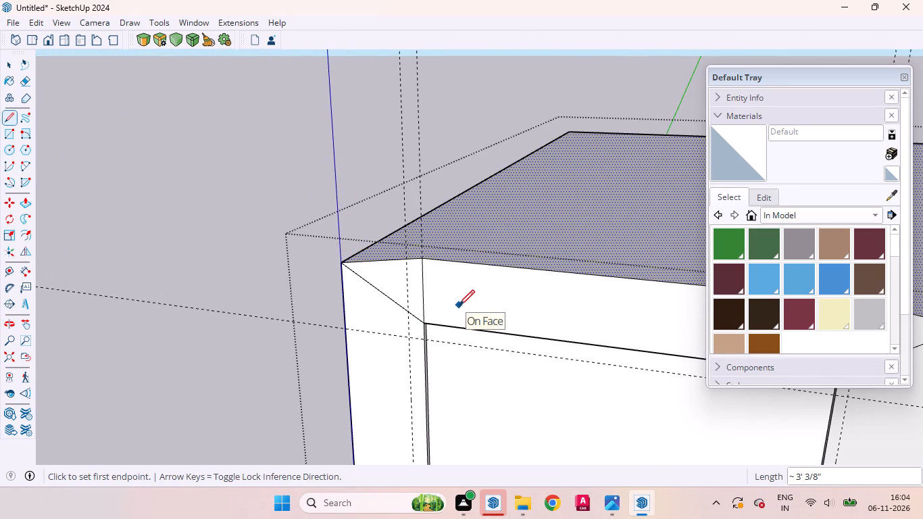
Push/Pull the top band face between the left frame's two posts outward by 1' 1".
key("space")
left_click(415, 286)
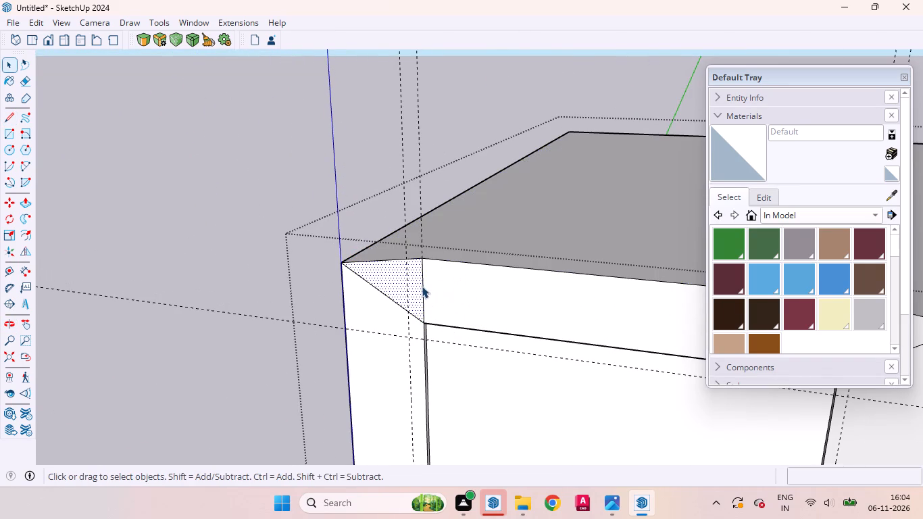
middle_click_drag(425, 295, 569, 341)
left_click(496, 287)
middle_click_drag(474, 316, 482, 386)
scroll(428, 314, "down", 10)
scroll(555, 276, "up", 4)
scroll(439, 276, "up", 1)
middle_click_drag(449, 275, 498, 239)
key("p")
left_click(480, 268)
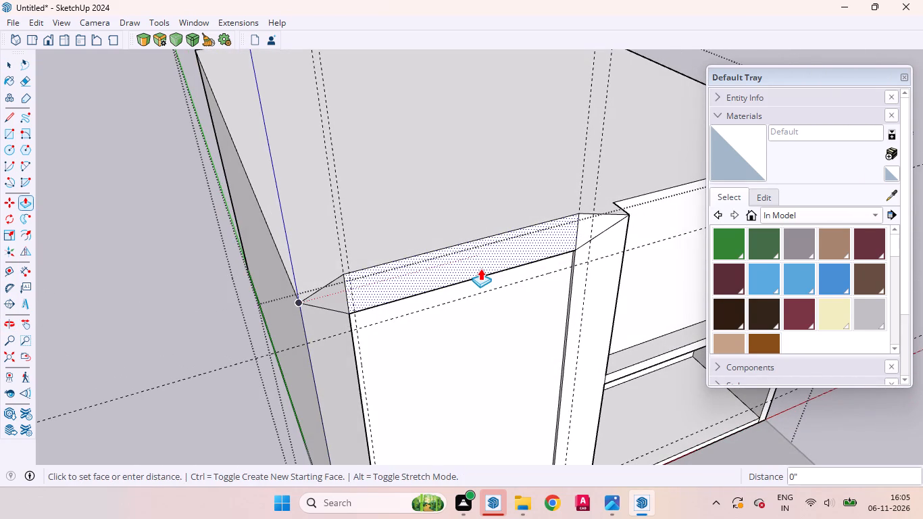
left_click(314, 377)
middle_click_drag(433, 326, 397, 237)
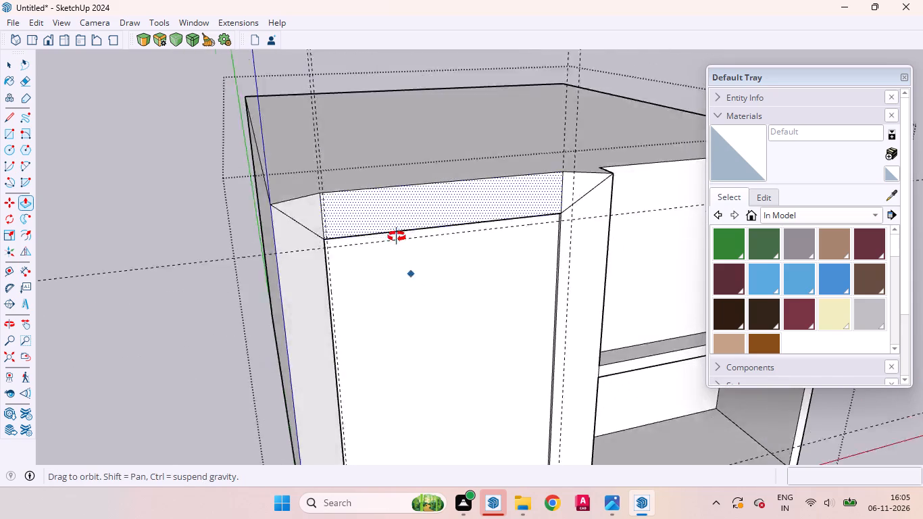
middle_click_drag(397, 237, 391, 199)
scroll(447, 307, "down", 9)
middle_click_drag(498, 305, 608, 198)
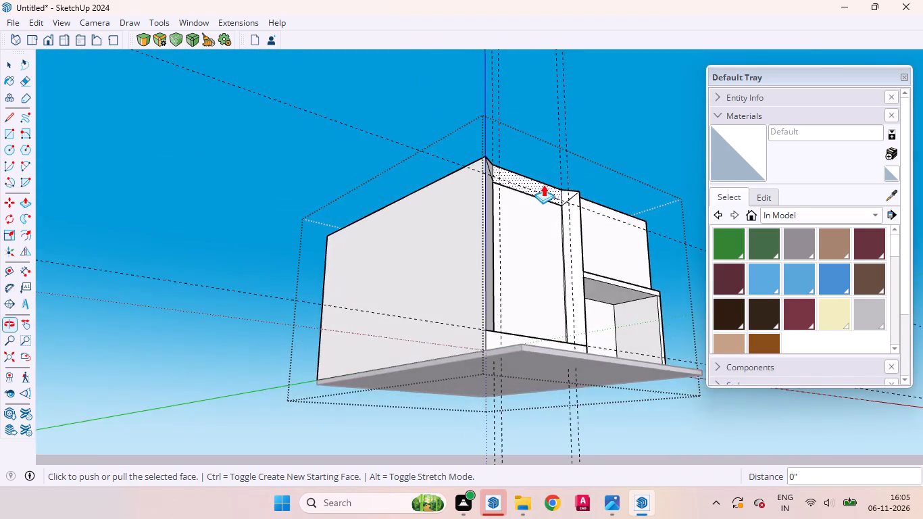
scroll(543, 184, "up", 10)
left_click(539, 208)
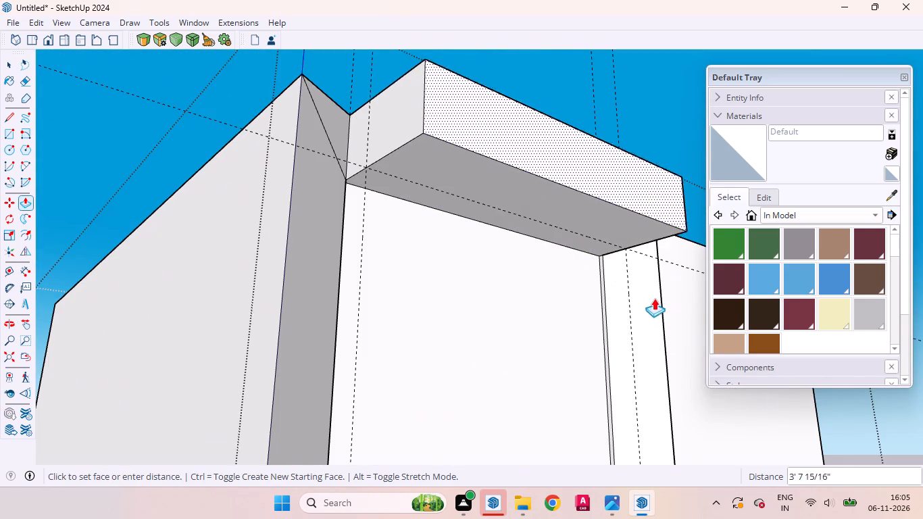
left_click(664, 316)
middle_click_drag(634, 312, 504, 244)
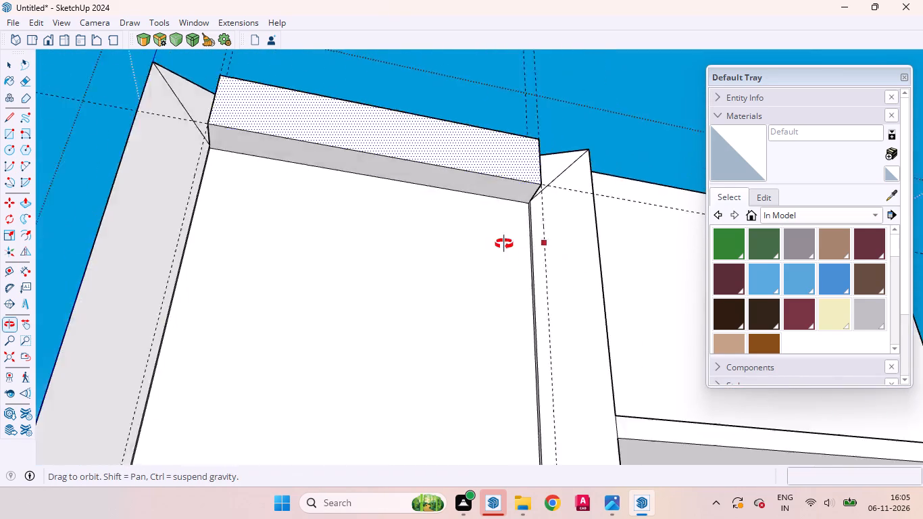
middle_click_drag(504, 244, 459, 250)
scroll(566, 299, "down", 8)
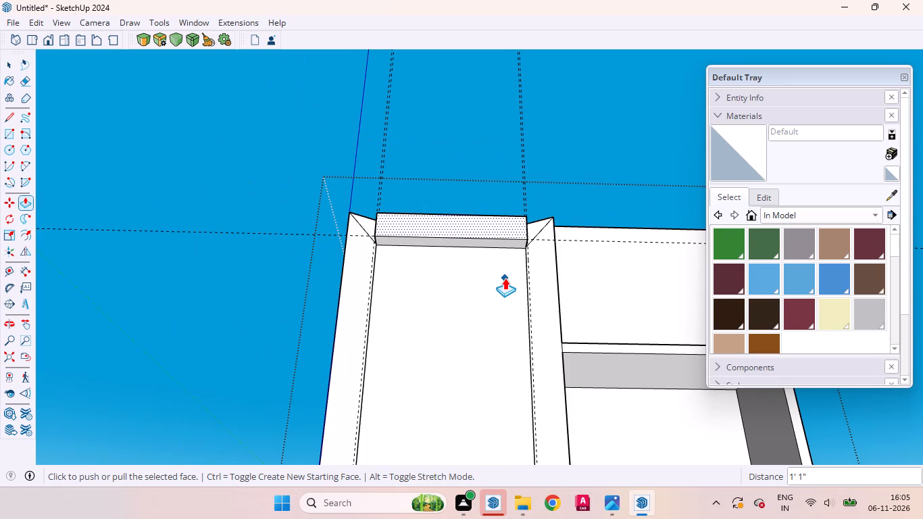
key("space")
Copy the rear edge of the top band's underside 2" forward, across the underside.
scroll(436, 246, "up", 1)
scroll(436, 246, "down", 1)
scroll(436, 246, "up", 8)
middle_click_drag(447, 259, 436, 242)
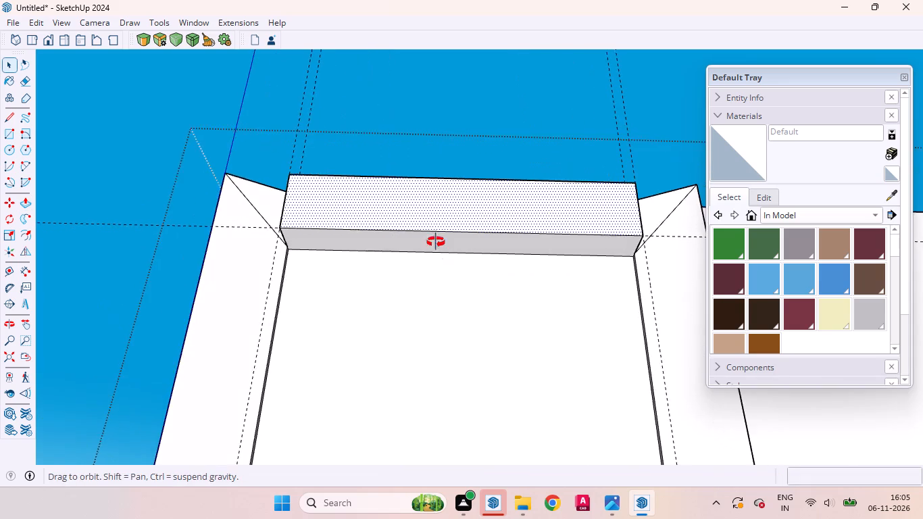
middle_click_drag(436, 242, 422, 161)
scroll(429, 207, "up", 11)
scroll(457, 263, "down", 12)
middle_click_drag(380, 294, 370, 289)
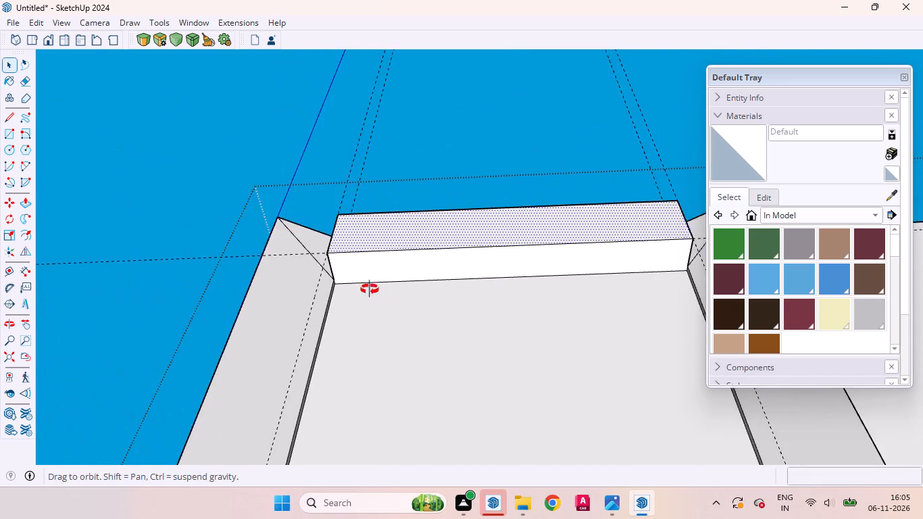
middle_click_drag(370, 289, 324, 230)
scroll(367, 309, "up", 15)
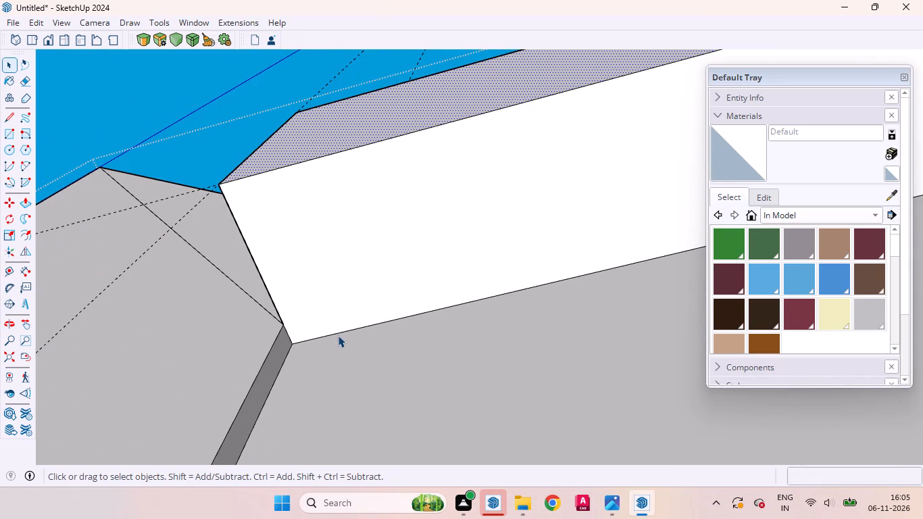
left_click(338, 335)
key("m")
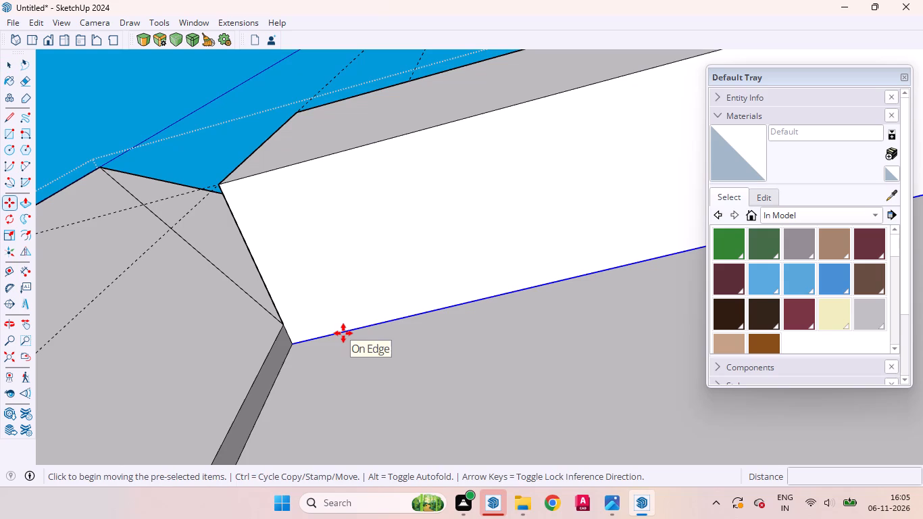
left_click(343, 333)
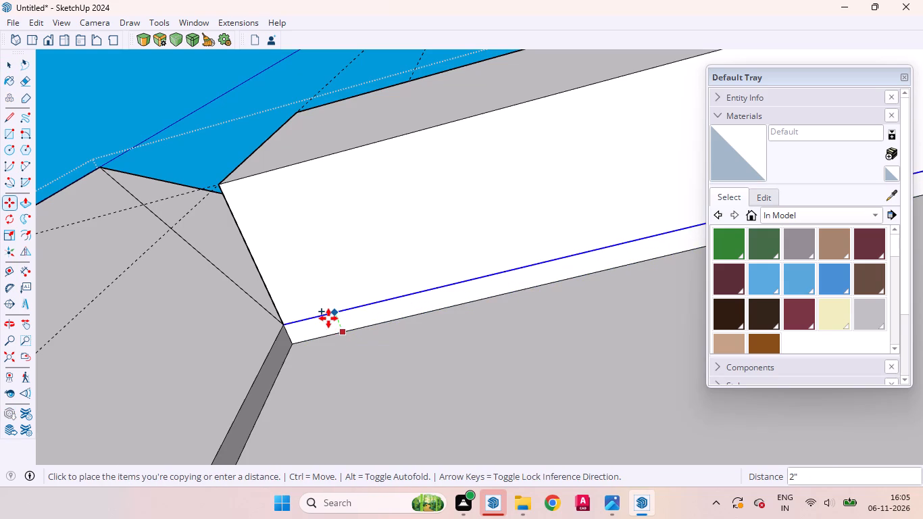
left_click(328, 316)
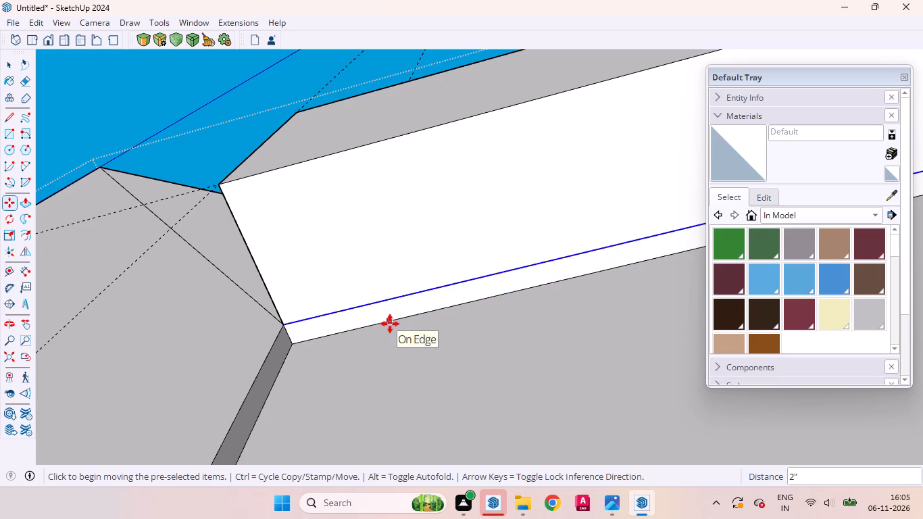
key("space")
Examine the left frame's projecting top band from the front and below, including its underside strip and right end.
left_click(391, 312)
scroll(388, 316, "down", 14)
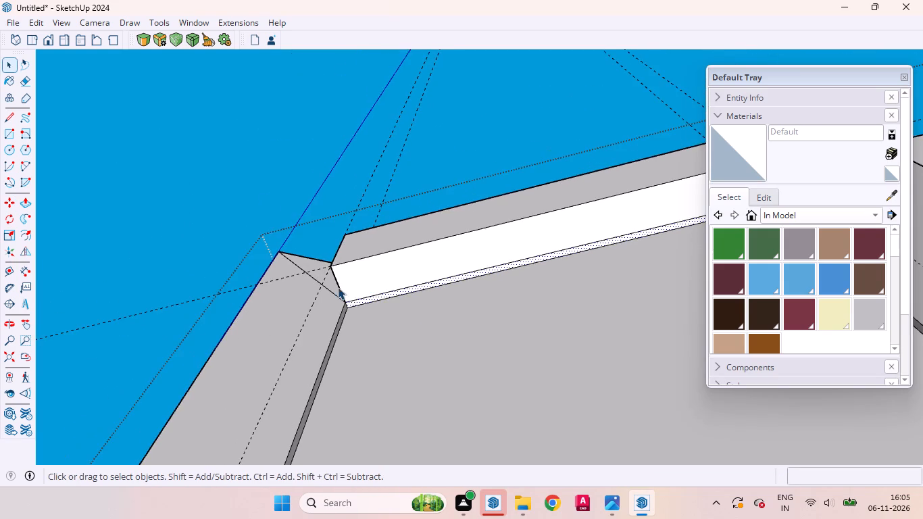
middle_click_drag(337, 292, 614, 468)
scroll(399, 389, "down", 9)
middle_click_drag(395, 325, 407, 395)
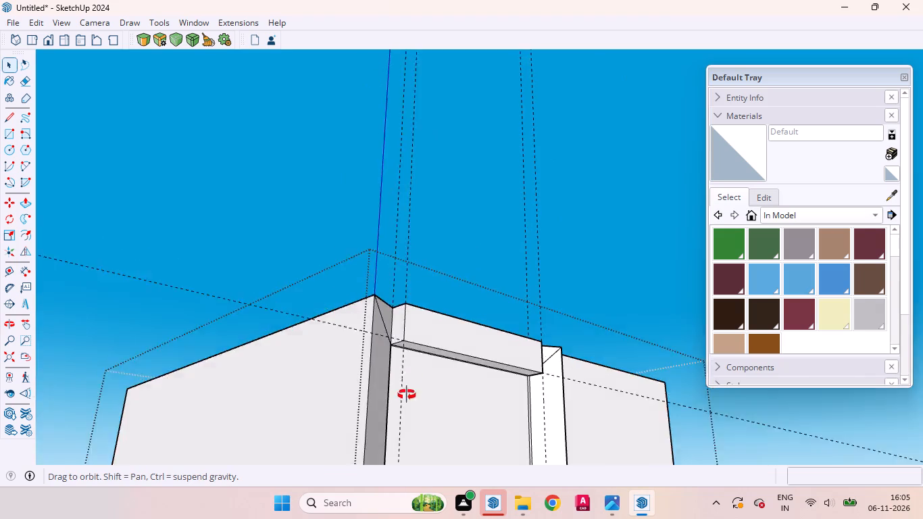
middle_click_drag(407, 395, 328, 518)
scroll(414, 339, "down", 7)
scroll(409, 308, "up", 1)
scroll(409, 308, "down", 3)
middle_click_drag(439, 368, 330, 285)
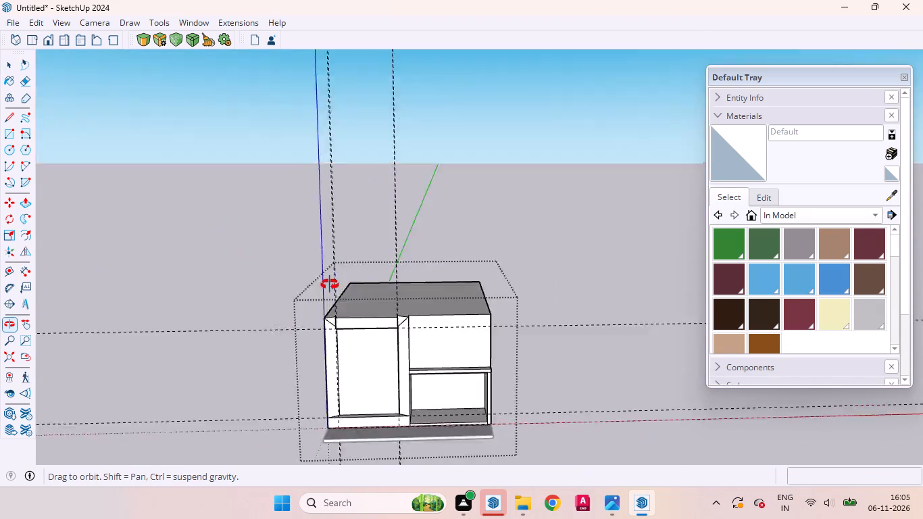
middle_click_drag(330, 285, 397, 174)
scroll(409, 189, "up", 18)
scroll(434, 319, "up", 1)
middle_click_drag(435, 319, 428, 299)
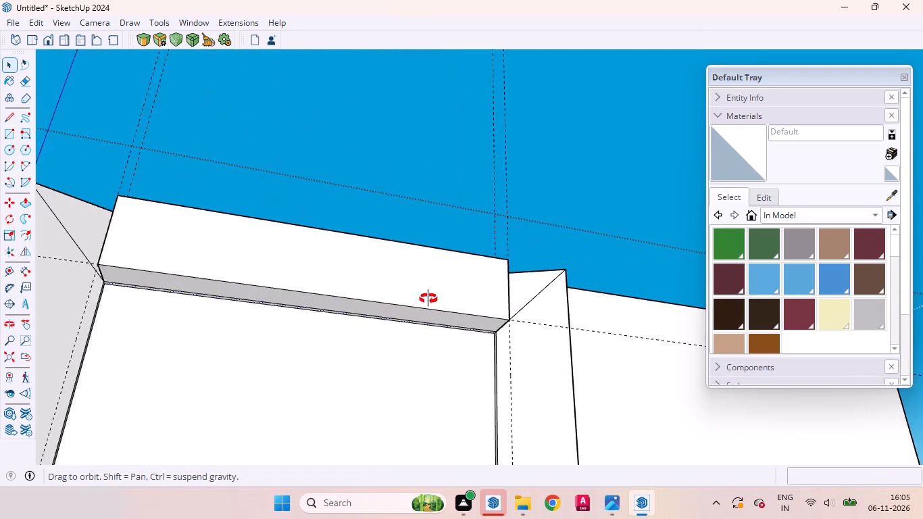
middle_click_drag(428, 299, 223, 222)
scroll(320, 214, "up", 7)
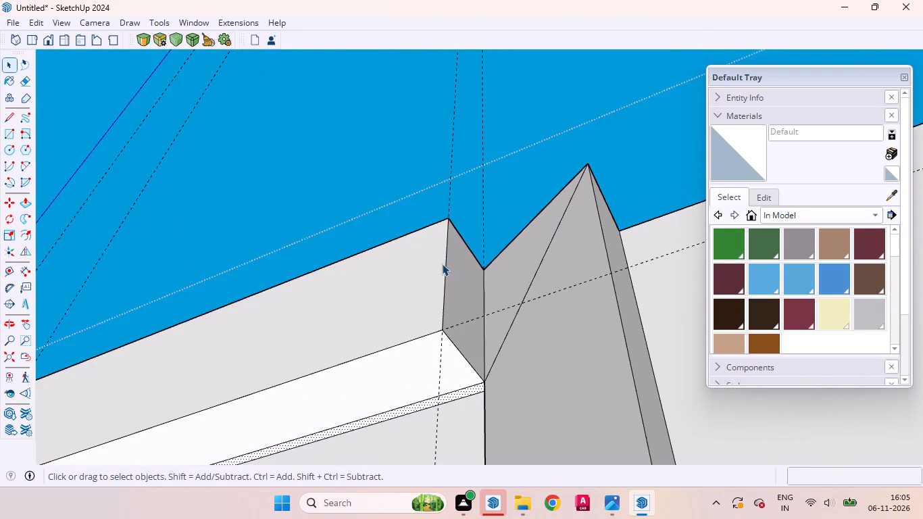
middle_click_drag(436, 278, 310, 369)
scroll(424, 336, "up", 1)
scroll(425, 336, "down", 1)
scroll(428, 338, "up", 7)
scroll(510, 278, "down", 9)
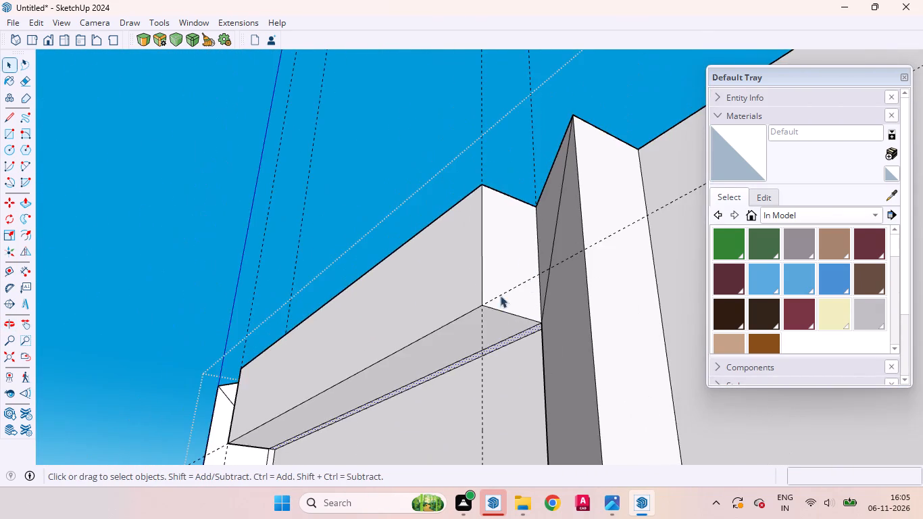
middle_click_drag(500, 307, 513, 383)
scroll(534, 301, "up", 2)
scroll(534, 301, "down", 1)
scroll(534, 301, "up", 8)
scroll(518, 289, "down", 5)
middle_click_drag(505, 324, 498, 256)
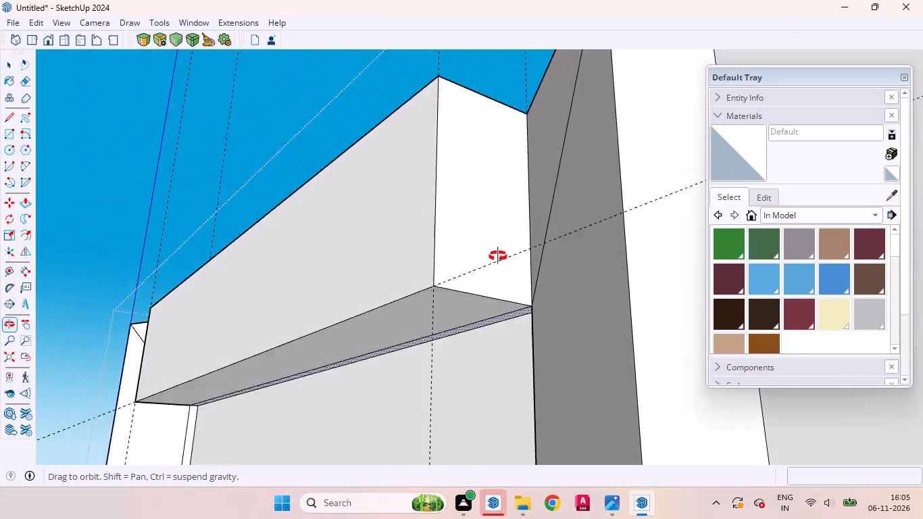
middle_click_drag(498, 256, 503, 200)
Draw a diagonal about 2' 3" long on the top band's right end face, from its lower rear corner to its upper front corner.
left_click(451, 289)
scroll(509, 291, "down", 4)
scroll(509, 280, "up", 2)
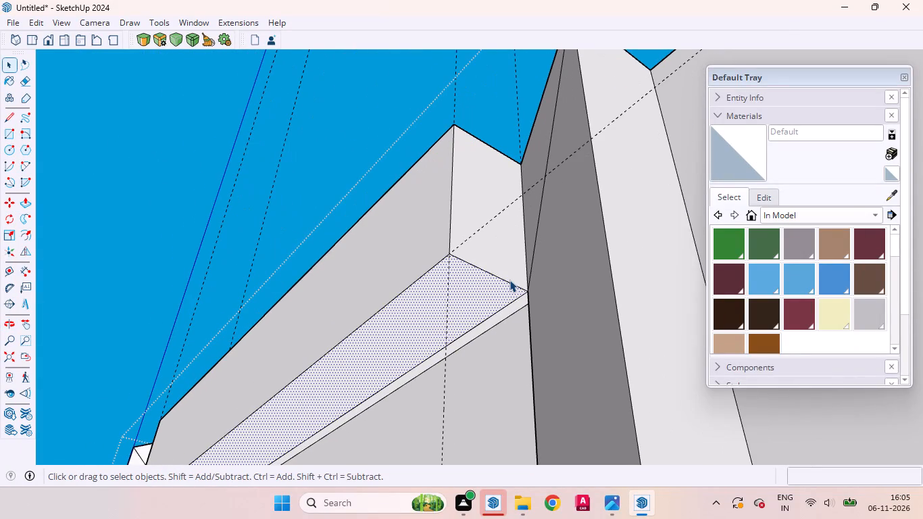
key("l")
left_click(525, 291)
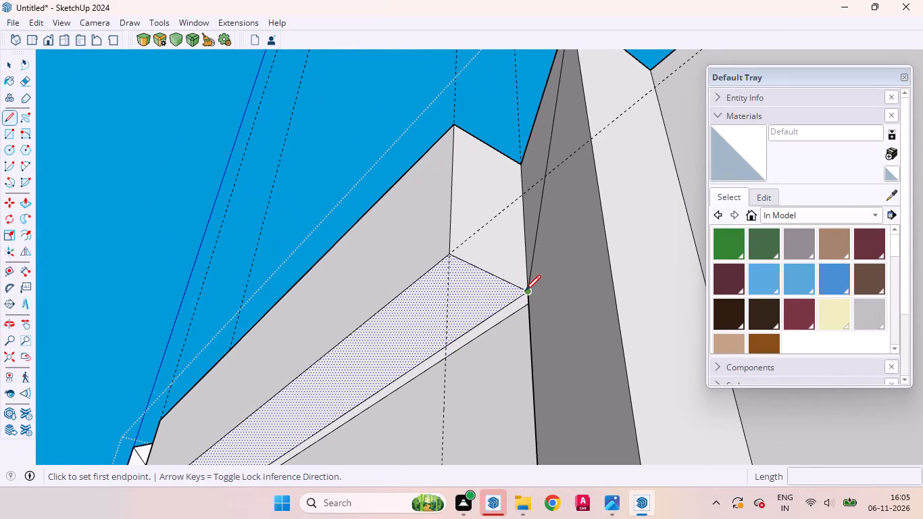
left_click(455, 124)
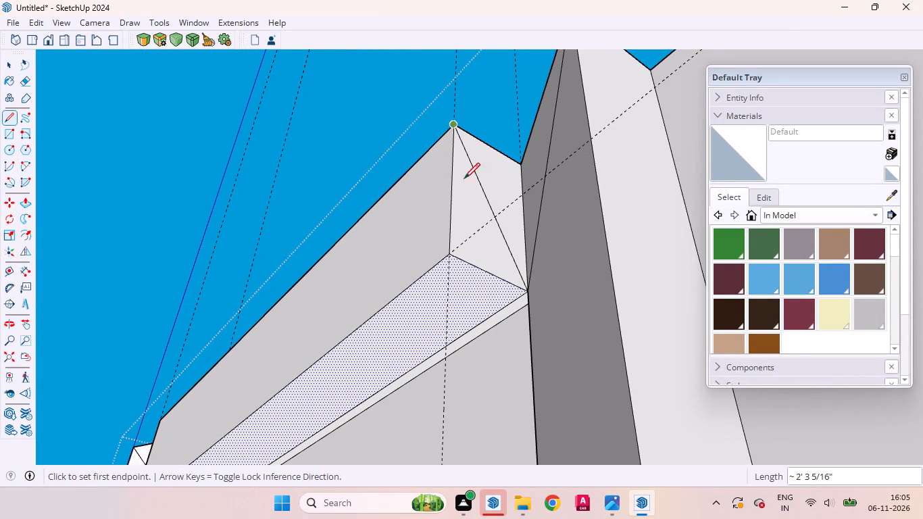
key("space")
Push/Pull the lower front triangle on the top band's right end through to the left end, cutting away the wedge along the band's full length.
left_click(477, 227)
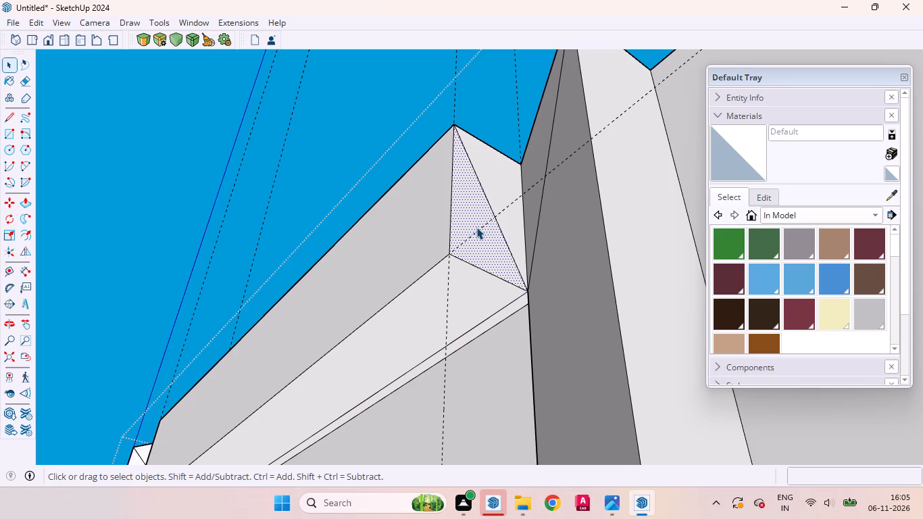
key("p")
left_click(476, 227)
left_click_drag(469, 231, 414, 306)
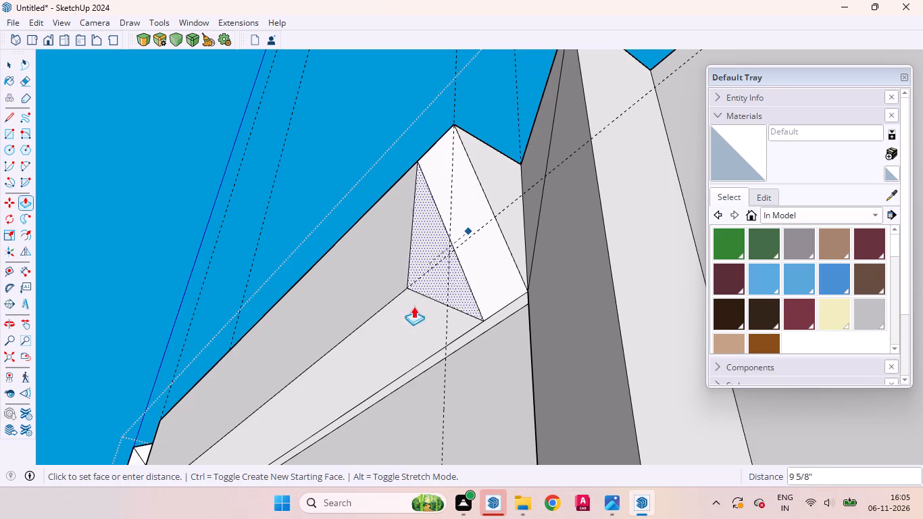
left_click_drag(414, 306, 374, 349)
scroll(524, 262, "down", 15)
scroll(475, 256, "up", 10)
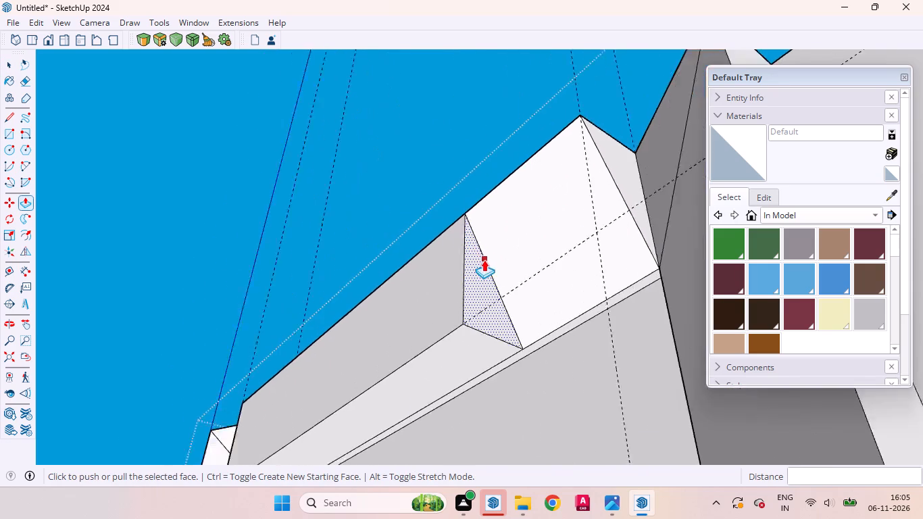
scroll(484, 259, "up", 1)
left_click_drag(470, 282, 353, 388)
scroll(695, 222, "down", 14)
scroll(709, 169, "up", 1)
scroll(709, 169, "down", 7)
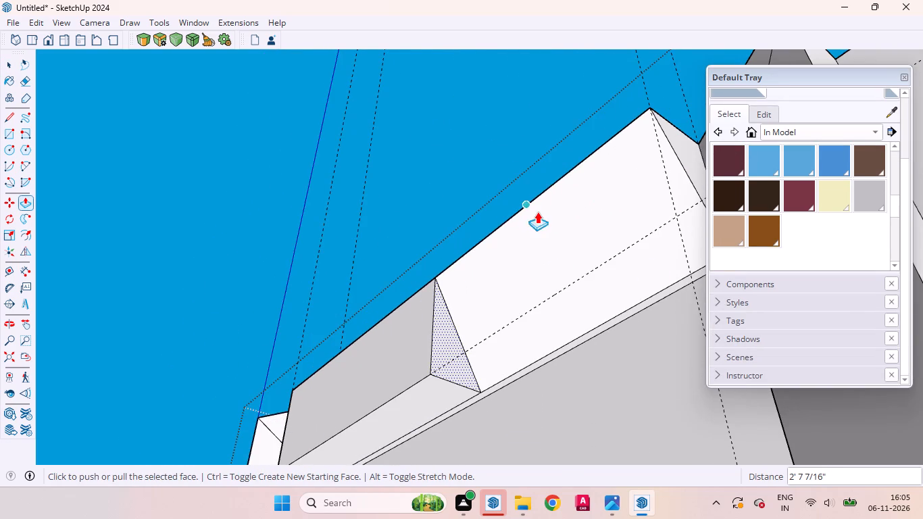
scroll(537, 212, "down", 6)
scroll(472, 290, "up", 16)
left_click_drag(555, 209, 366, 349)
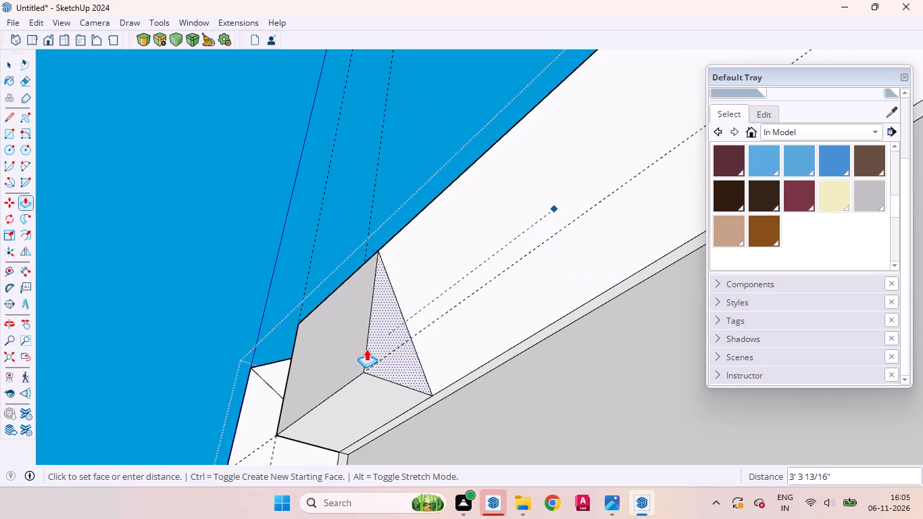
left_click_drag(366, 349, 289, 391)
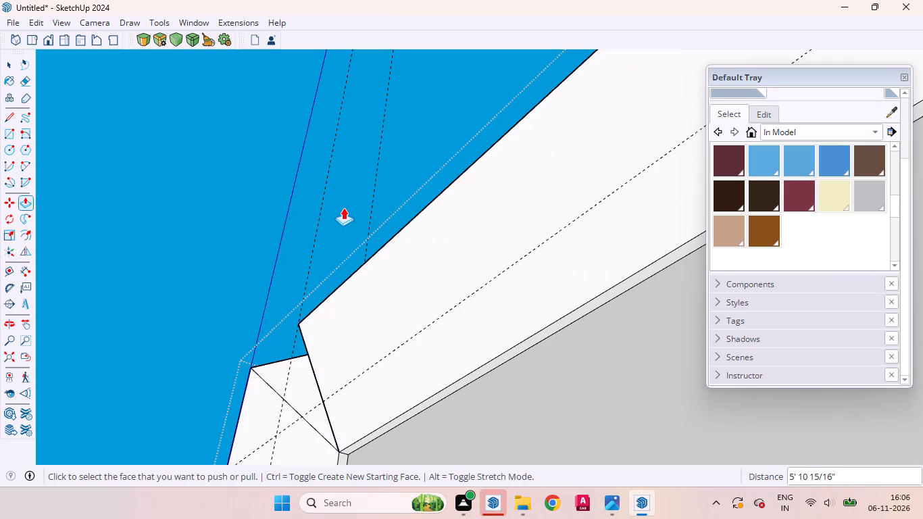
key("space")
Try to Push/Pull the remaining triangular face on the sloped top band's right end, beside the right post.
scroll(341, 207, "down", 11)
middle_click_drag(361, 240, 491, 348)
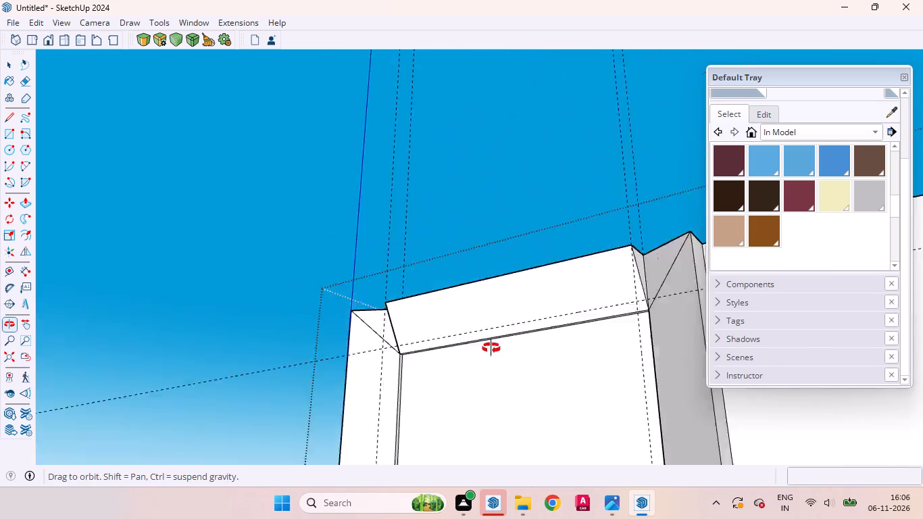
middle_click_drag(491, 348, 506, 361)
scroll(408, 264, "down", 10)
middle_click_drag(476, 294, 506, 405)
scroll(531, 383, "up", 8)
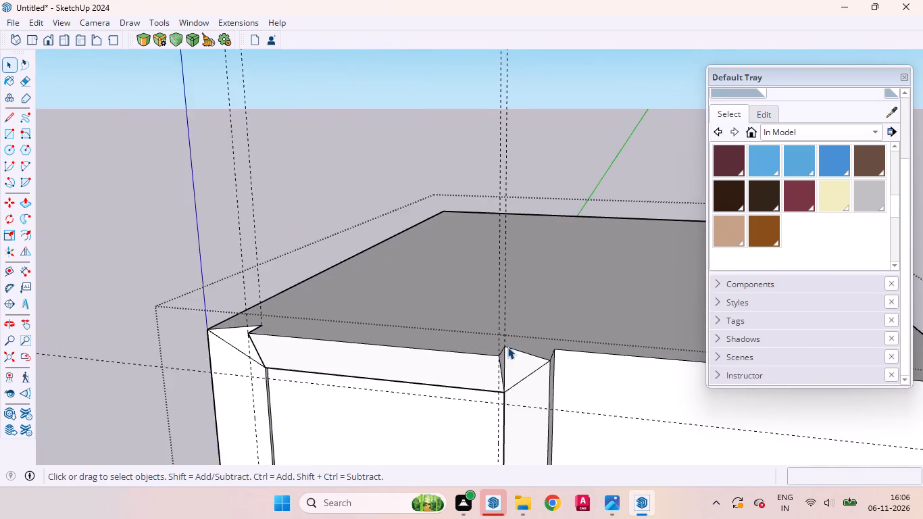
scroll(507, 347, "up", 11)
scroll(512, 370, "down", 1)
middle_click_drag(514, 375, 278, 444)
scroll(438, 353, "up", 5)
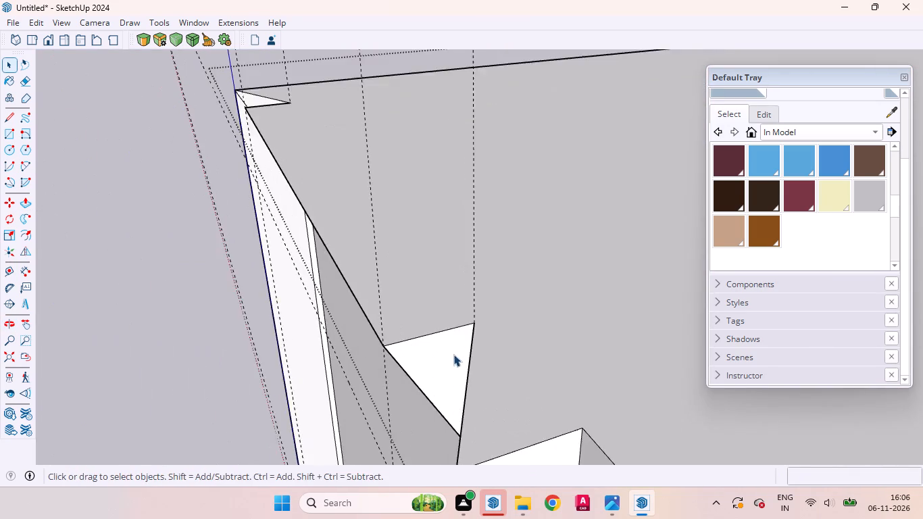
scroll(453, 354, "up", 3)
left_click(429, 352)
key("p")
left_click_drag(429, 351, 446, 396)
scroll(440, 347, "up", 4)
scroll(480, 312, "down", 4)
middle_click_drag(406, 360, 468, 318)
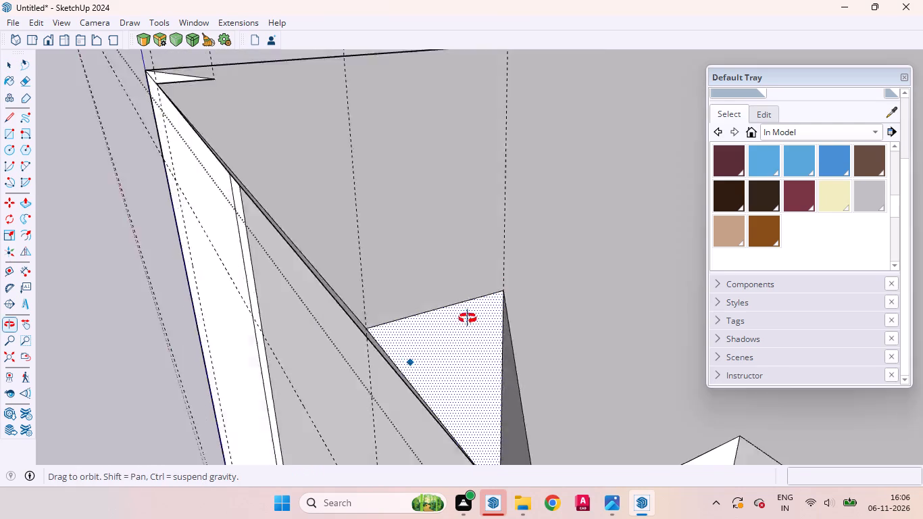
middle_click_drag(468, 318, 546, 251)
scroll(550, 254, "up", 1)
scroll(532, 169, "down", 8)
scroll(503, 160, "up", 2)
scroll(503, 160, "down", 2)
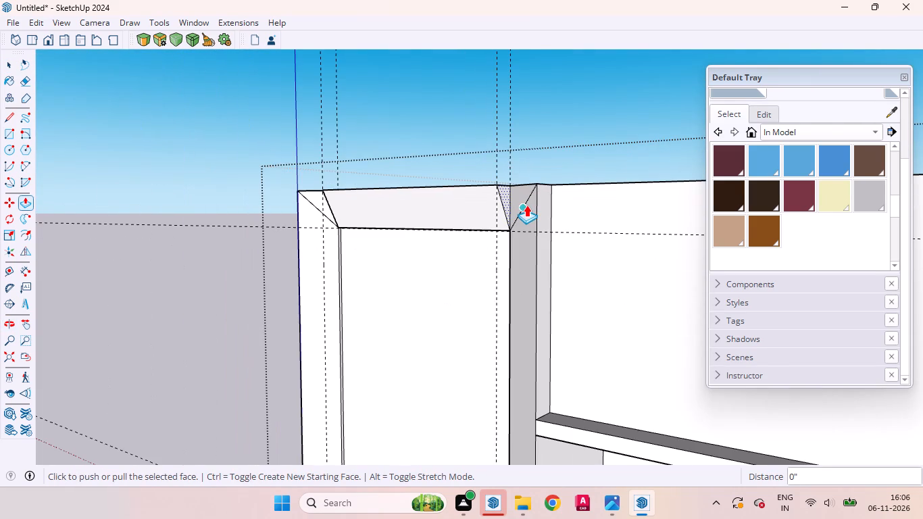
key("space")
Examine the junction of the sloped top band and the frame's right post, including the triangular faces meeting there.
scroll(438, 201, "up", 5)
middle_click_drag(434, 221, 602, 143)
scroll(541, 166, "down", 3)
scroll(539, 168, "up", 1)
scroll(538, 169, "down", 6)
middle_click_drag(513, 191, 504, 153)
scroll(561, 104, "up", 12)
scroll(566, 182, "down", 4)
middle_click_drag(556, 215, 599, 182)
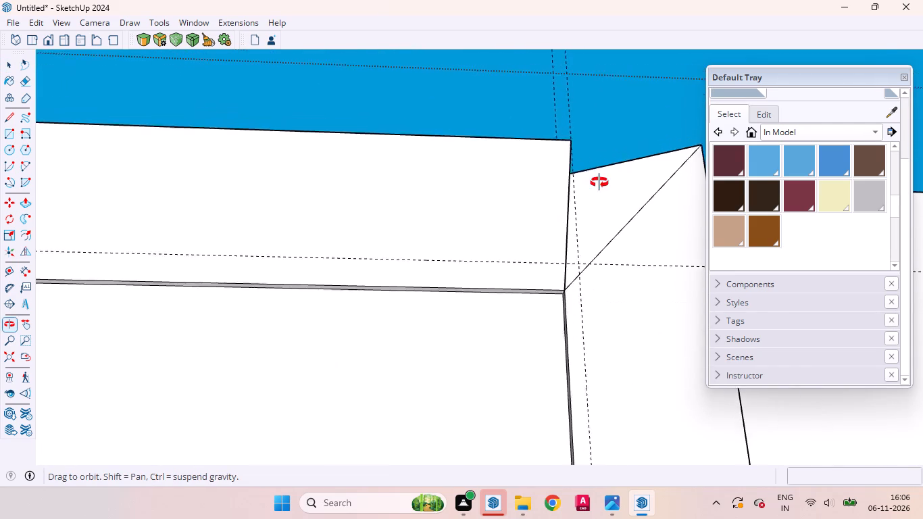
middle_click_drag(599, 182, 447, 483)
scroll(650, 162, "up", 4)
left_click(608, 234)
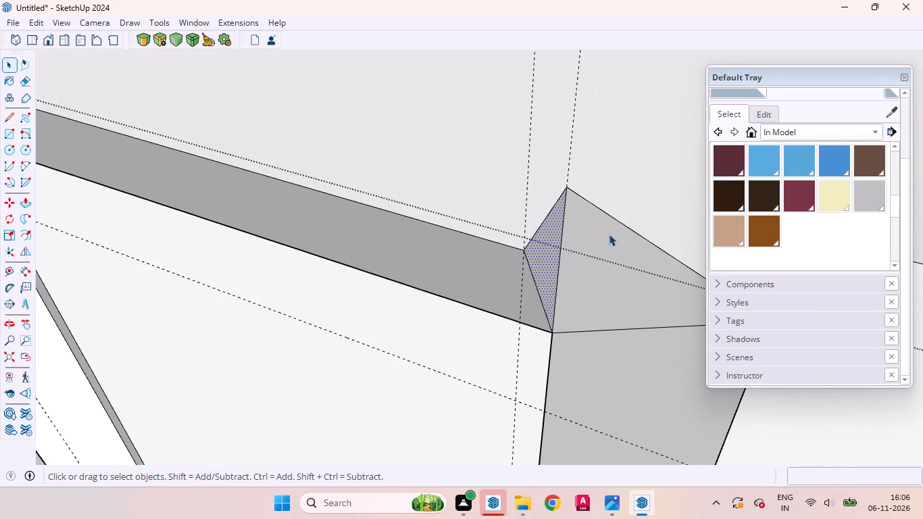
middle_click_drag(591, 243, 426, 301)
scroll(428, 297, "up", 2)
scroll(539, 262, "down", 8)
scroll(516, 224, "up", 2)
scroll(516, 224, "down", 2)
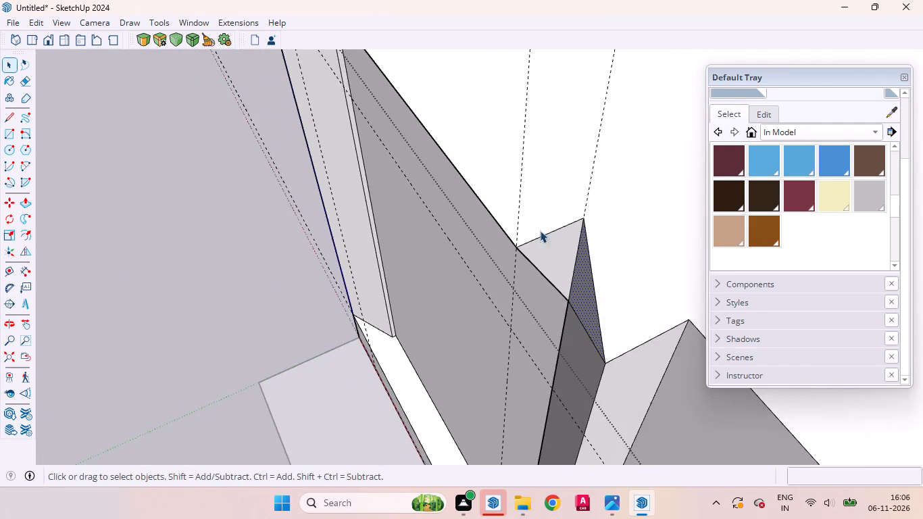
scroll(570, 282, "down", 4)
middle_click_drag(577, 293, 732, 66)
scroll(597, 163, "down", 10)
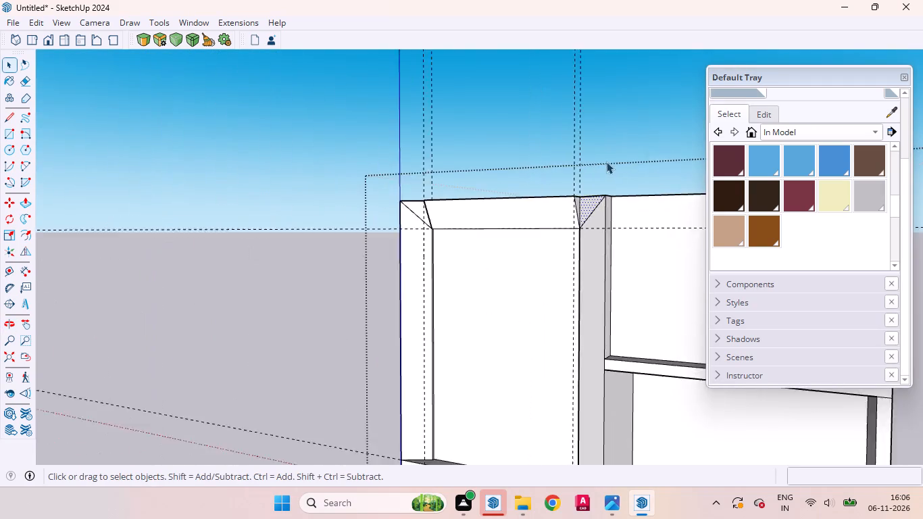
scroll(606, 162, "down", 3)
middle_click_drag(508, 232, 679, 123)
scroll(612, 164, "up", 7)
scroll(616, 197, "down", 1)
scroll(616, 198, "up", 3)
scroll(514, 237, "down", 2)
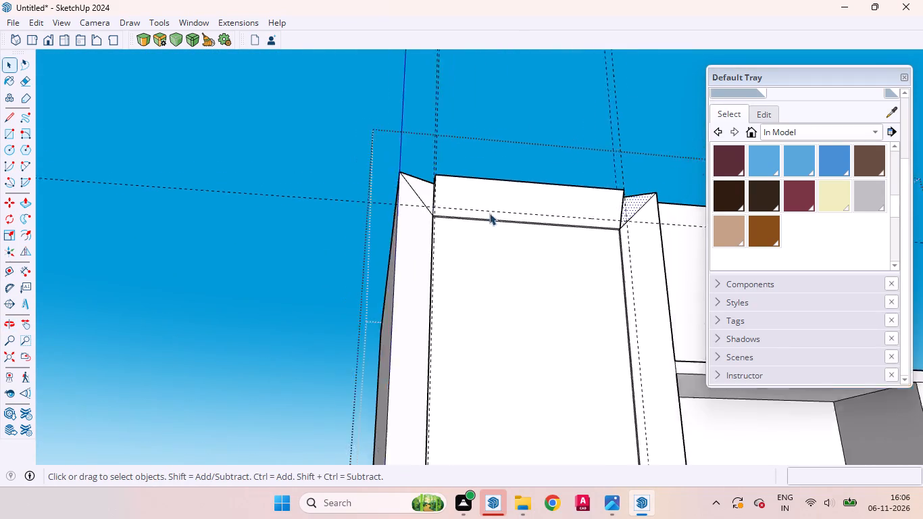
Examine the recessed panel below the top band and the band's junction with the left post, including the post's triangular top face.
scroll(489, 213, "down", 4)
middle_click_drag(507, 260, 520, 357)
scroll(512, 332, "up", 4)
left_click(520, 291)
middle_click_drag(554, 295, 361, 372)
scroll(357, 372, "up", 1)
scroll(345, 264, "down", 10)
scroll(374, 192, "up", 5)
scroll(428, 253, "down", 5)
middle_click_drag(422, 274, 648, 135)
scroll(453, 169, "up", 13)
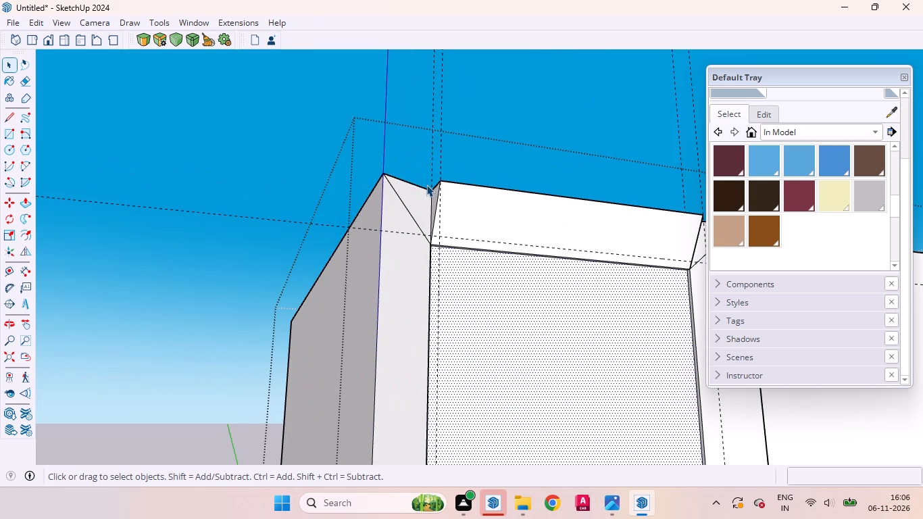
middle_click_drag(445, 230, 468, 270)
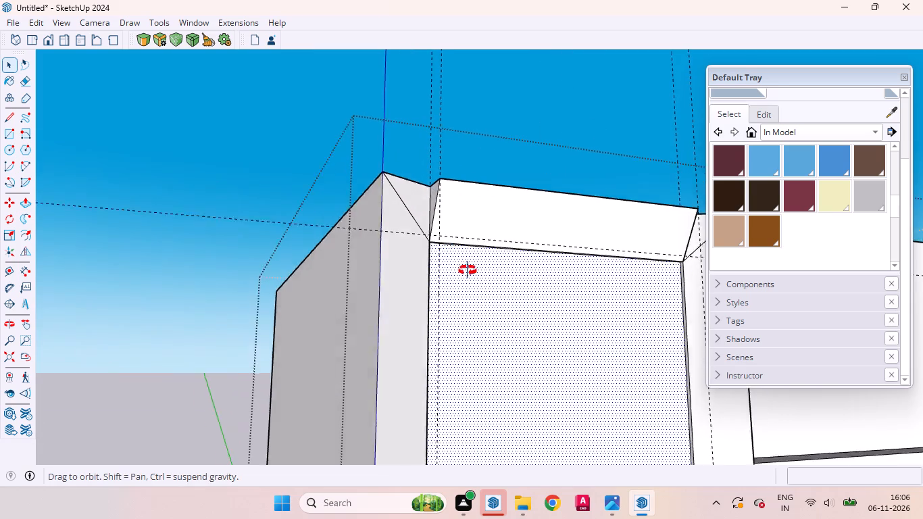
middle_click_drag(468, 270, 561, 455)
scroll(401, 236, "up", 8)
left_click(422, 186)
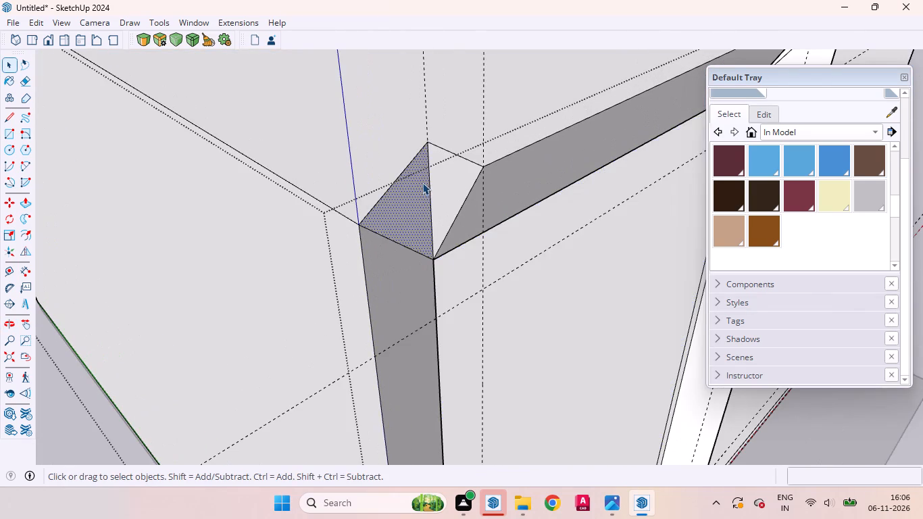
middle_click_drag(425, 196, 475, 298)
scroll(428, 159, "down", 4)
scroll(428, 159, "up", 2)
scroll(428, 159, "down", 1)
middle_click_drag(436, 216, 479, 255)
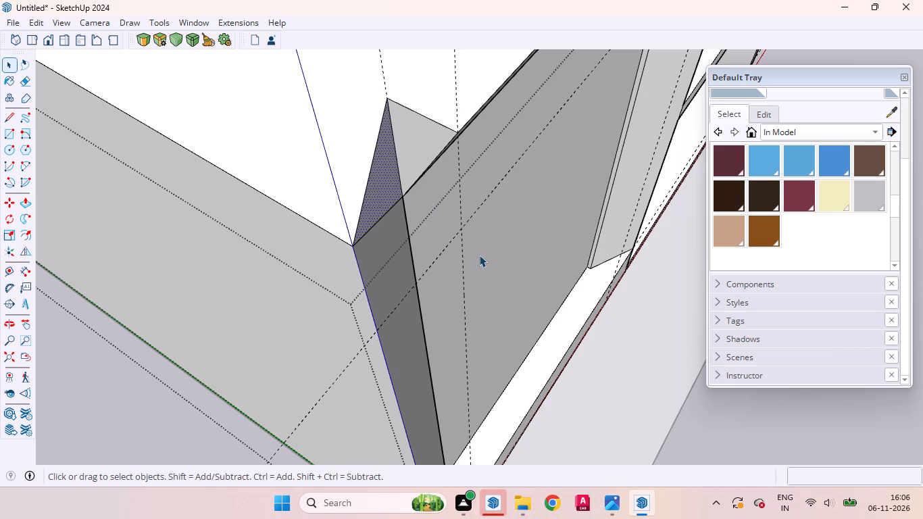
middle_click_drag(479, 255, 388, 124)
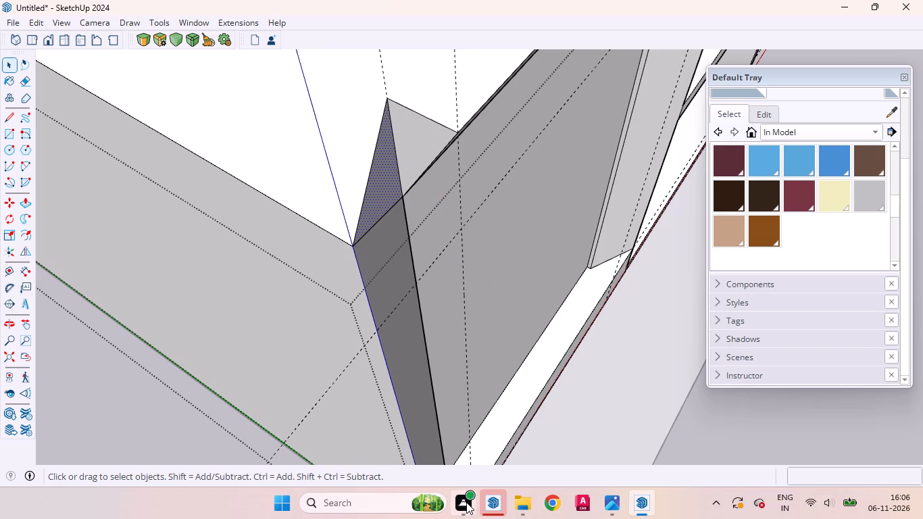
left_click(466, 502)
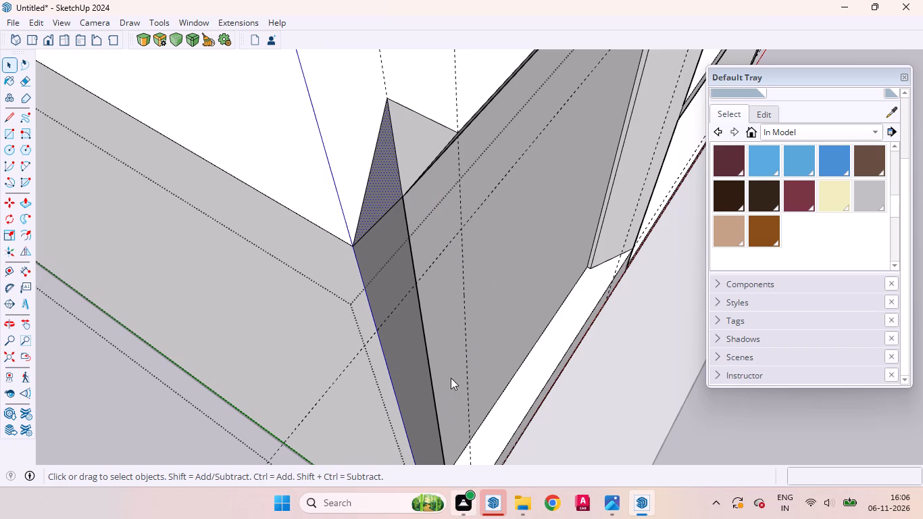
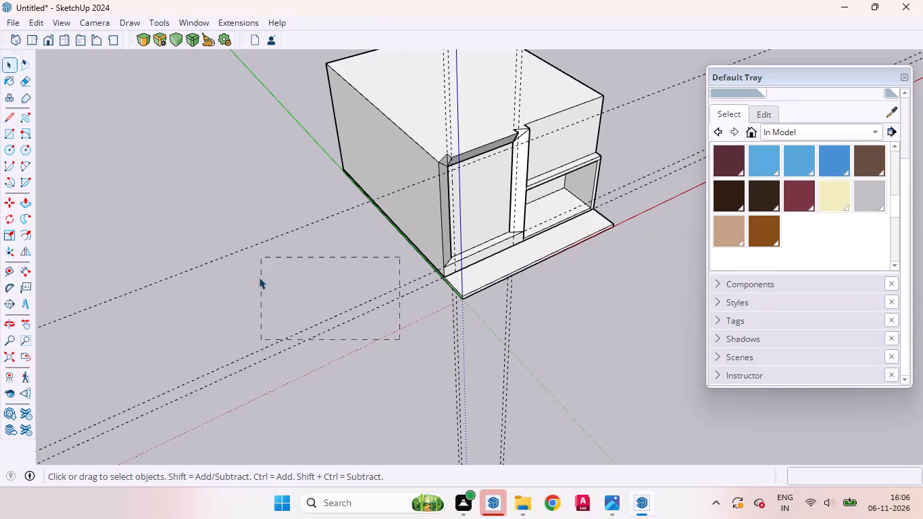
Inside the building group, delete the two horizontal guides and the vertical guides running past the front frame.
double_click(420, 190)
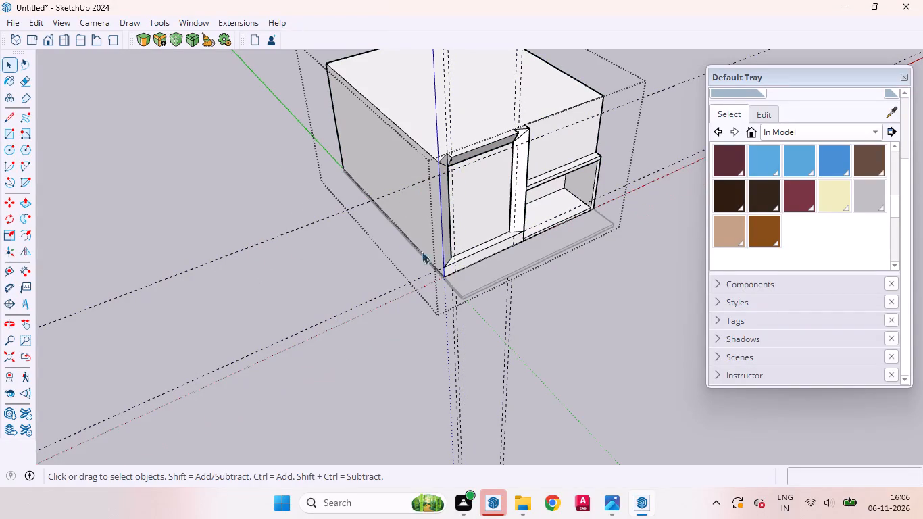
left_click_drag(355, 331, 207, 197)
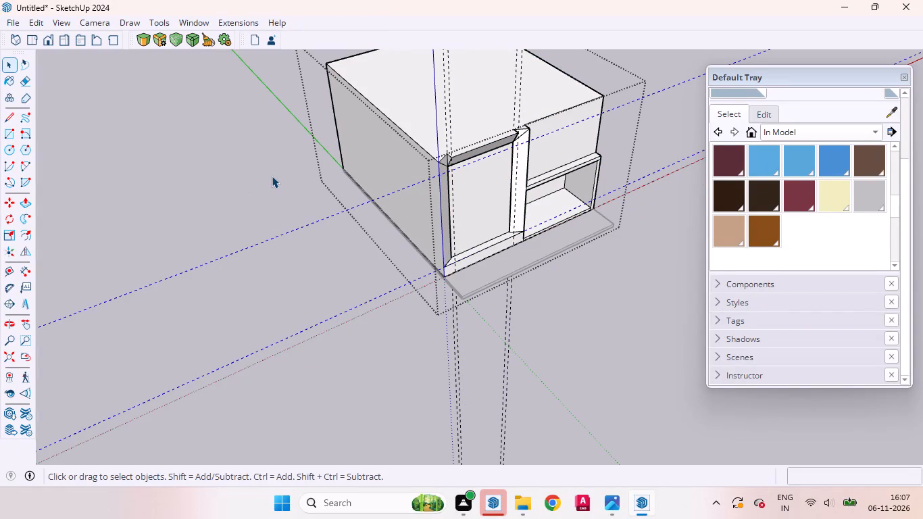
key("Delete")
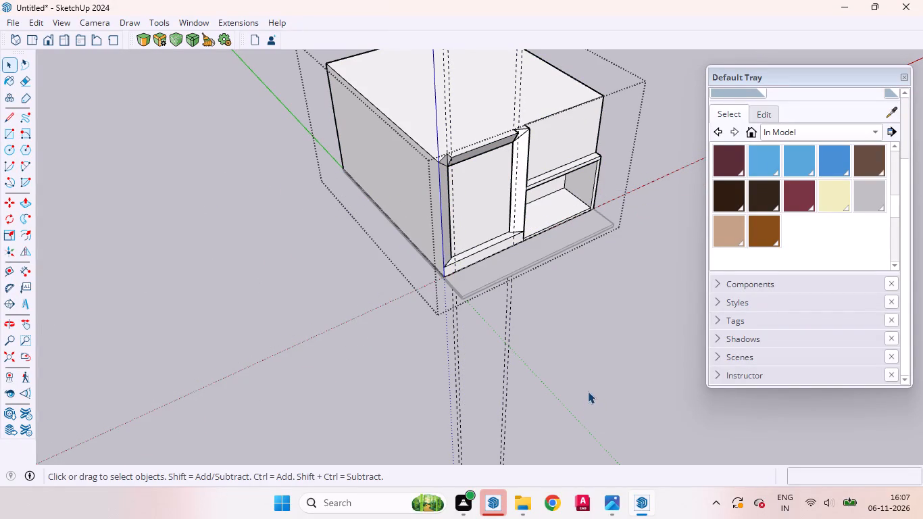
left_click_drag(588, 391, 396, 339)
key("Delete")
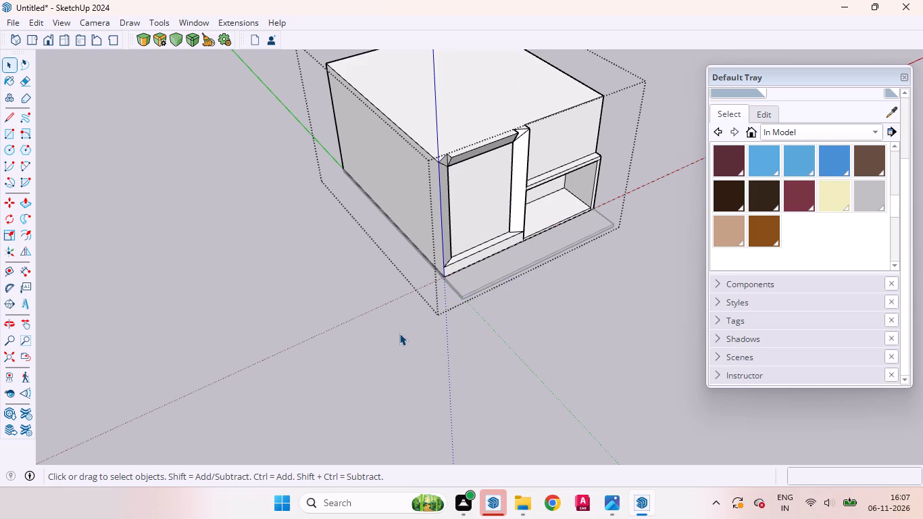
left_click(583, 411)
Examine the building's front frame and its sloped top band from above, from the front and from the side.
scroll(653, 0, "up", 13)
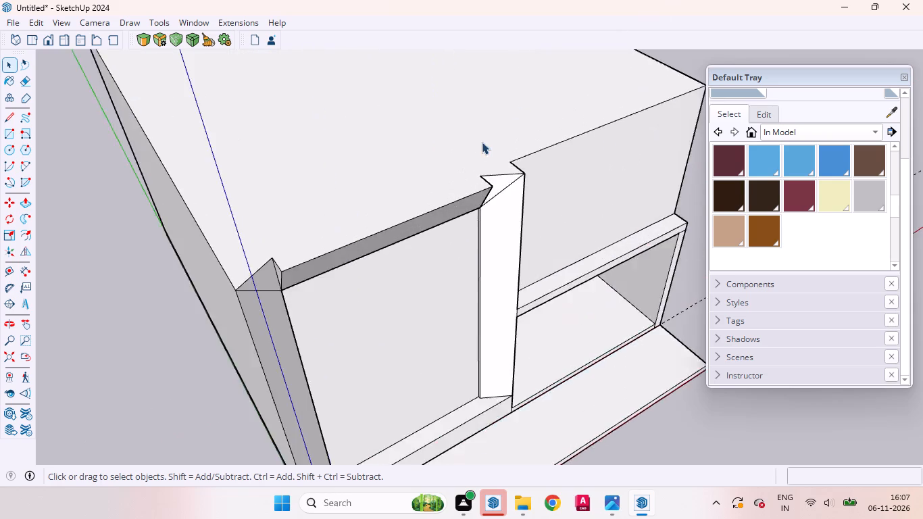
scroll(482, 142, "up", 3)
middle_click_drag(459, 219, 445, 27)
scroll(444, 192, "down", 11)
middle_click_drag(436, 216, 267, 200)
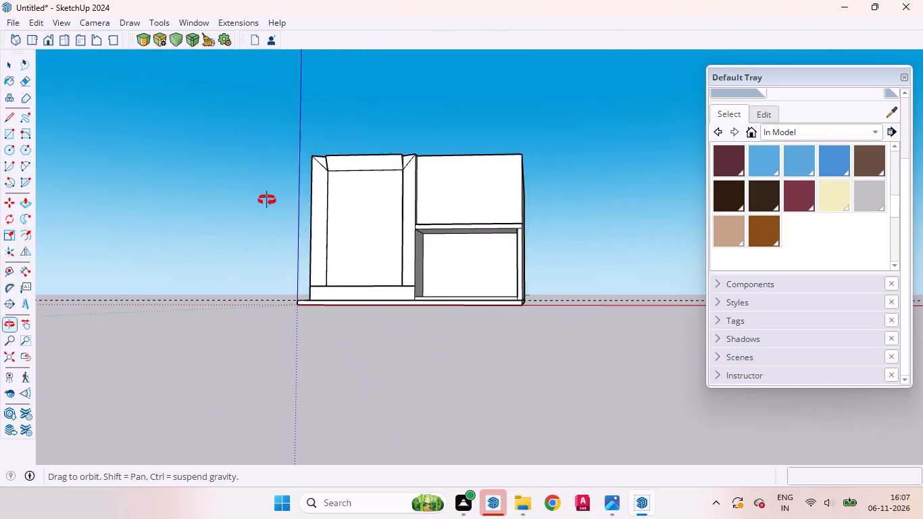
middle_click_drag(267, 200, 267, 201)
scroll(298, 187, "up", 10)
scroll(346, 224, "down", 5)
middle_click_drag(424, 220, 280, 312)
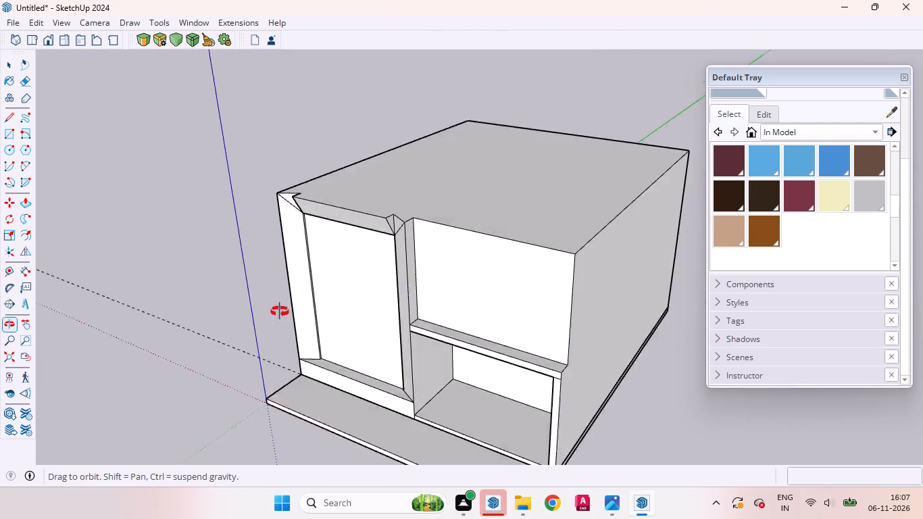
middle_click_drag(280, 312, 266, 234)
Examine the junction of the sloped top band and the left post, including the notch at the roof corner.
scroll(271, 162, "up", 20)
scroll(271, 162, "up", 2)
middle_click_drag(347, 227, 357, 230)
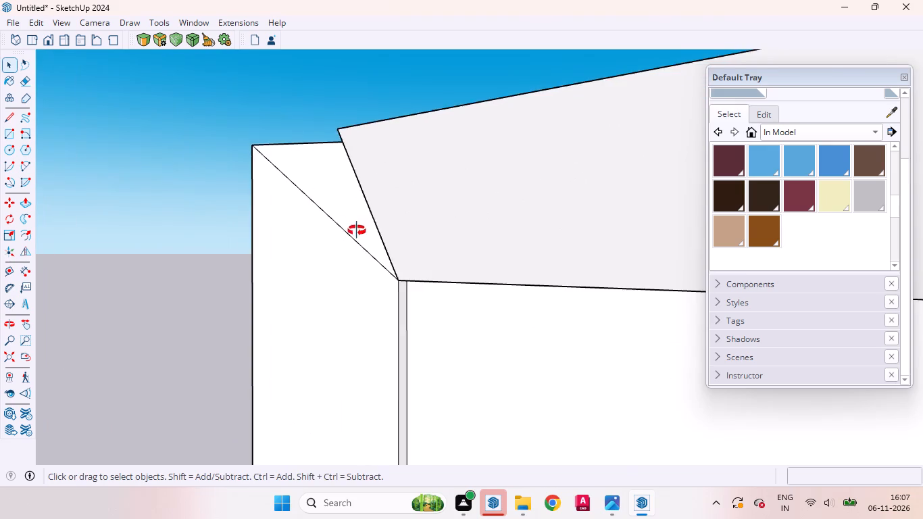
middle_click_drag(357, 230, 232, 119)
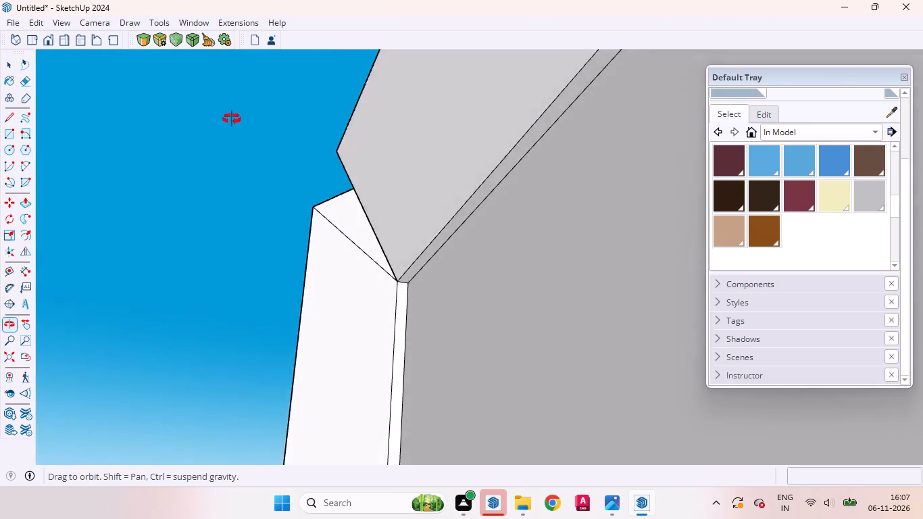
middle_click_drag(232, 119, 643, 374)
scroll(489, 259, "down", 8)
scroll(430, 182, "down", 1)
scroll(430, 182, "up", 1)
scroll(430, 182, "down", 4)
middle_click_drag(454, 251, 470, 274)
scroll(466, 262, "up", 9)
scroll(409, 221, "down", 6)
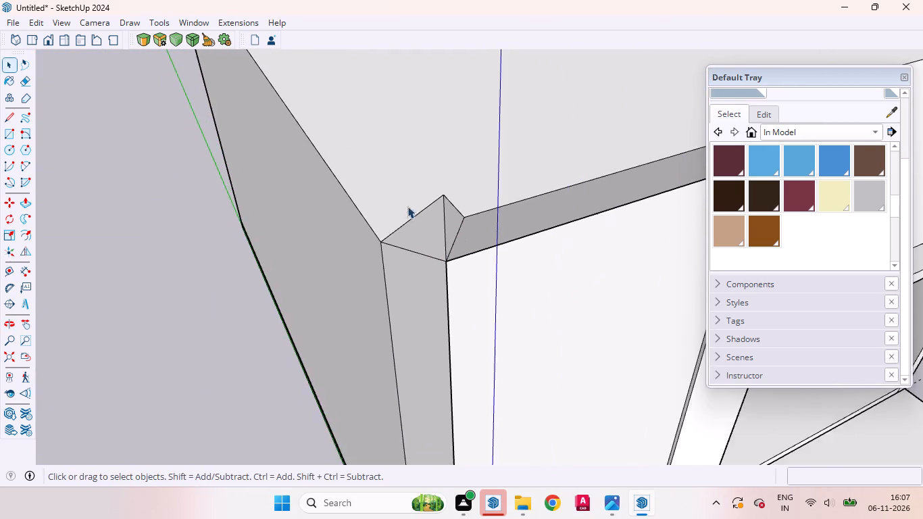
scroll(407, 206, "down", 4)
scroll(429, 220, "up", 4)
middle_click_drag(423, 240, 371, 135)
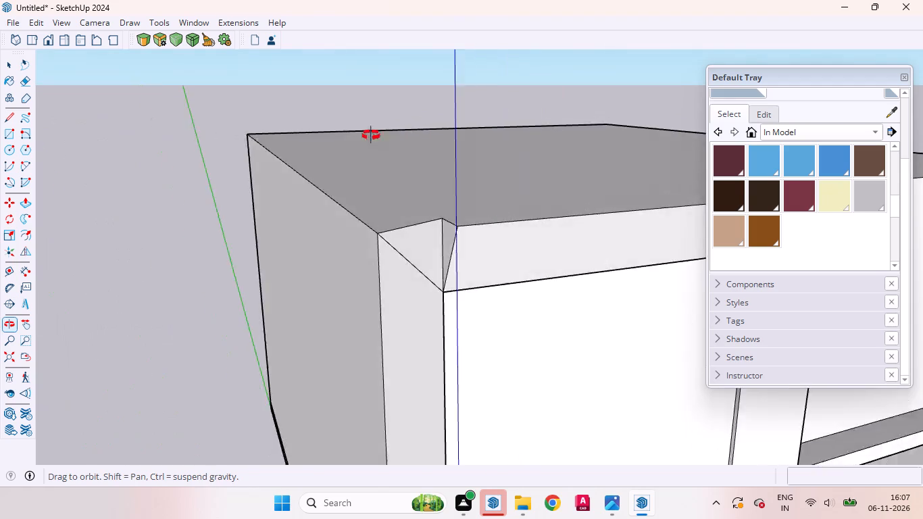
middle_click_drag(371, 135, 349, 136)
scroll(399, 205, "down", 4)
middle_click_drag(464, 249, 272, 152)
scroll(446, 192, "up", 6)
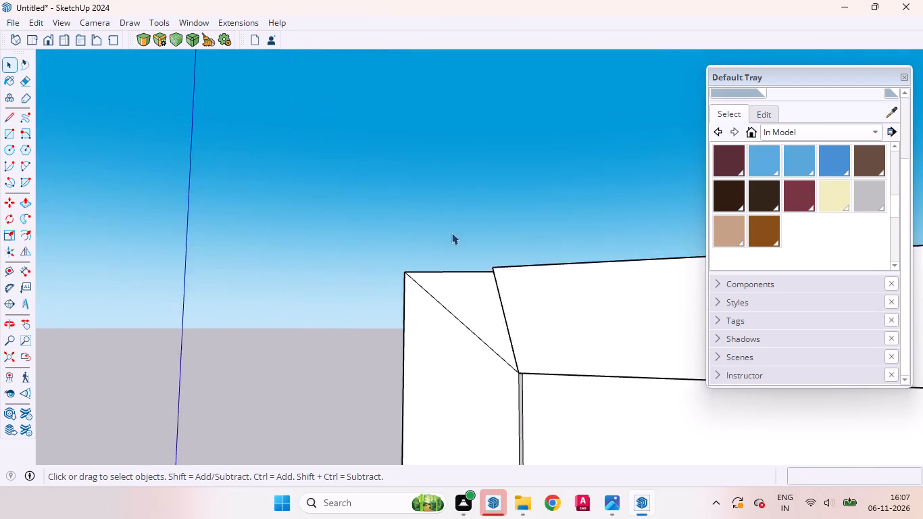
scroll(451, 232, "up", 4)
scroll(450, 228, "down", 6)
scroll(495, 271, "down", 4)
scroll(511, 307, "up", 1)
middle_click_drag(505, 307, 249, 209)
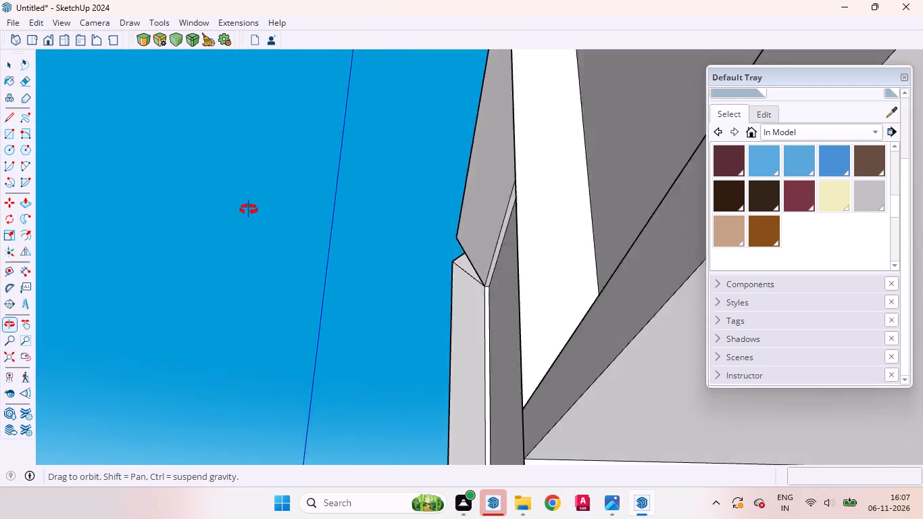
middle_click_drag(249, 209, 307, 486)
scroll(541, 211, "up", 5)
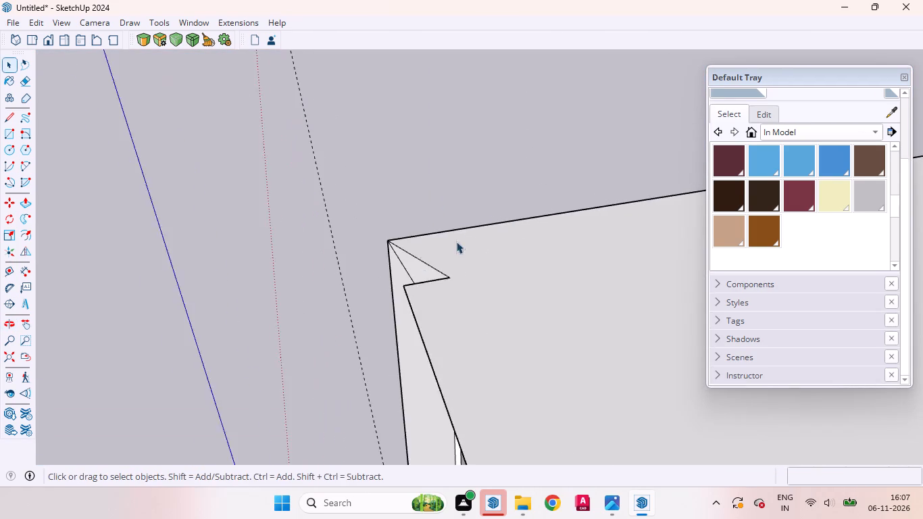
scroll(456, 241, "up", 4)
scroll(428, 262, "down", 5)
scroll(447, 262, "up", 1)
scroll(449, 262, "down", 1)
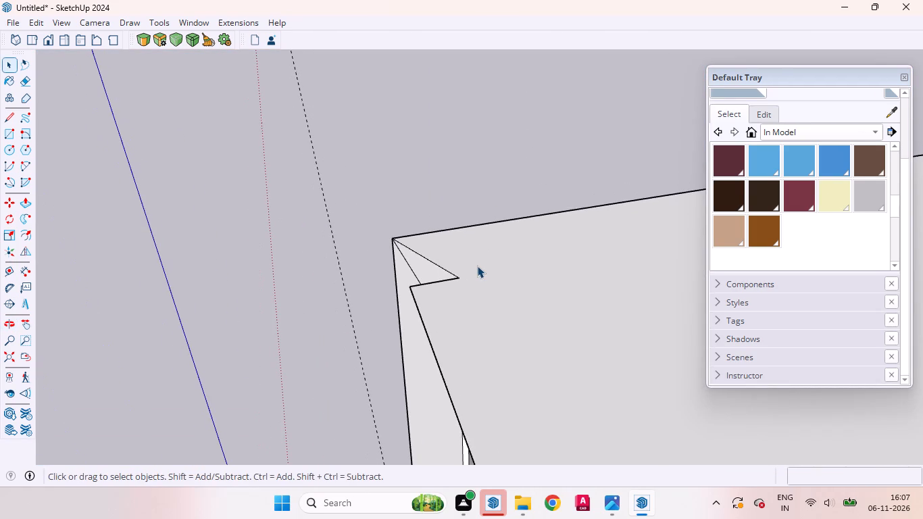
Draw a 2' by 1' 1" rectangle over the notch above the left post, from the roof's outer corner to the notch's inner corner.
key("r")
scroll(455, 268, "up", 4)
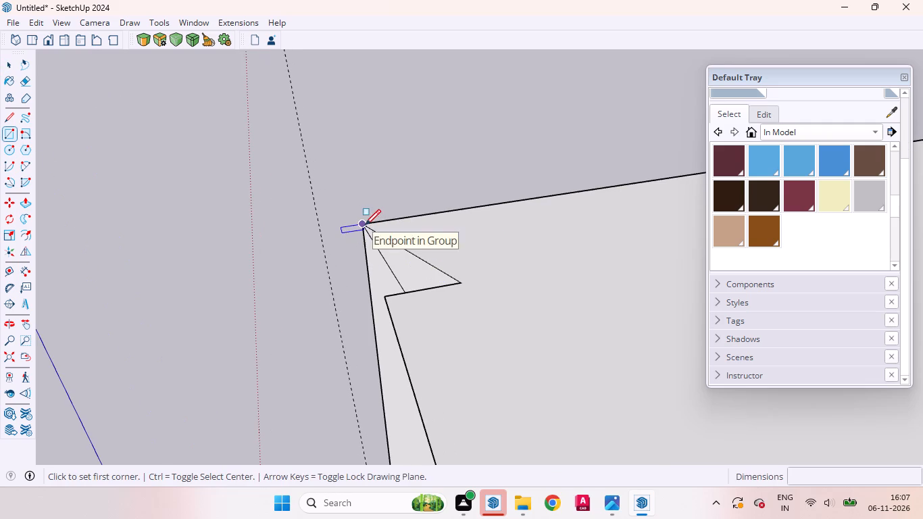
left_click(365, 225)
left_click(459, 285)
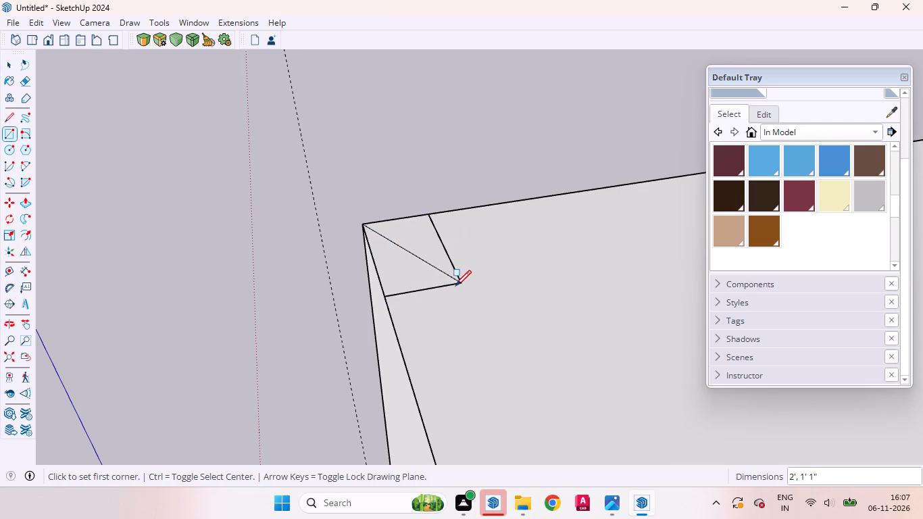
key("space")
Push/Pull the corner rectangle down 6 1/2" and then another 1' 5 1/2" to the top band's lower edge.
scroll(495, 272, "down", 4)
middle_click_drag(406, 313, 502, 238)
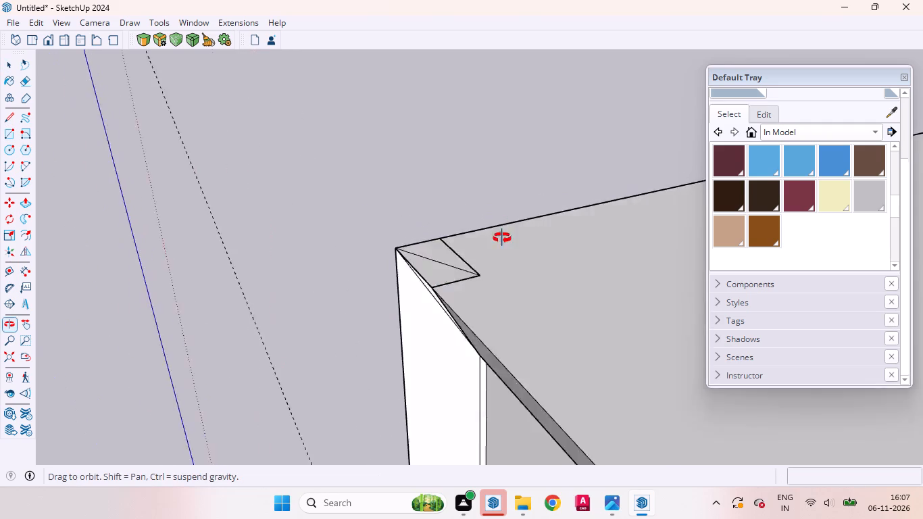
middle_click_drag(502, 238, 606, 89)
scroll(468, 230, "up", 1)
scroll(468, 230, "down", 1)
scroll(468, 232, "up", 5)
middle_click_drag(468, 274, 501, 199)
left_click(478, 243)
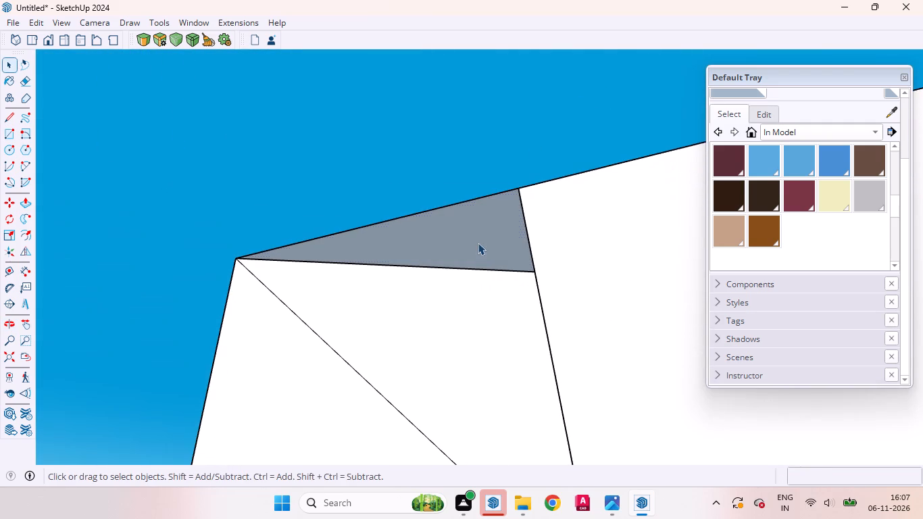
key("p")
left_click_drag(477, 239, 483, 272)
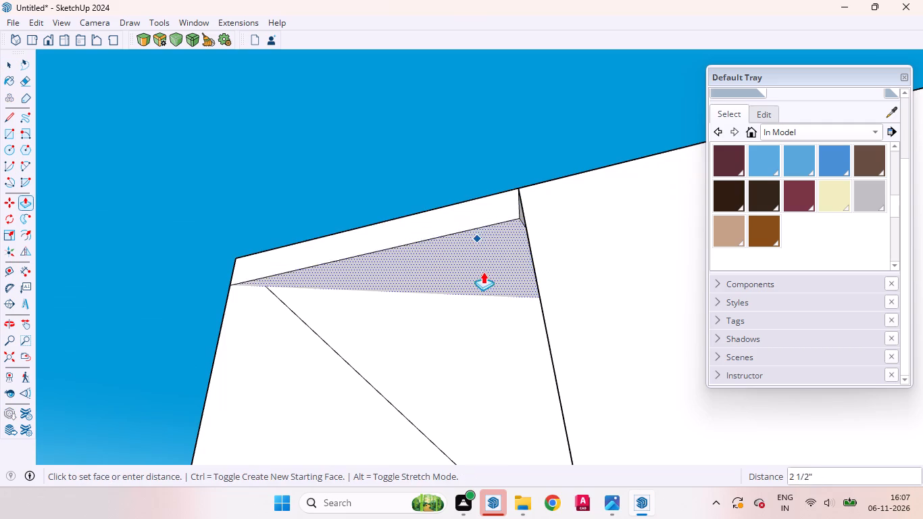
left_click_drag(483, 272, 504, 316)
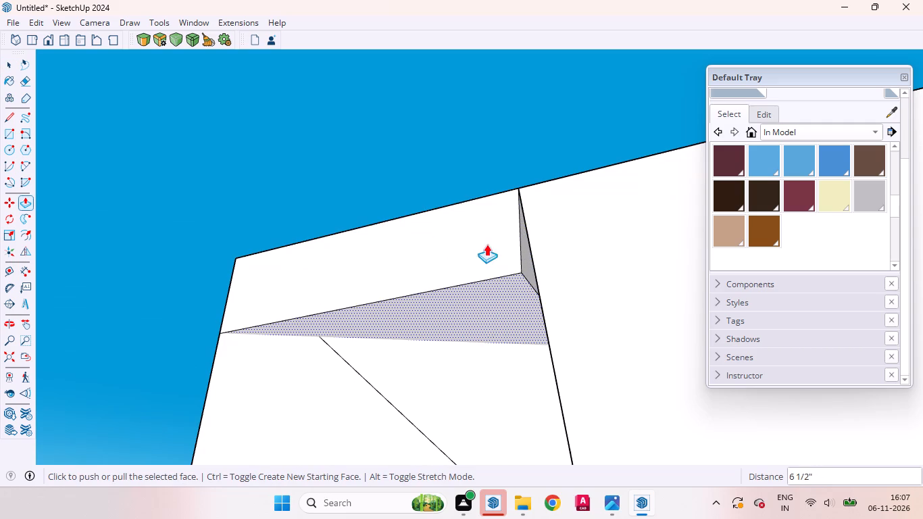
scroll(487, 246, "down", 9)
scroll(497, 249, "up", 5)
left_click_drag(484, 209, 516, 304)
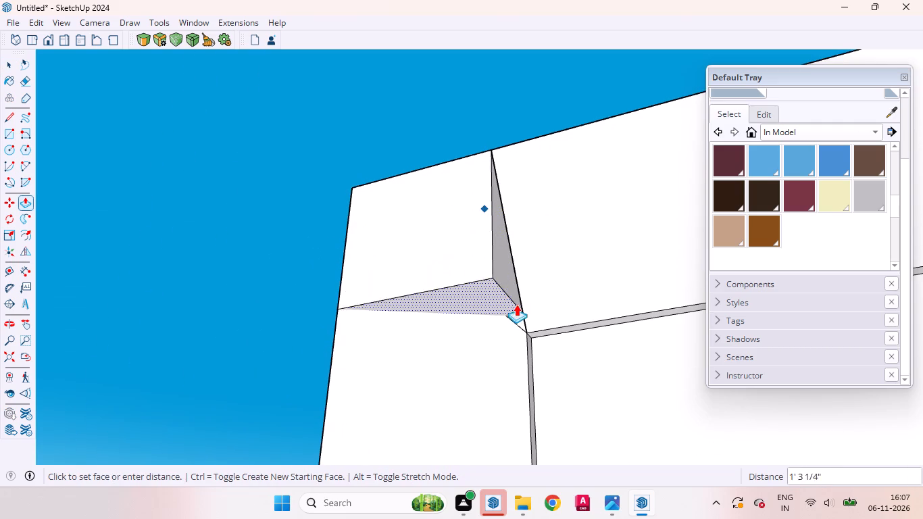
left_click_drag(516, 304, 524, 331)
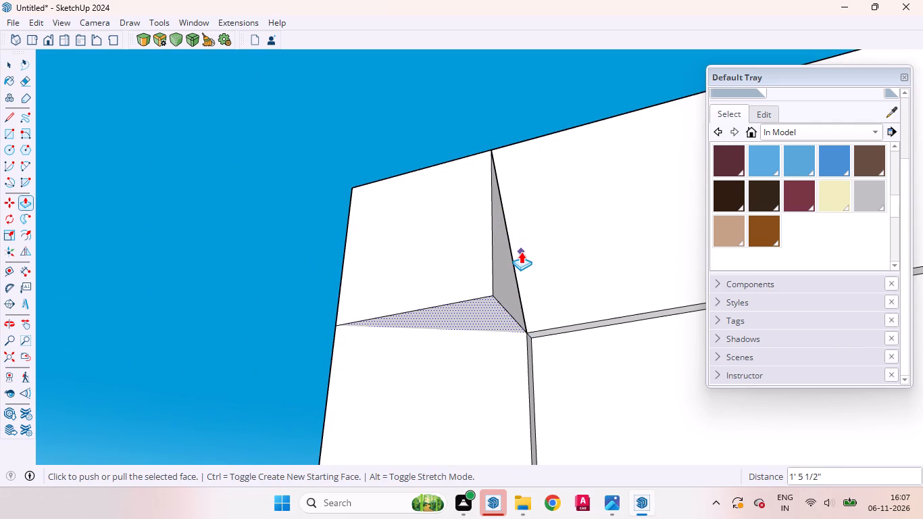
key("space")
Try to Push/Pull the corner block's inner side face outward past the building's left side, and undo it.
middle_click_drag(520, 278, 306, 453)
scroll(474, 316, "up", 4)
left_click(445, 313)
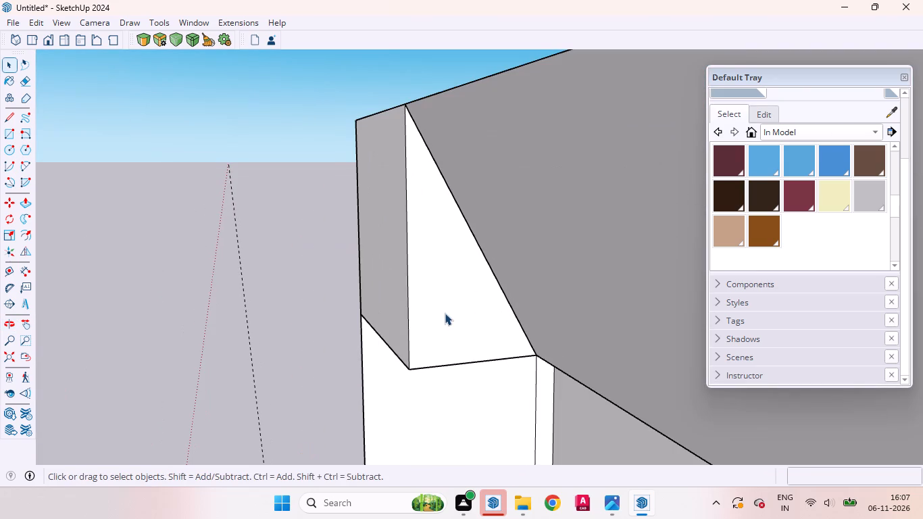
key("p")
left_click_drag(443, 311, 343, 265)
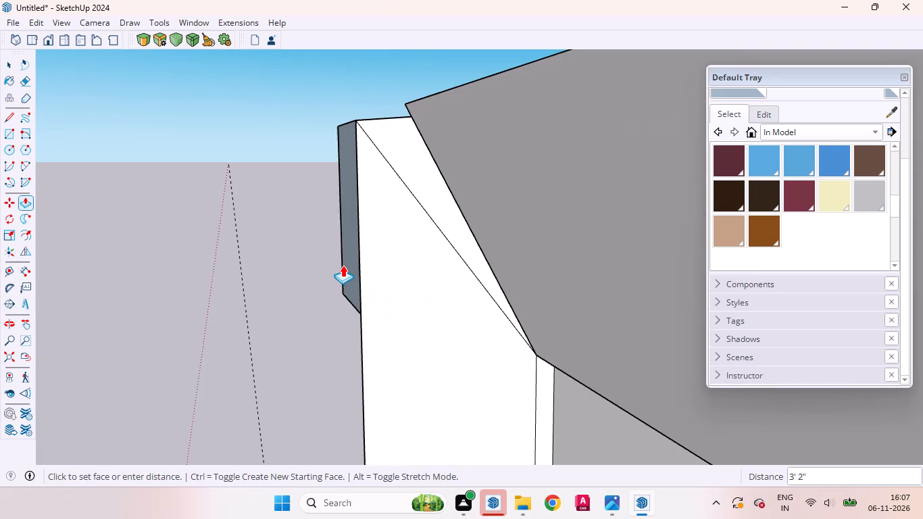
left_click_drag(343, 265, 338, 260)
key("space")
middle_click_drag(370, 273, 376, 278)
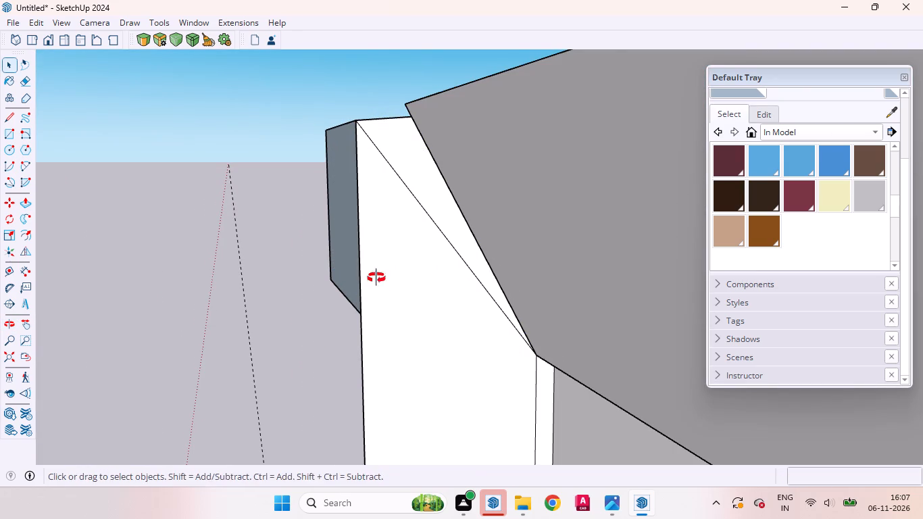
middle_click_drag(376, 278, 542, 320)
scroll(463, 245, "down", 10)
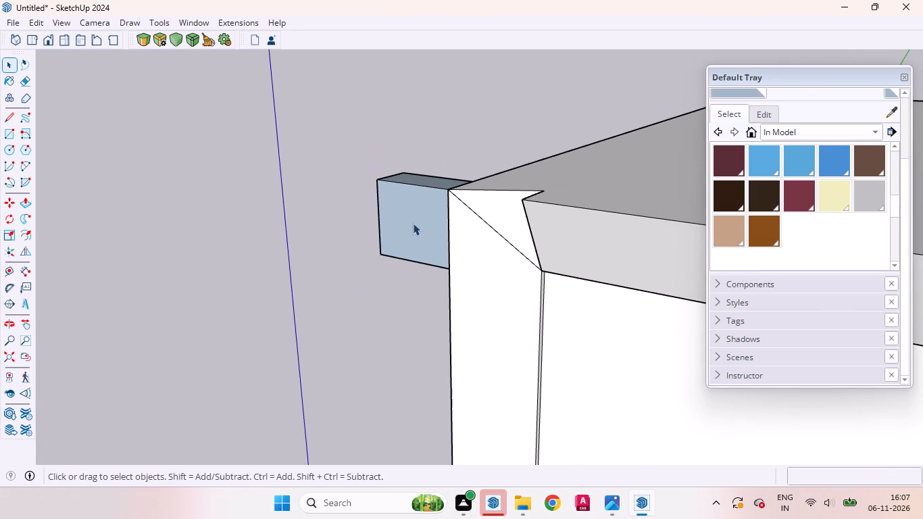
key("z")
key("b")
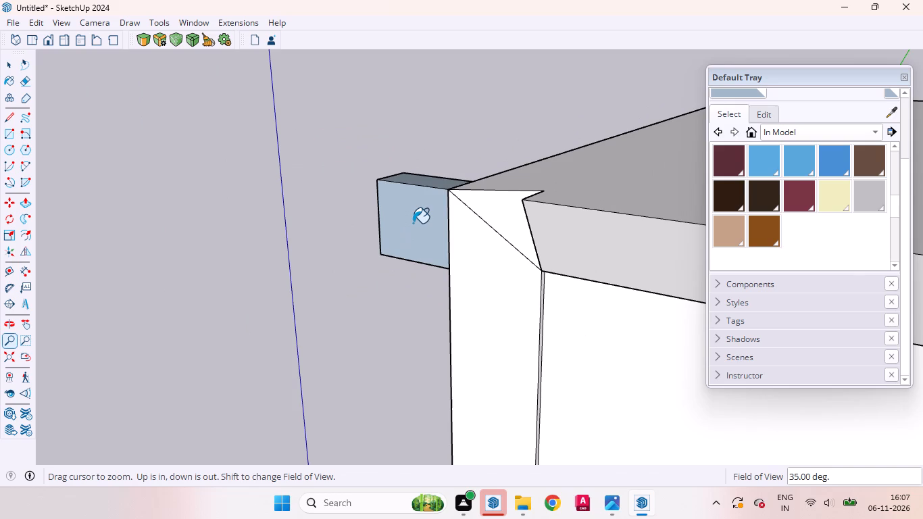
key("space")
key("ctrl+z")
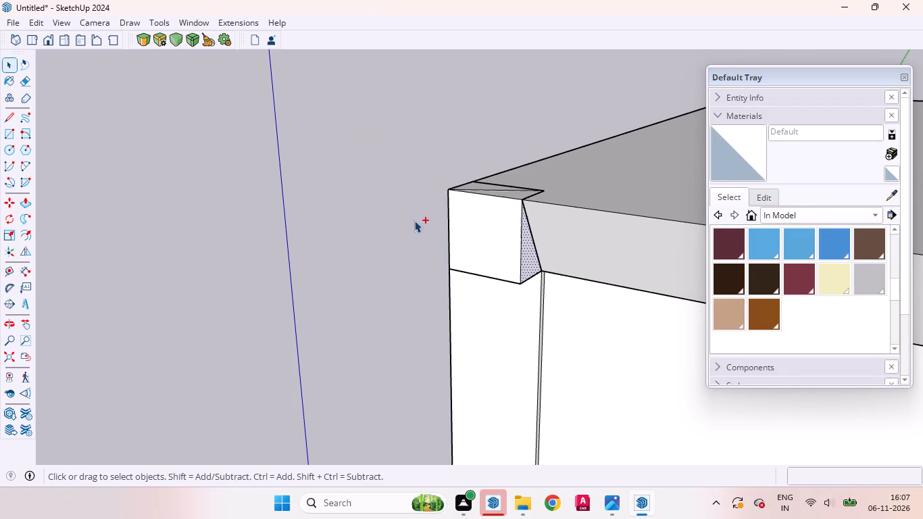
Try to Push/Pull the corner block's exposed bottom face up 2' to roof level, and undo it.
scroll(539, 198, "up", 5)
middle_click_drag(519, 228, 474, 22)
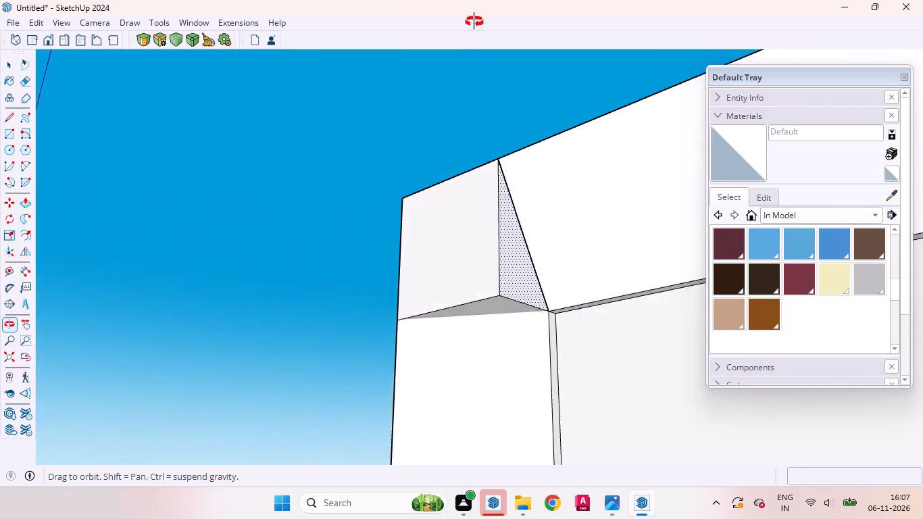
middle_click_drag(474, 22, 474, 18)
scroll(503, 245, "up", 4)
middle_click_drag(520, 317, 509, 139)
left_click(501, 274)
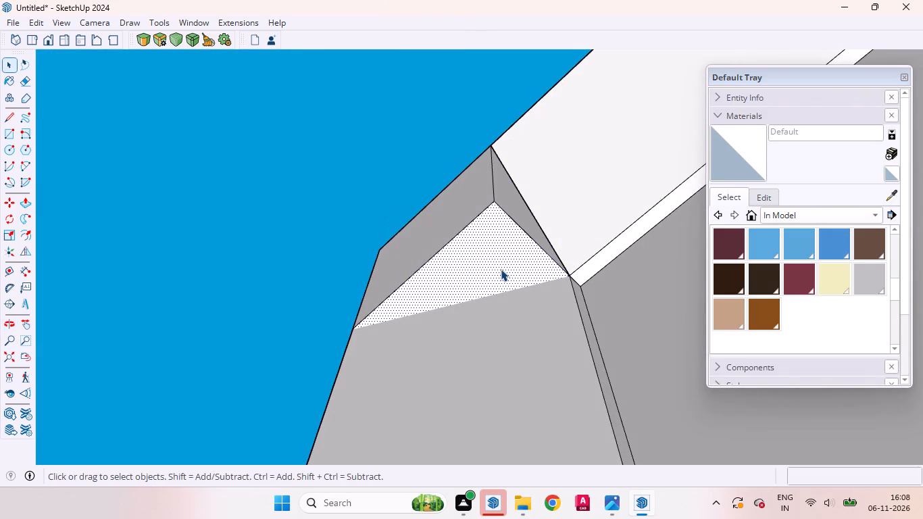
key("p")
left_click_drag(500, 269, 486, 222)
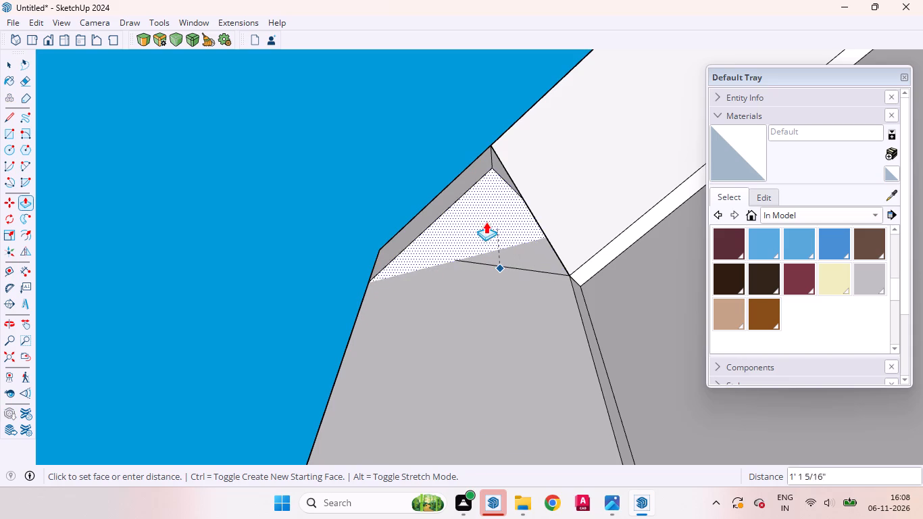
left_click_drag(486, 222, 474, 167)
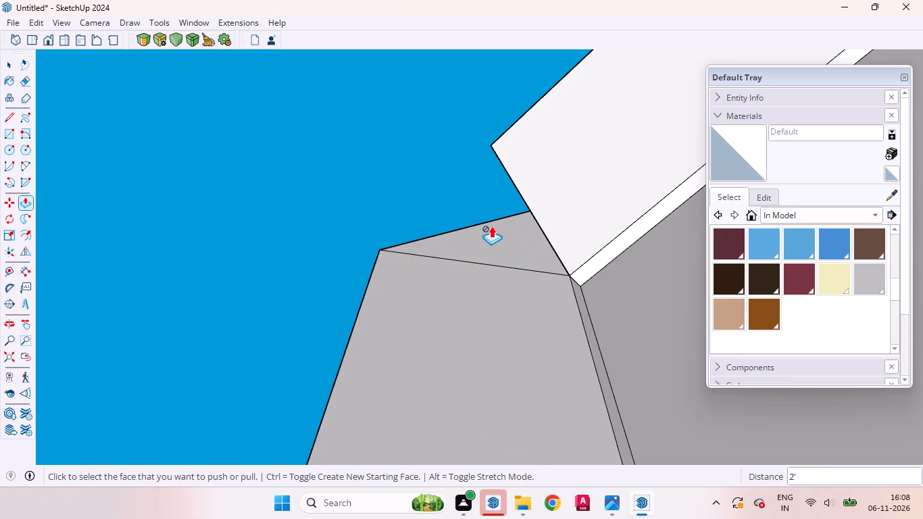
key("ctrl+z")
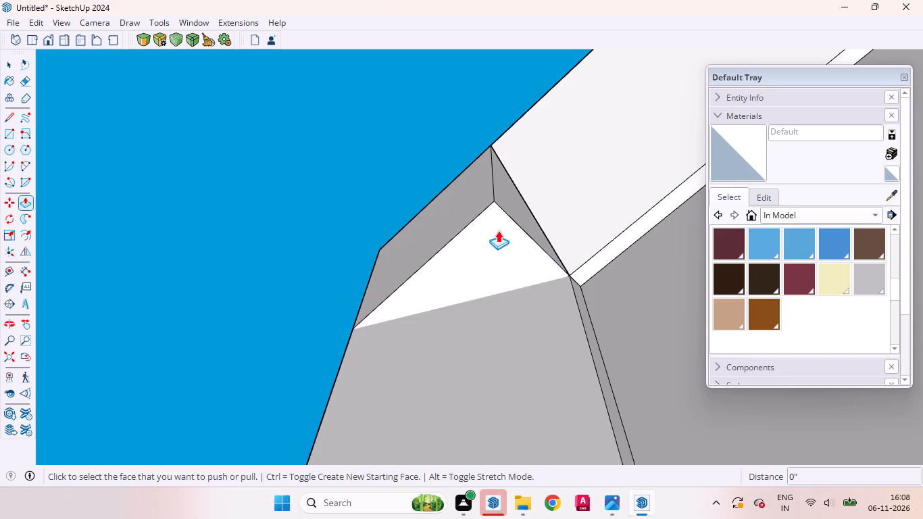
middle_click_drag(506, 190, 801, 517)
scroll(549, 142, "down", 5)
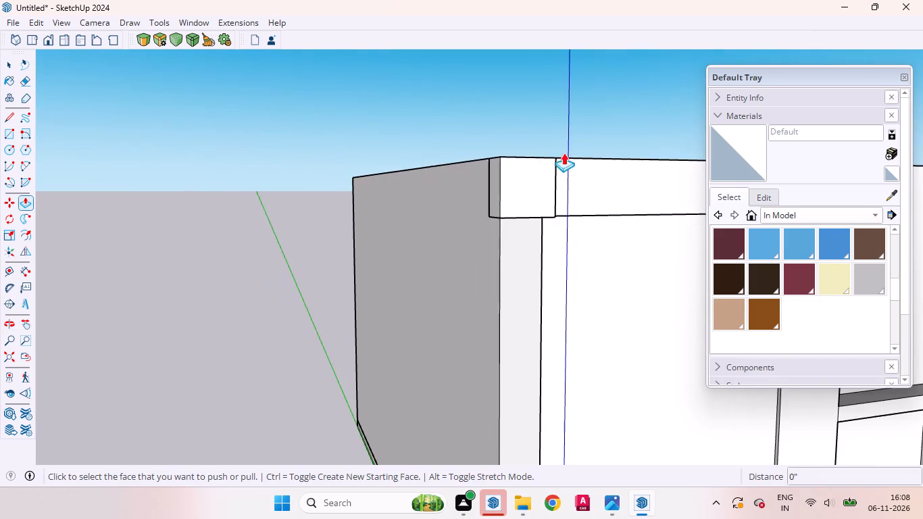
Examine the corner block above the left post from above, the front and below, including its exposed underside.
middle_click_drag(565, 178, 572, 352)
scroll(521, 162, "up", 4)
scroll(593, 187, "up", 4)
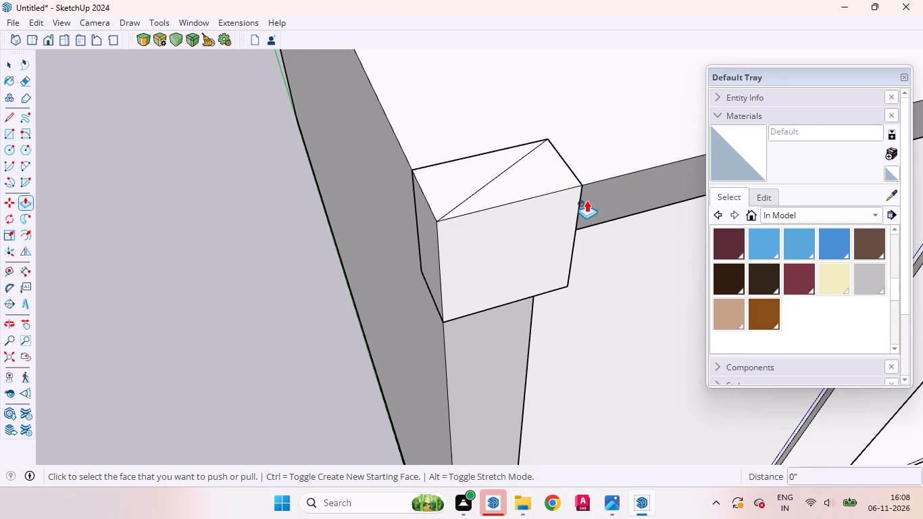
scroll(509, 191, "down", 4)
middle_click_drag(537, 203, 306, 26)
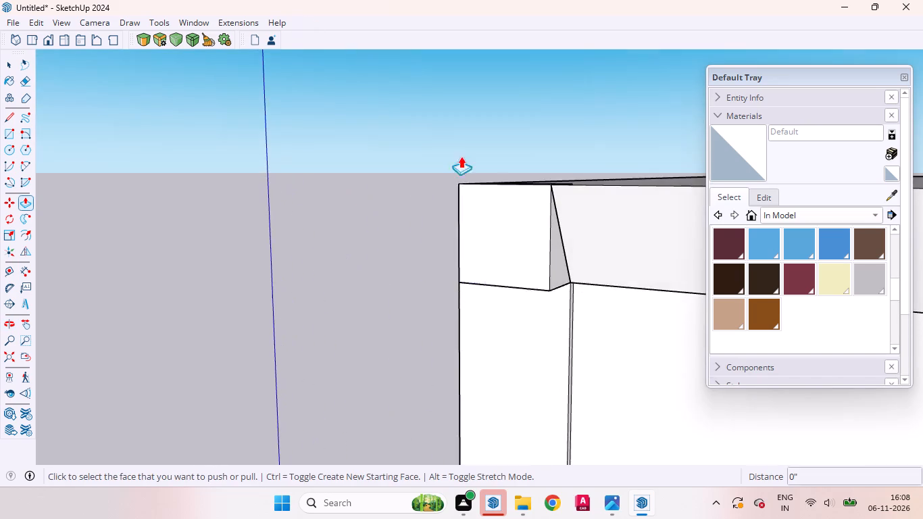
scroll(462, 159, "up", 4)
scroll(455, 143, "down", 9)
middle_click_drag(535, 195, 456, 21)
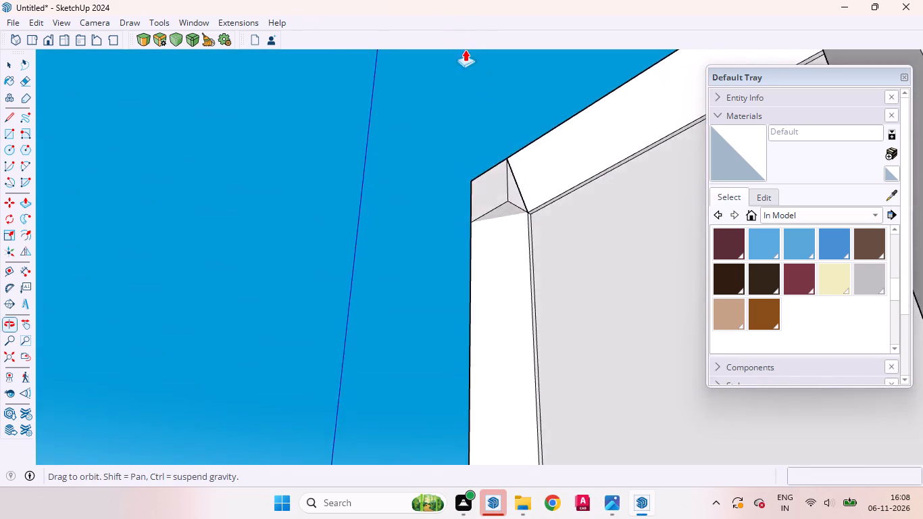
scroll(501, 132, "up", 9)
middle_click_drag(527, 271, 457, 173)
scroll(493, 244, "up", 5)
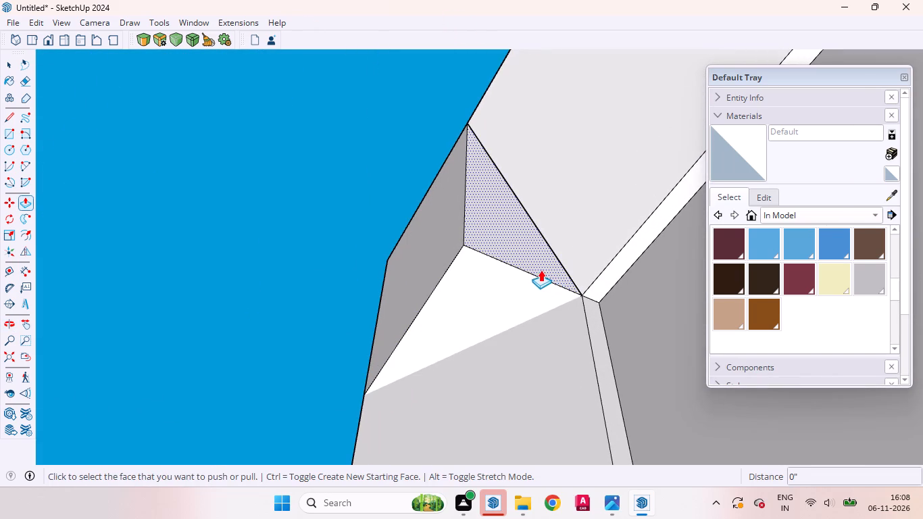
key("space")
middle_click_drag(418, 251, 712, 363)
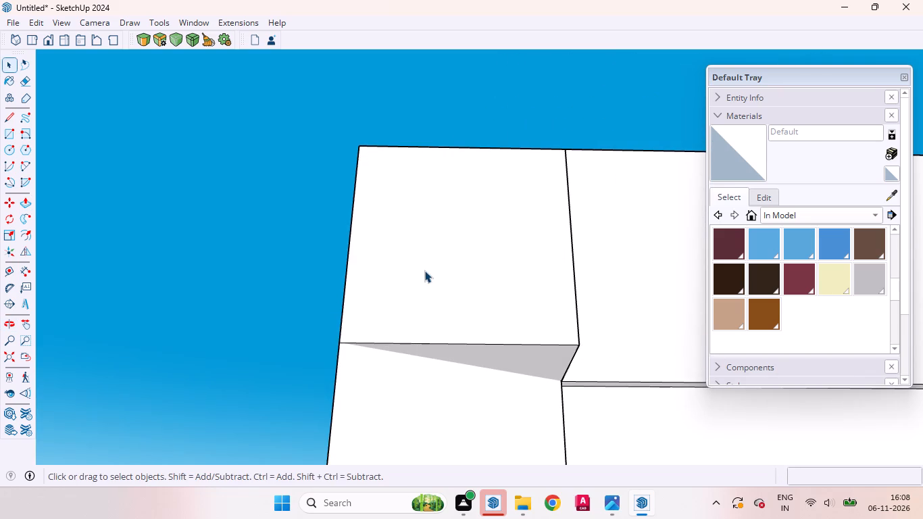
scroll(436, 261, "down", 4)
middle_click_drag(401, 228, 516, 430)
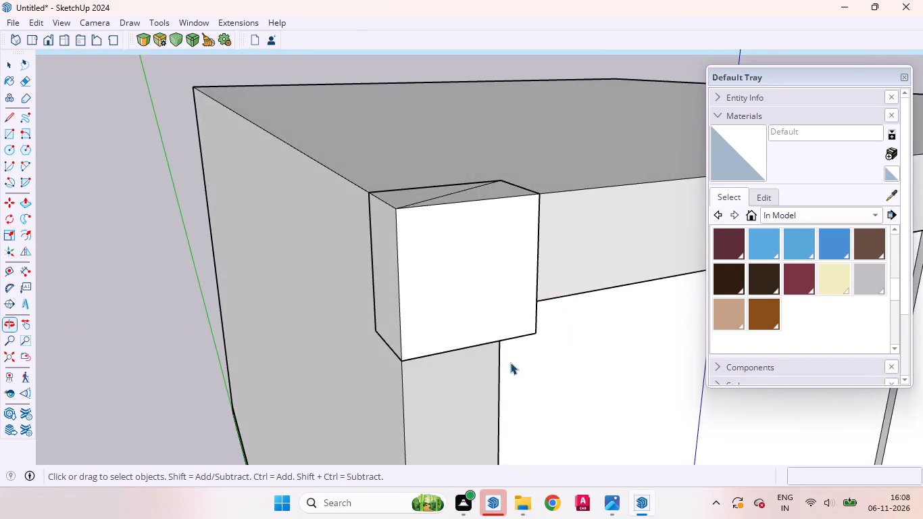
scroll(503, 255, "up", 4)
scroll(508, 245, "down", 9)
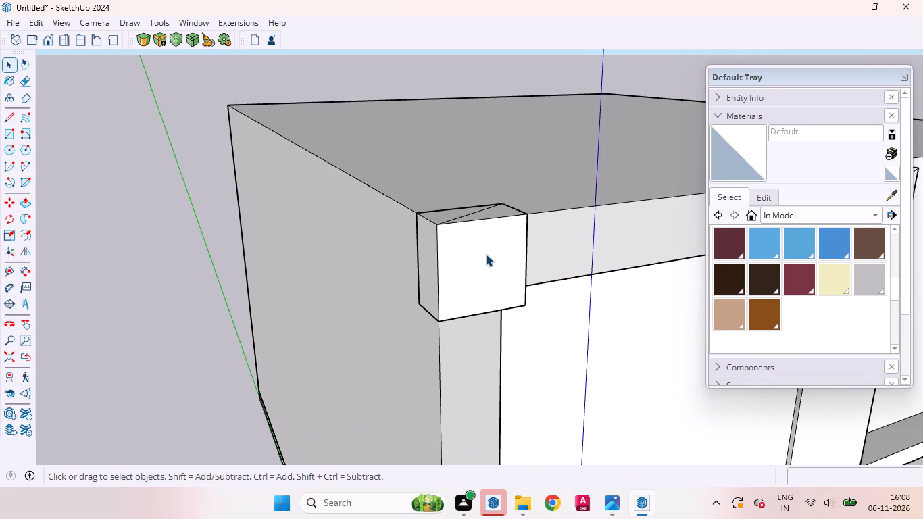
Undo the corner block above the left post, its rectangle over the notch, and the removal of the vertical guides.
key("ctrl+z")
key("ctrl+z")
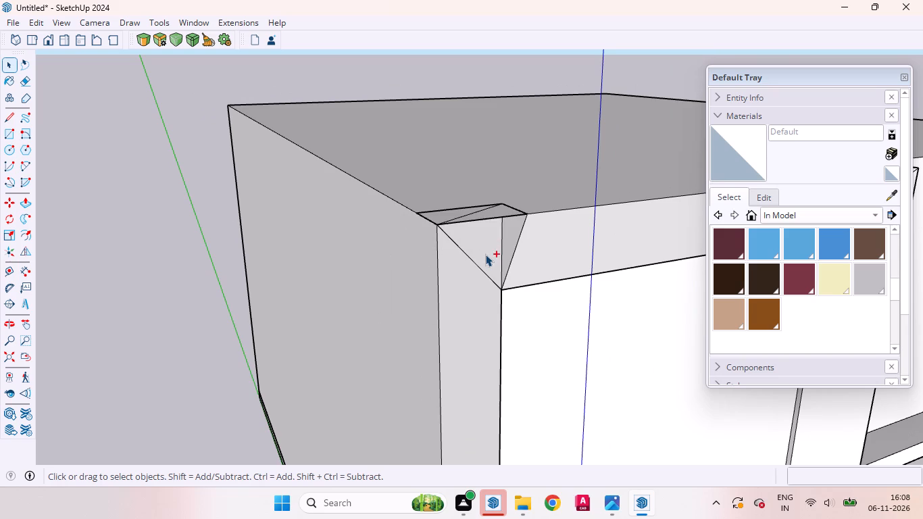
key("ctrl+z")
key("ctrl+z")
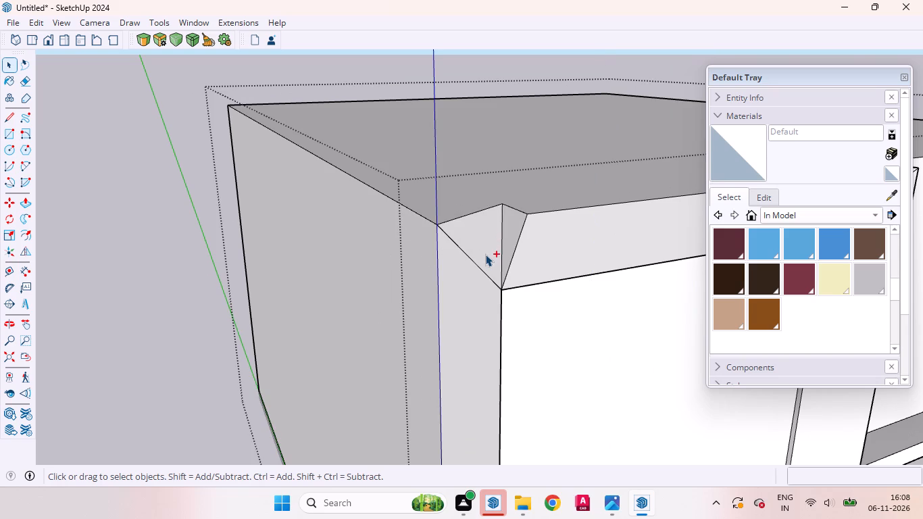
key("ctrl+z")
Examine the top band's corner junctions at both posts, selecting the triangular face above the right post.
scroll(487, 231, "down", 8)
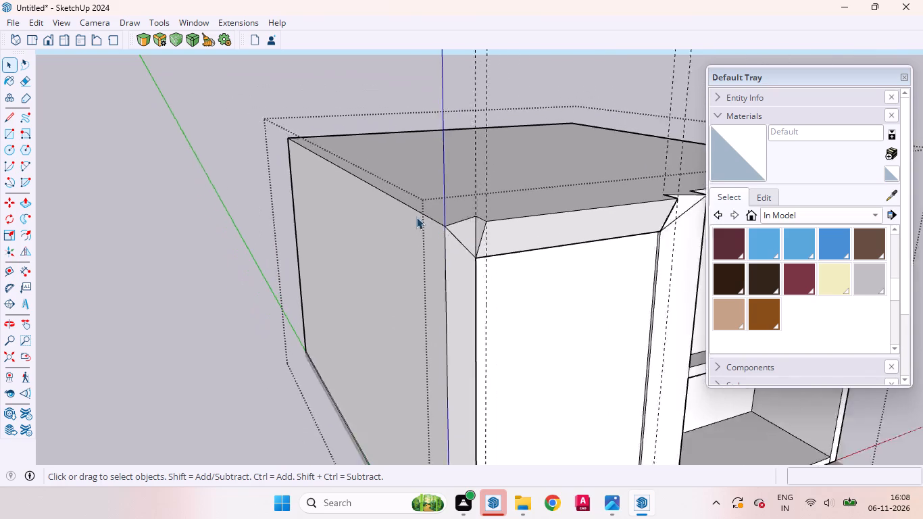
scroll(416, 217, "down", 6)
middle_click_drag(658, 224, 566, 198)
scroll(484, 180, "up", 1)
scroll(484, 181, "down", 1)
scroll(484, 182, "up", 16)
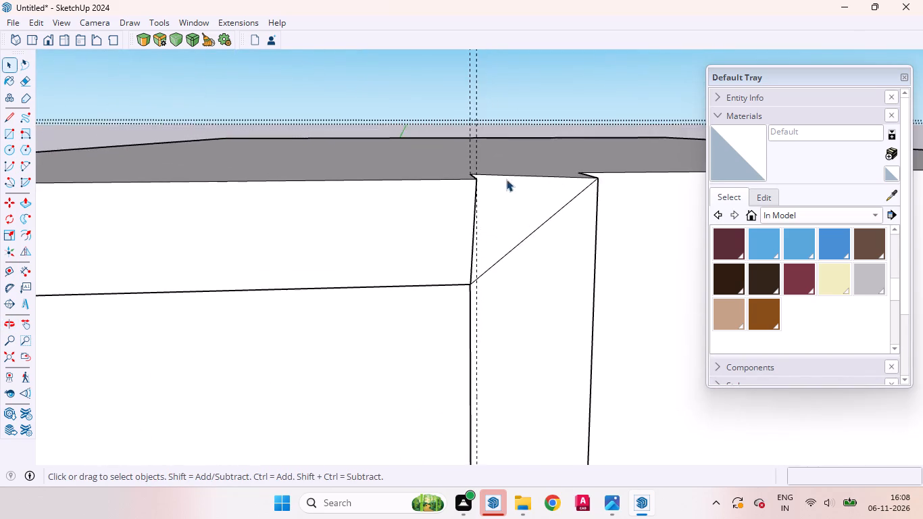
middle_click_drag(519, 212, 559, 331)
scroll(558, 321, "up", 1)
scroll(529, 224, "down", 20)
middle_click_drag(522, 203, 497, 157)
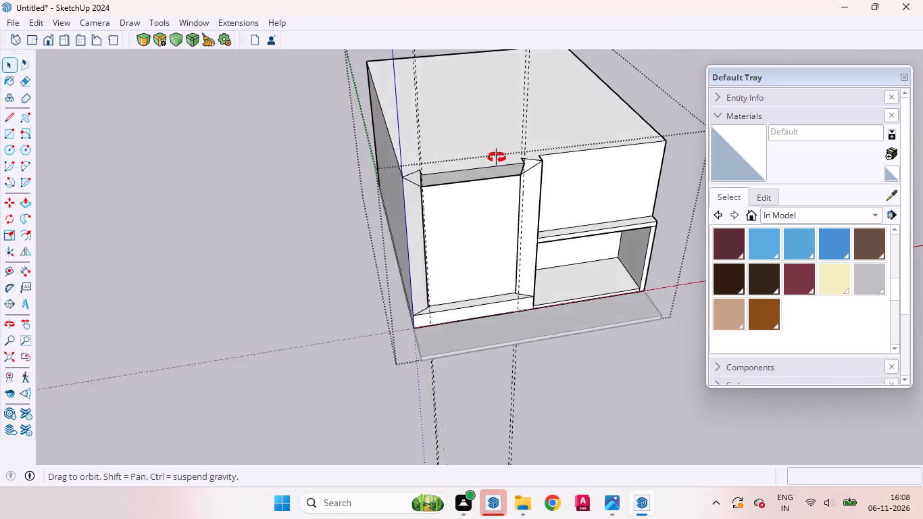
middle_click_drag(497, 157, 464, 70)
middle_click(464, 70)
scroll(446, 75, "up", 6)
scroll(448, 89, "down", 1)
scroll(448, 89, "up", 3)
scroll(448, 89, "down", 5)
middle_click_drag(490, 143, 389, 176)
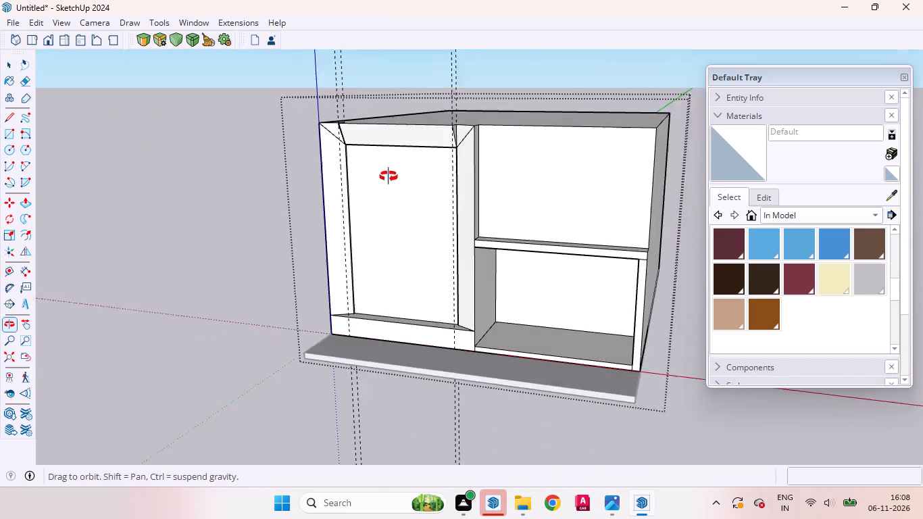
middle_click_drag(389, 176, 388, 172)
scroll(453, 111, "up", 9)
scroll(455, 163, "down", 1)
scroll(455, 164, "up", 2)
left_click(470, 180)
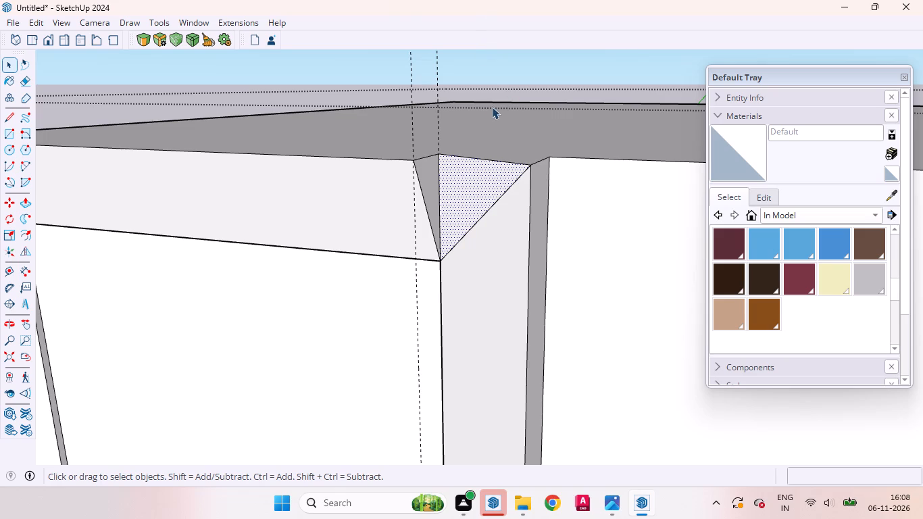
scroll(499, 404, "down", 3)
scroll(503, 400, "up", 1)
scroll(505, 398, "down", 6)
scroll(530, 330, "down", 5)
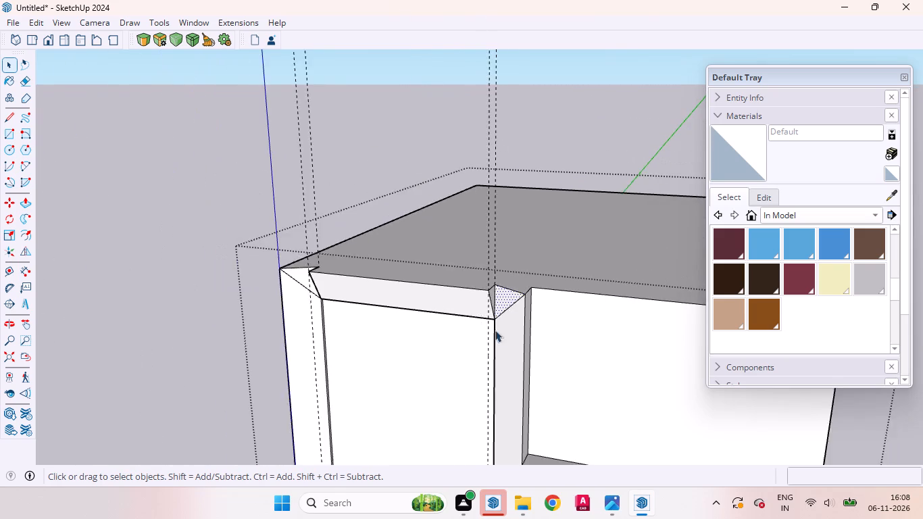
scroll(495, 330, "down", 17)
middle_click_drag(472, 357, 566, 270)
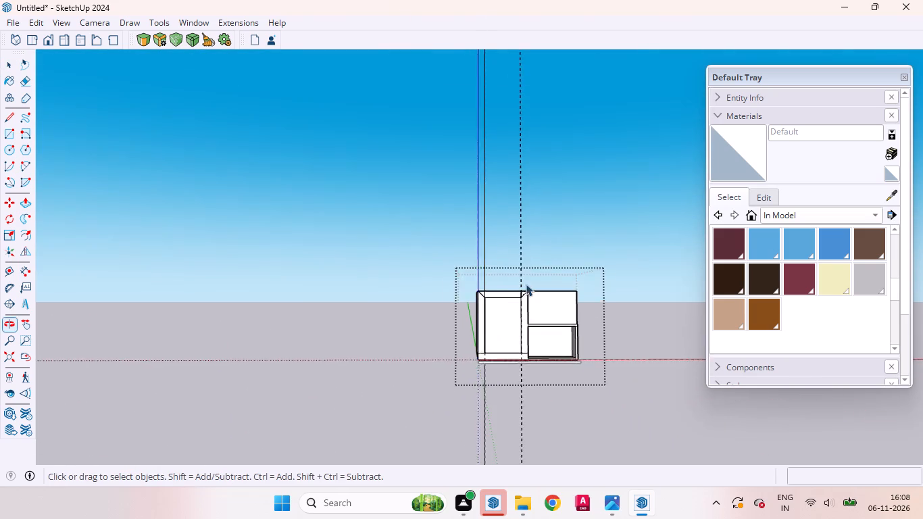
scroll(526, 284, "up", 18)
scroll(517, 311, "down", 14)
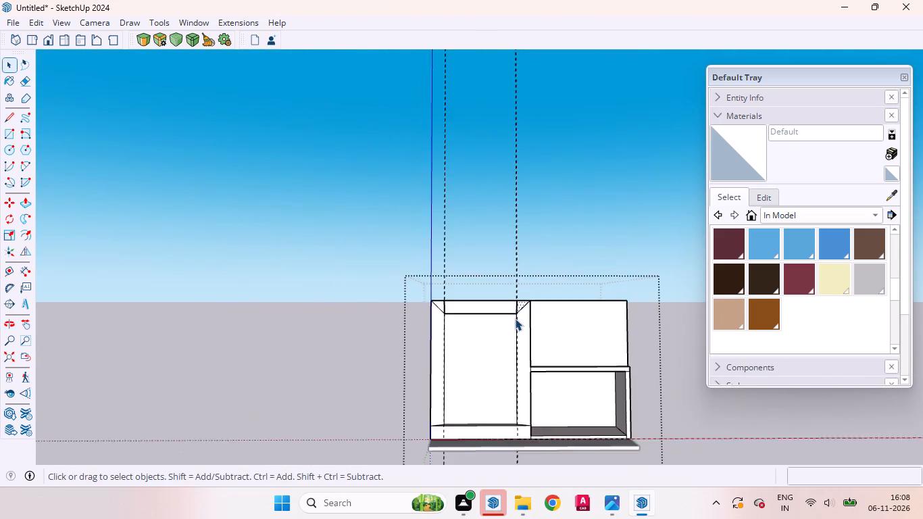
Undo the earlier front-frame edits back to the upright top band without diagonal corner junctions, with the horizontal guides restored.
key("ctrl+z")
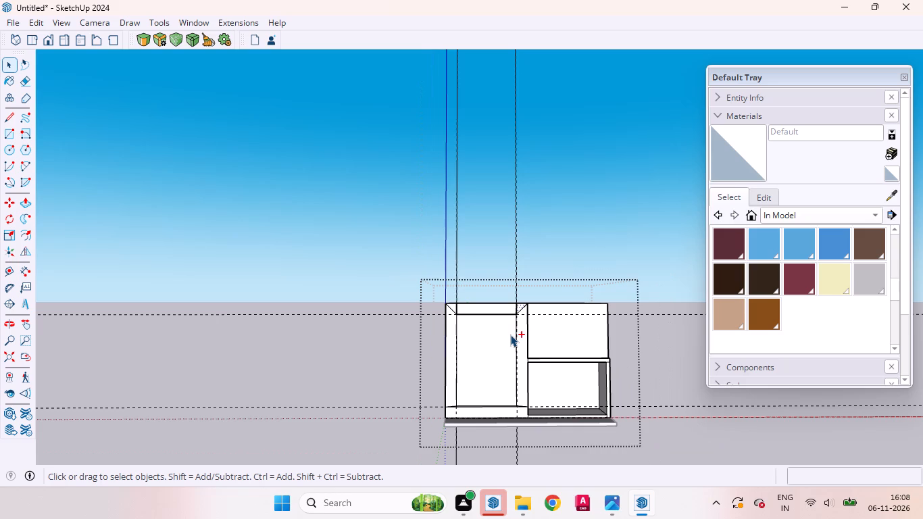
key("ctrl+z")
key("ctrl+z")
key("ctrl+z")
key("ctrl+z")
key("ctrl+z")
key("ctrl+z")
key("ctrl+z")
key("ctrl+z")
key("ctrl+z")
key("ctrl+z")
key("ctrl+z")
key("ctrl+z")
key("ctrl+z")
key("ctrl+z")
key("ctrl+z")
Examine the upright top band and its meeting with the angled posts from above and below, selecting the roof face.
scroll(529, 307, "up", 15)
middle_click_drag(492, 337, 653, 470)
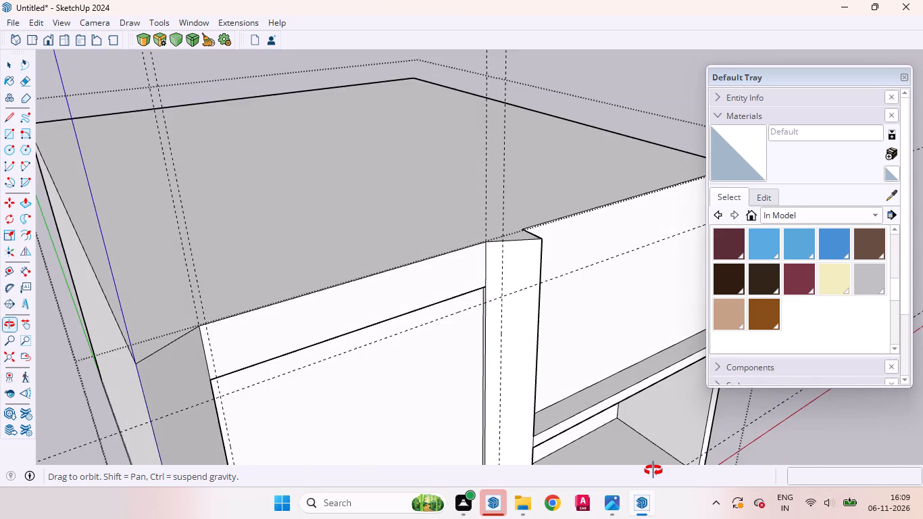
middle_click_drag(653, 470, 649, 468)
scroll(539, 377, "down", 12)
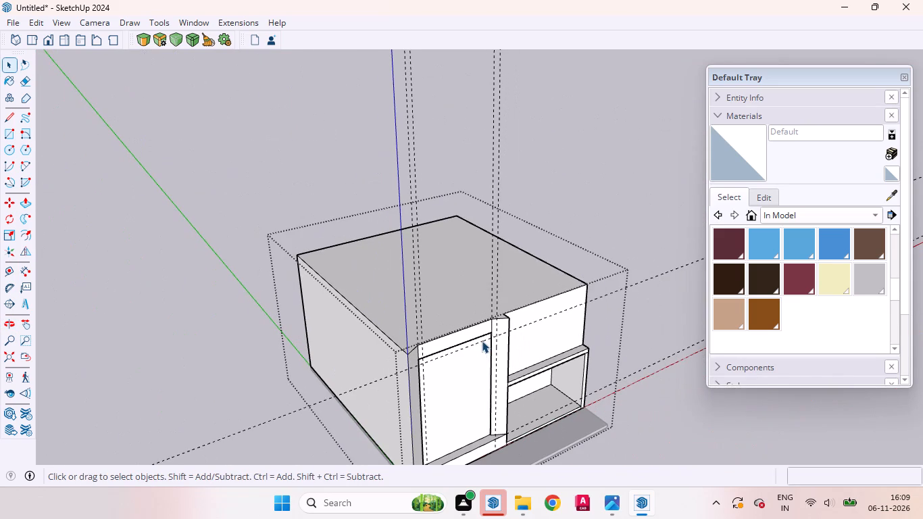
scroll(428, 326, "up", 4)
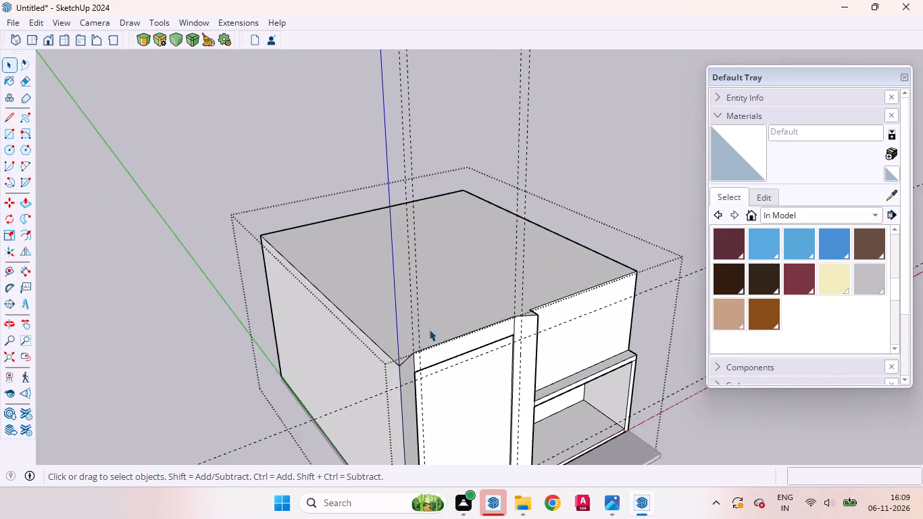
scroll(429, 329, "up", 4)
middle_click_drag(434, 343, 456, 389)
scroll(447, 334, "down", 8)
scroll(474, 350, "up", 5)
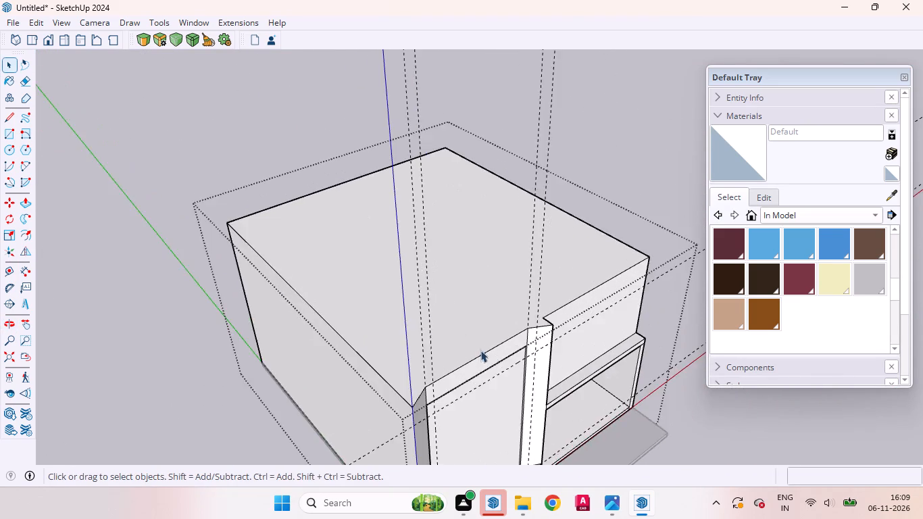
scroll(480, 350, "up", 4)
left_click(450, 350)
scroll(426, 363, "down", 4)
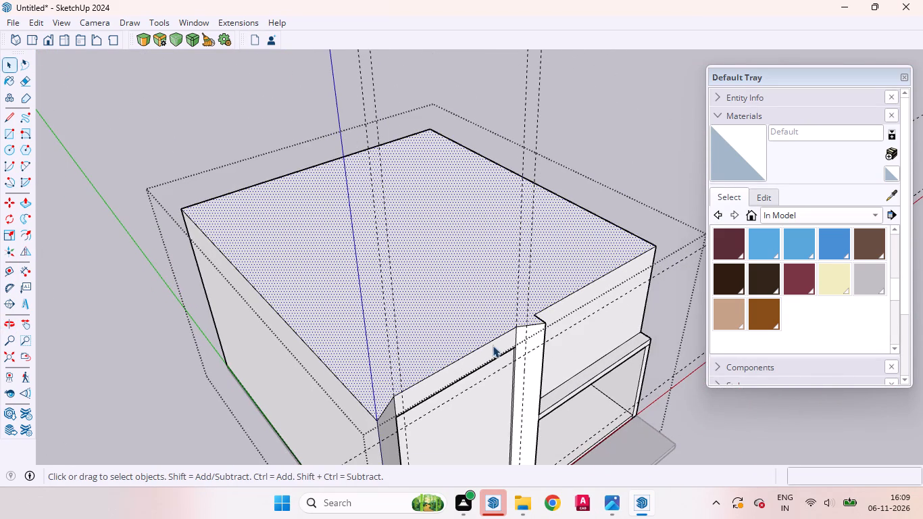
scroll(436, 366, "down", 4)
middle_click_drag(420, 381, 370, 334)
scroll(367, 318, "up", 4)
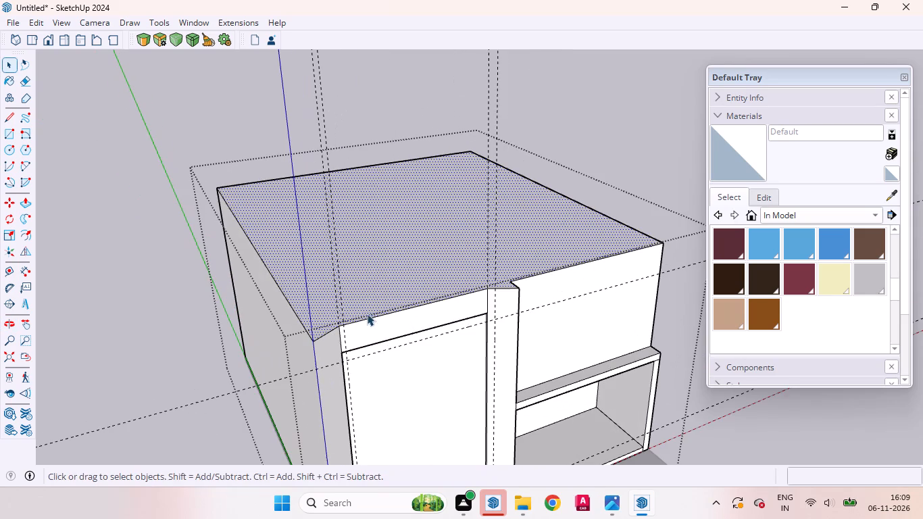
scroll(336, 312, "up", 6)
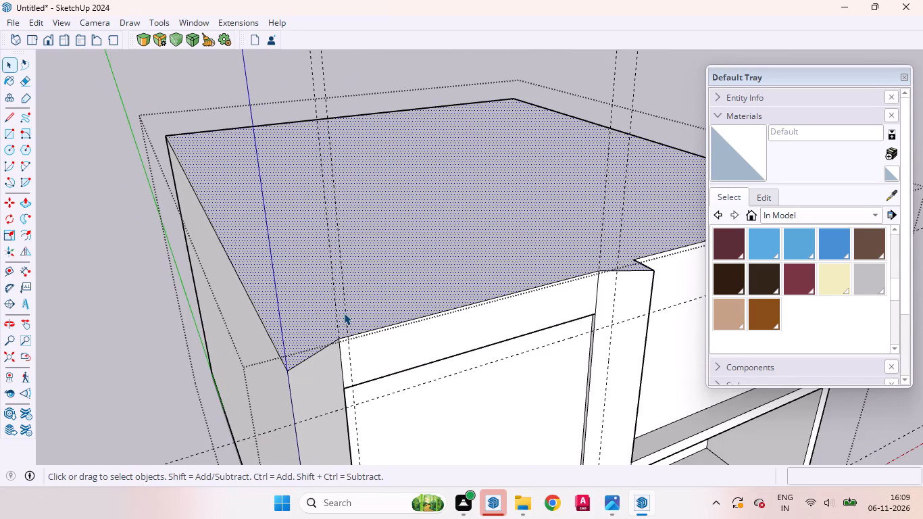
scroll(344, 315, "down", 3)
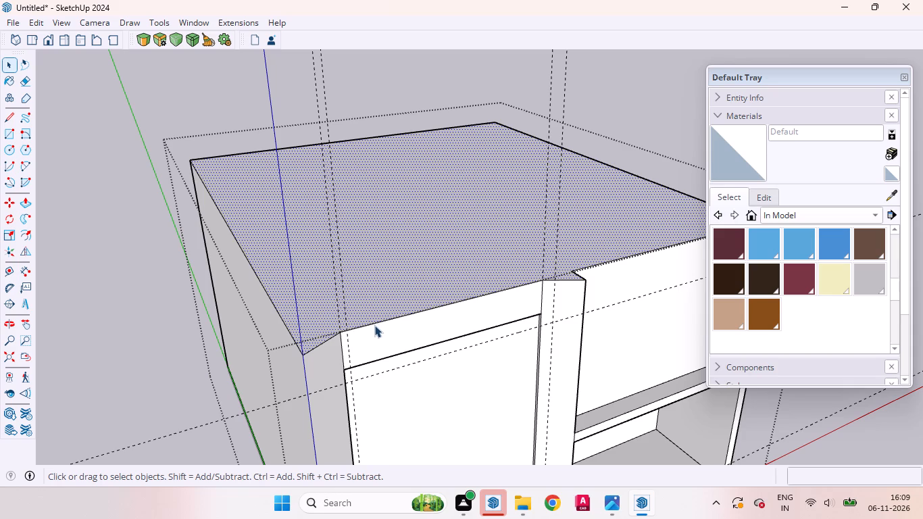
scroll(370, 325, "down", 8)
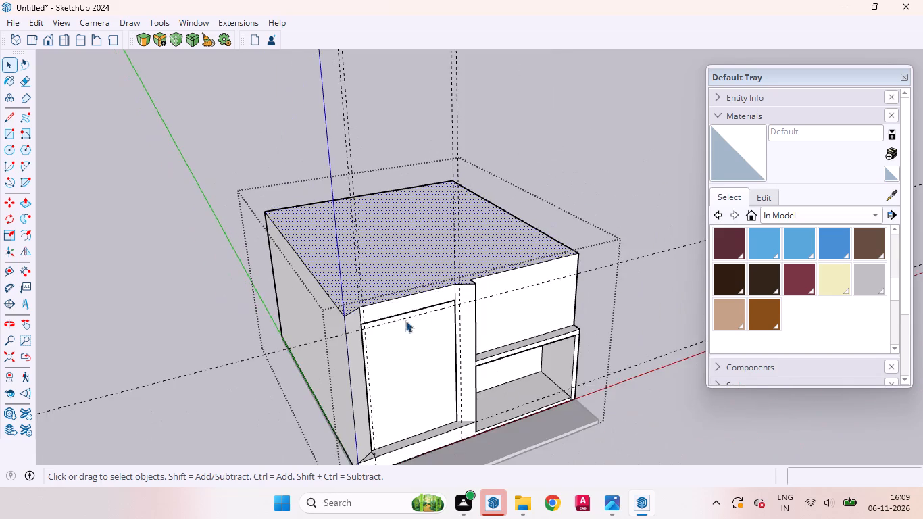
middle_click_drag(395, 330, 234, 277)
scroll(243, 255, "up", 13)
scroll(284, 264, "down", 1)
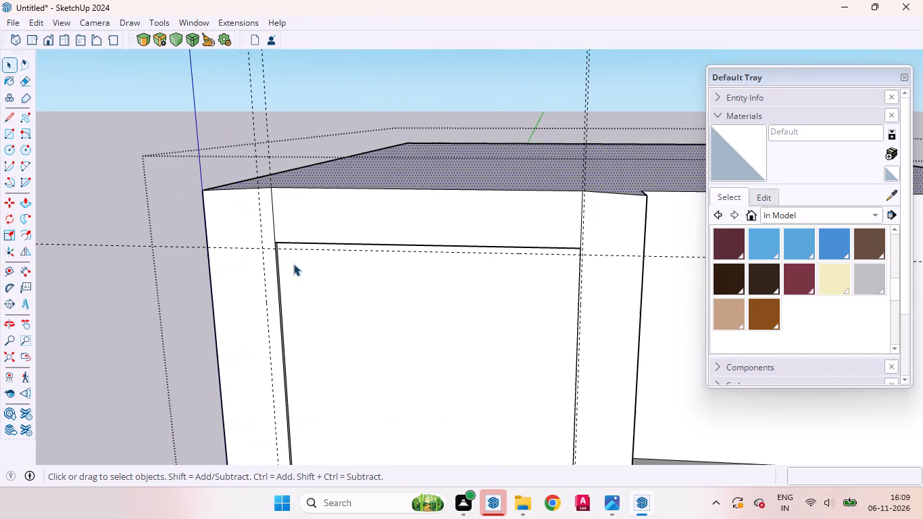
middle_click_drag(339, 312, 149, 190)
scroll(478, 283, "up", 2)
scroll(482, 291, "down", 3)
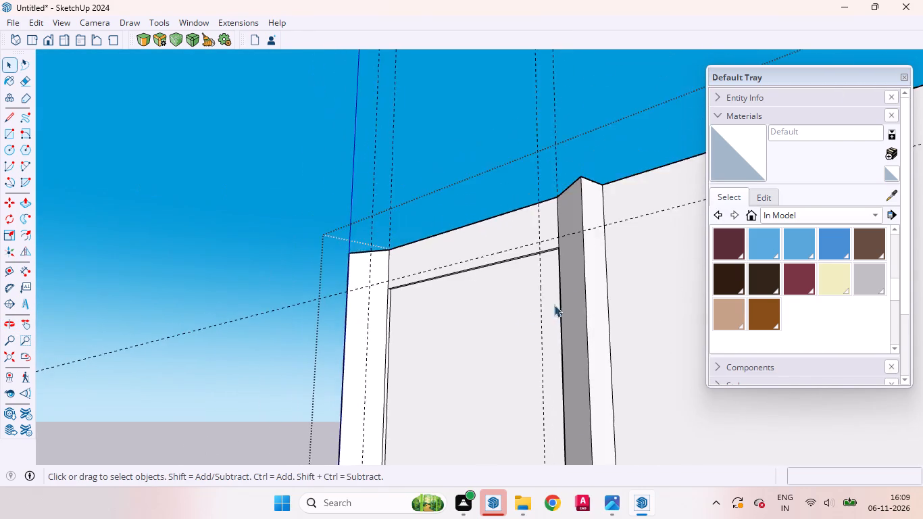
Delete the stray short edge crossing the bottom sill's top face near the left post.
scroll(554, 305, "down", 6)
middle_click_drag(447, 289, 564, 208)
scroll(539, 240, "down", 10)
scroll(538, 259, "up", 2)
scroll(538, 265, "down", 1)
middle_click_drag(524, 284, 591, 508)
scroll(522, 221, "up", 5)
scroll(507, 236, "down", 2)
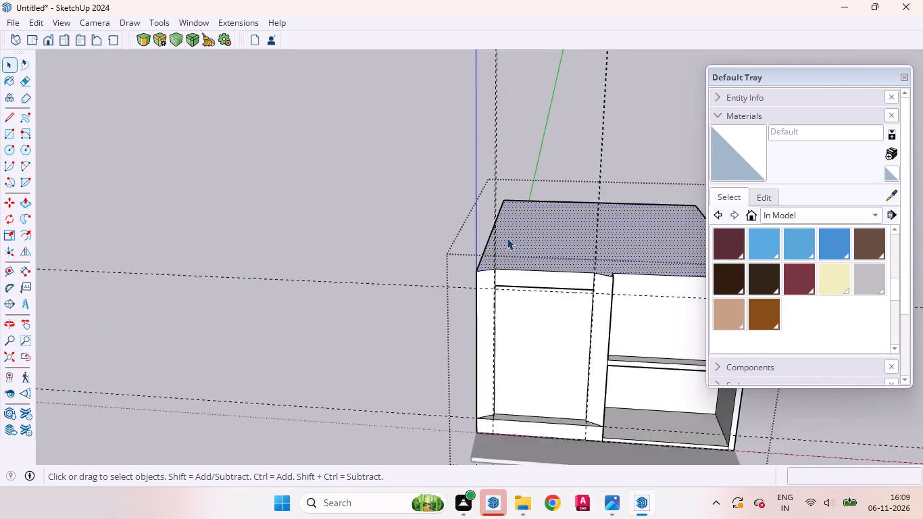
scroll(505, 239, "up", 1)
scroll(507, 238, "down", 2)
middle_click_drag(512, 284, 526, 432)
scroll(522, 397, "up", 9)
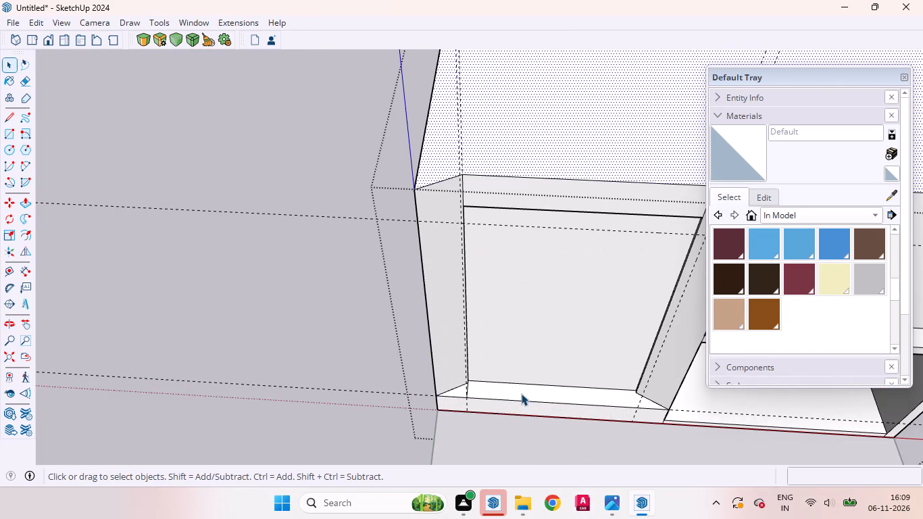
left_click(521, 393)
scroll(508, 391, "up", 8)
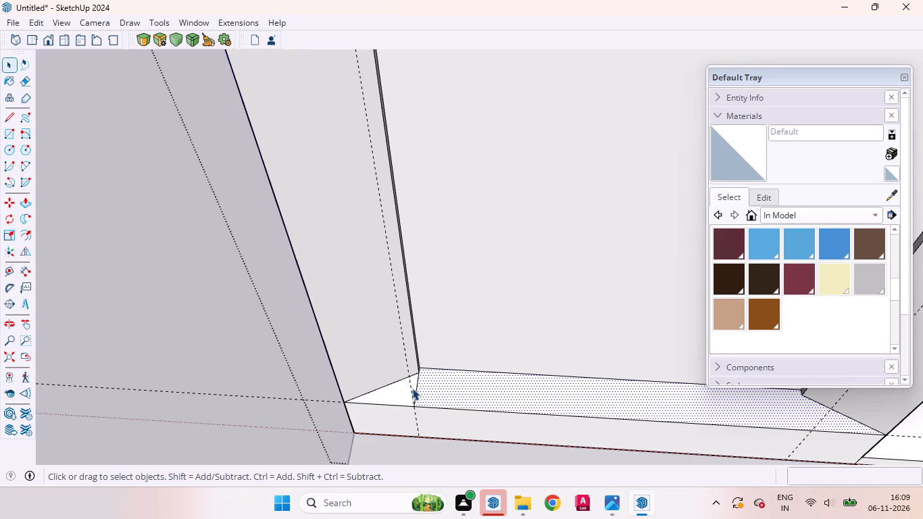
left_click(416, 387)
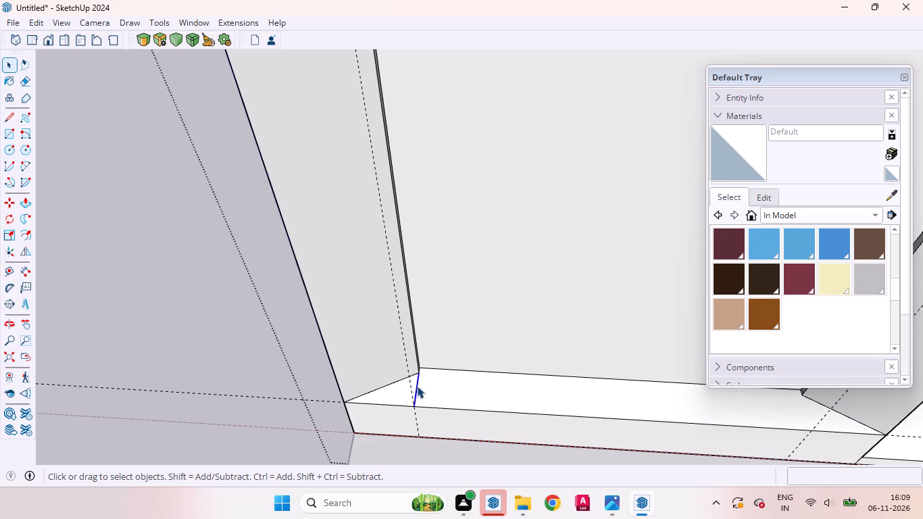
key("Delete")
Copy the bottom sill's top face straight up about 18' 8" to the top of the front frame's upper band.
scroll(387, 392, "down", 11)
scroll(498, 388, "up", 5)
scroll(521, 393, "down", 1)
scroll(521, 394, "up", 4)
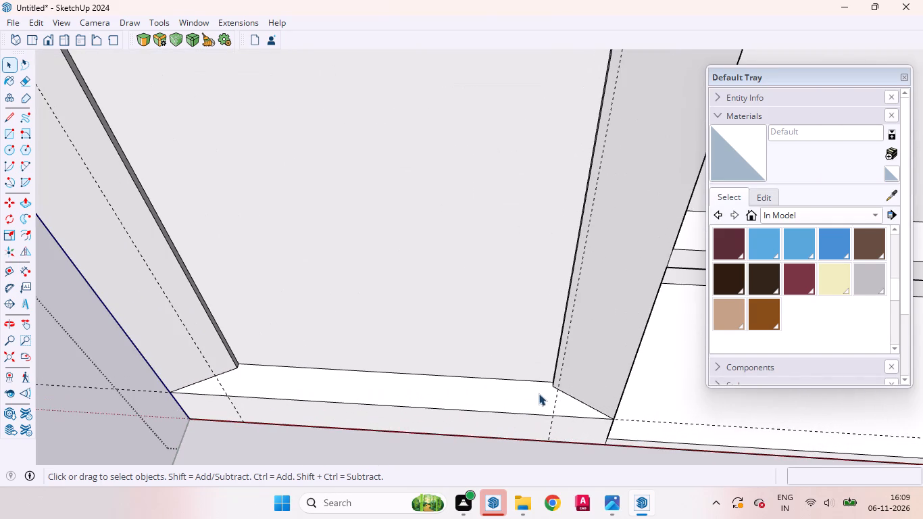
left_click(451, 395)
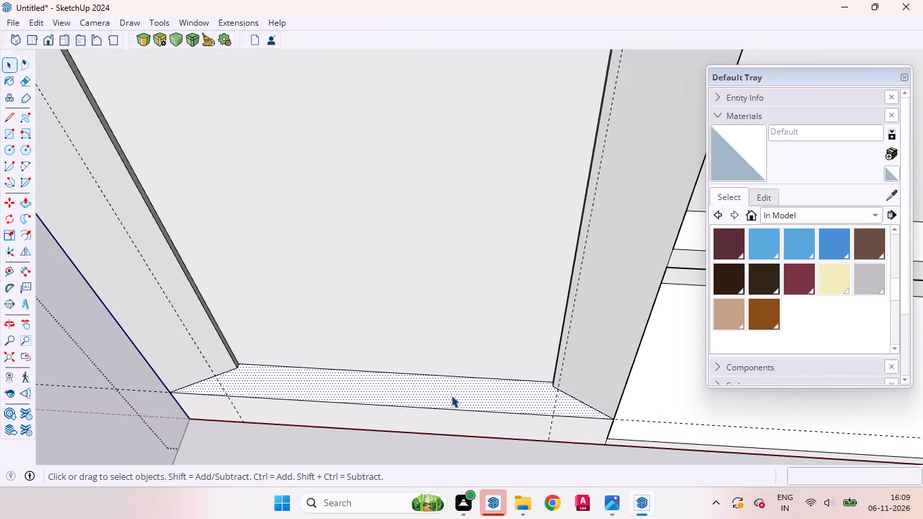
key("p")
key("space")
key("m")
scroll(479, 376, "up", 11)
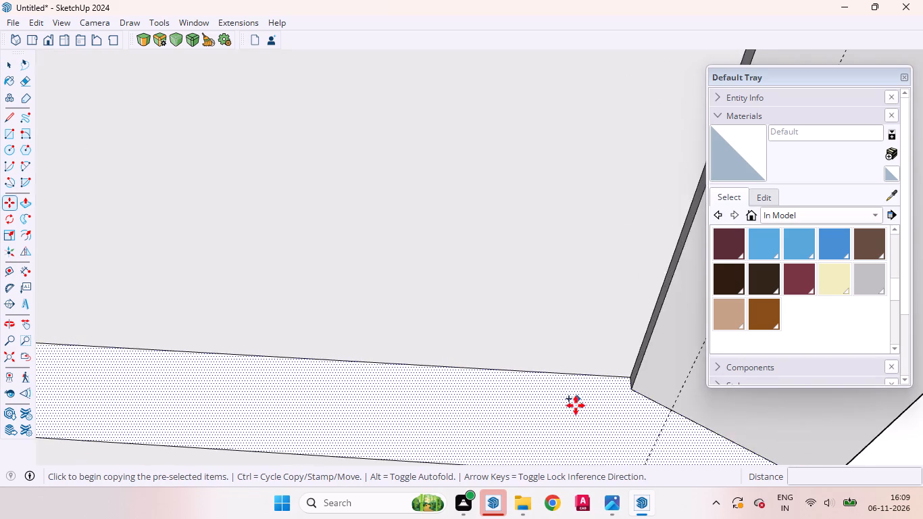
middle_click_drag(577, 408, 639, 407)
left_click(643, 349)
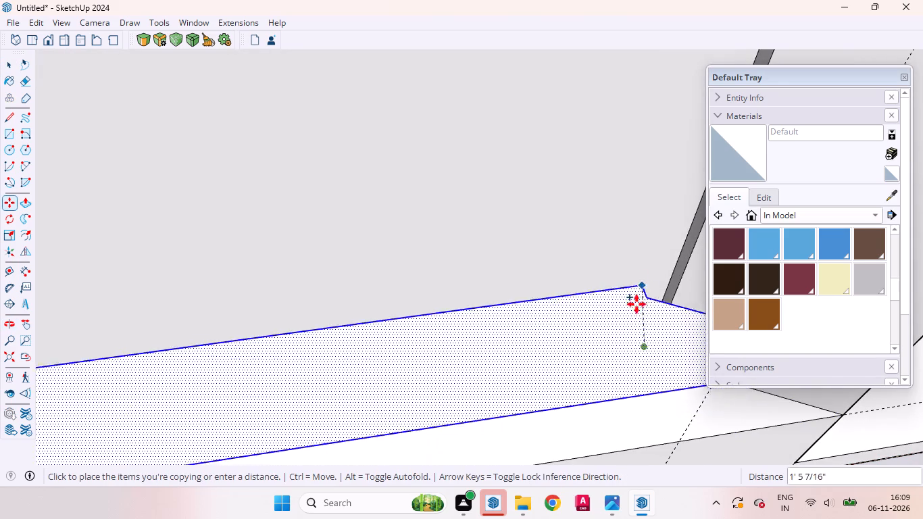
scroll(628, 341, "down", 1)
scroll(628, 341, "up", 1)
scroll(628, 341, "down", 19)
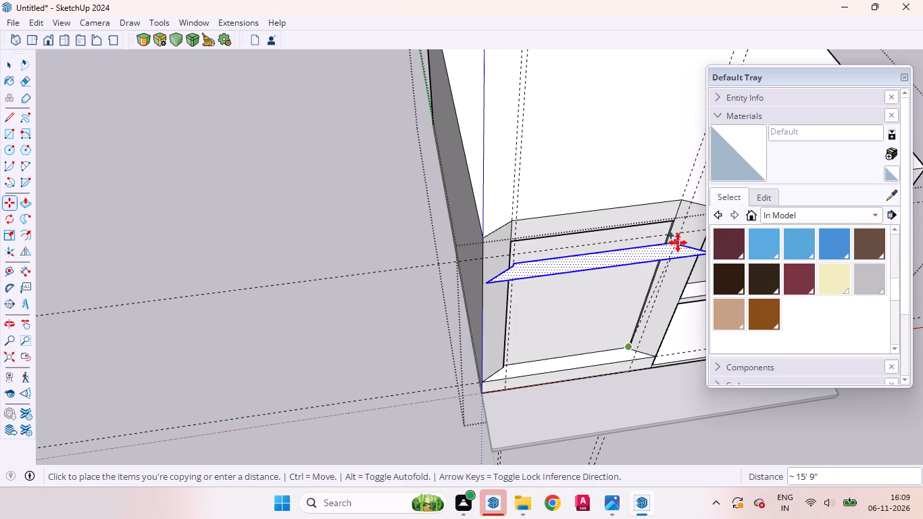
scroll(600, 264, "down", 4)
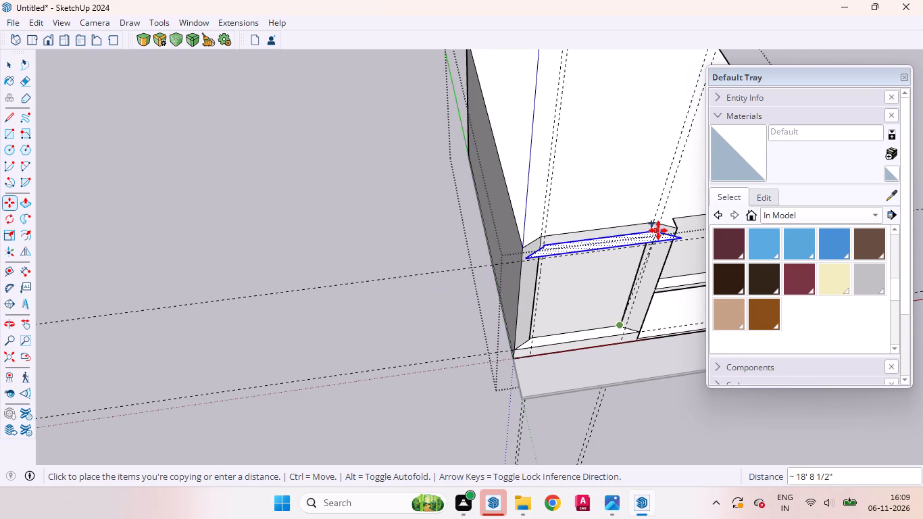
scroll(657, 228, "up", 14)
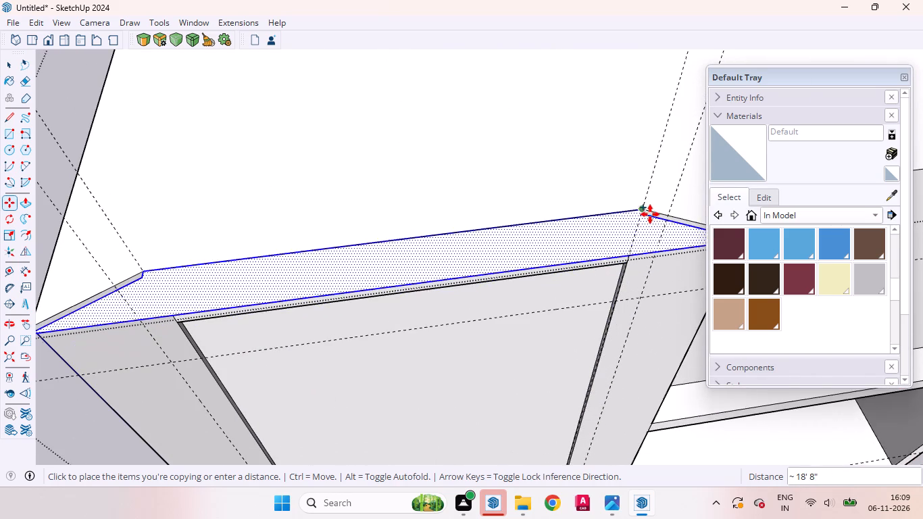
left_click(649, 214)
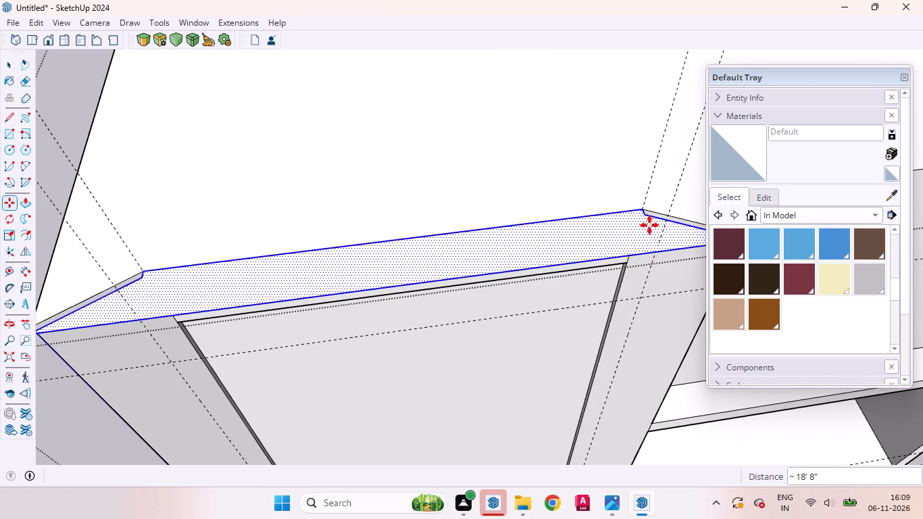
key("space")
Copy the face at the top of the upper band down about 2' to the inner corner at the band's lower edge.
scroll(606, 296, "down", 9)
scroll(606, 297, "up", 1)
scroll(606, 297, "down", 1)
middle_click_drag(540, 315, 524, 306)
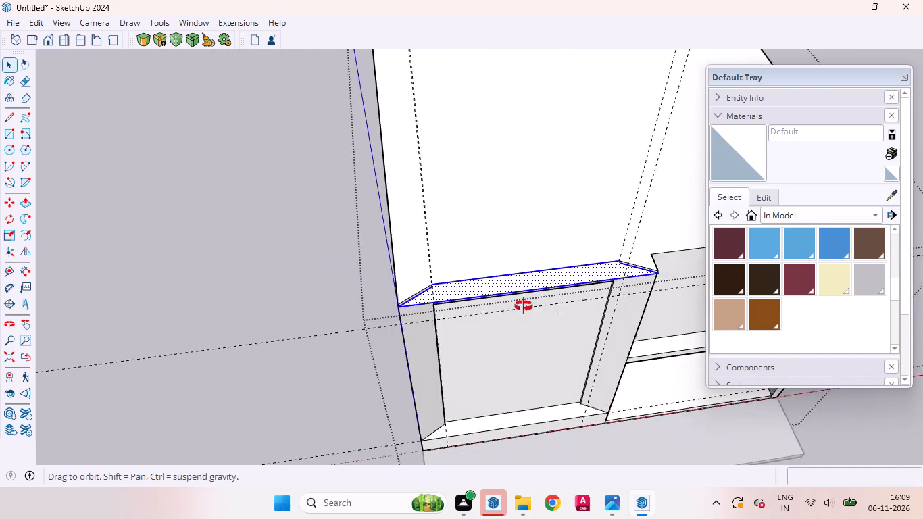
middle_click_drag(524, 306, 451, 194)
scroll(453, 288, "down", 8)
middle_click_drag(426, 202, 444, 107)
scroll(471, 119, "up", 12)
middle_click_drag(486, 249, 441, 75)
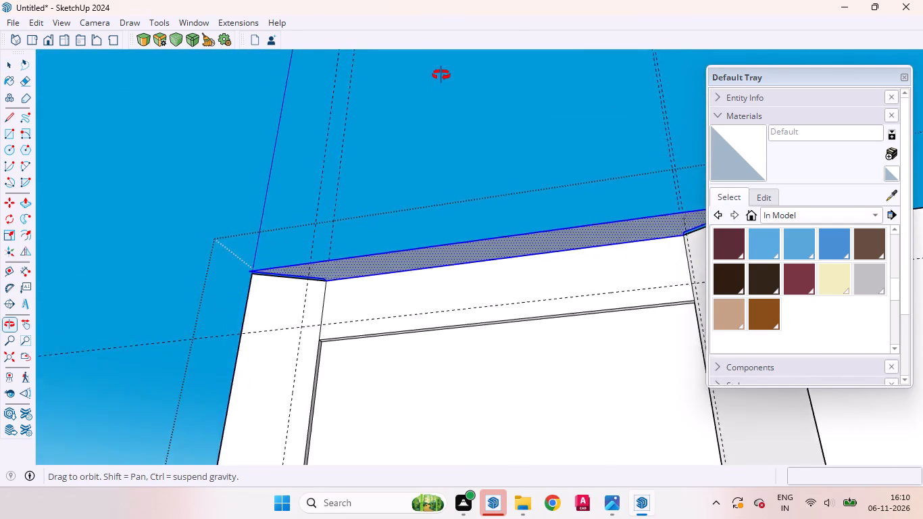
middle_click_drag(441, 75, 441, 70)
scroll(401, 186, "down", 4)
scroll(389, 278, "up", 19)
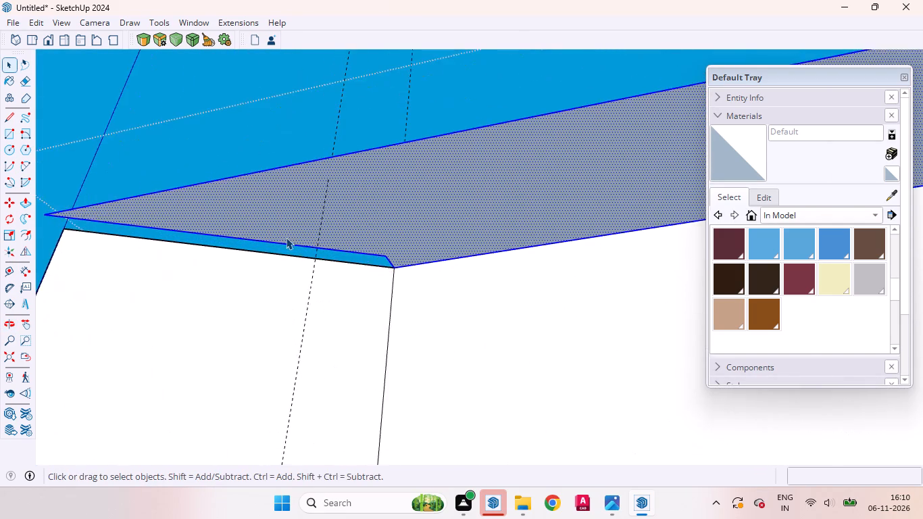
scroll(301, 237, "down", 8)
key("m")
scroll(378, 263, "up", 6)
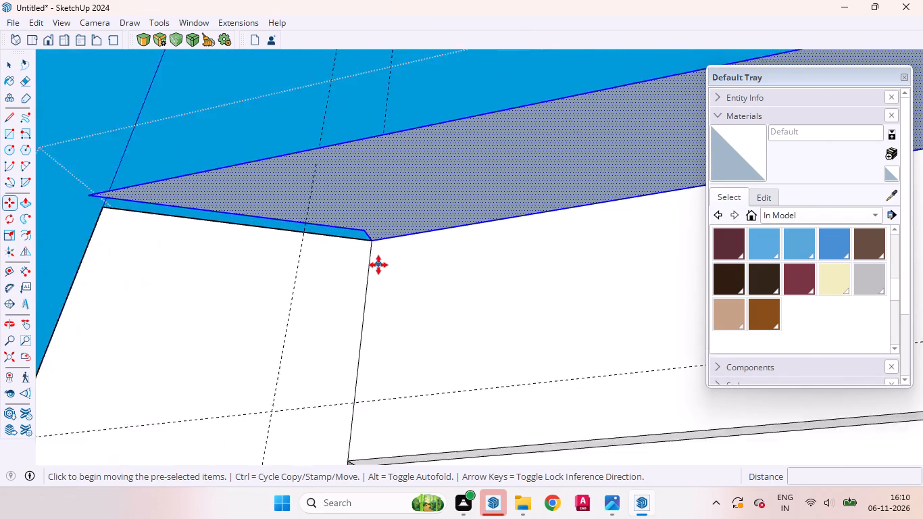
scroll(378, 265, "up", 4)
scroll(377, 260, "down", 1)
left_click(366, 228)
scroll(366, 271, "down", 8)
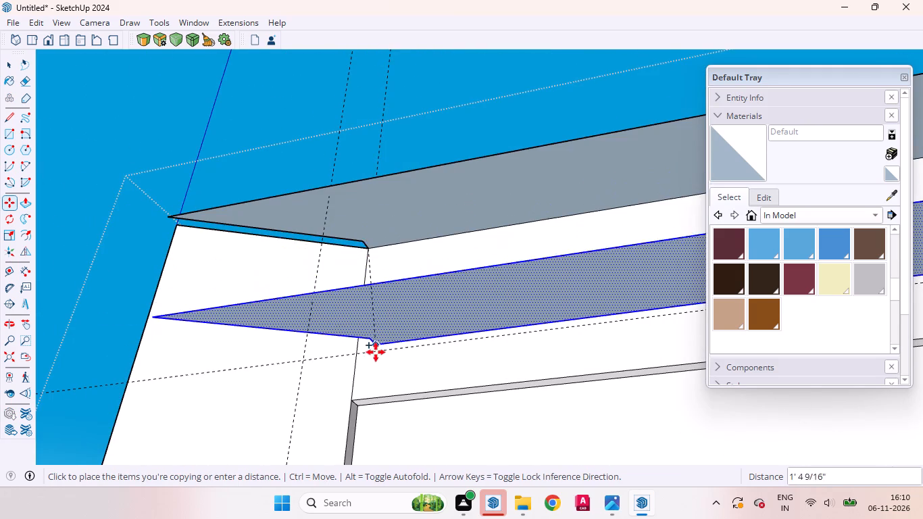
scroll(376, 359, "up", 8)
scroll(370, 397, "down", 1)
scroll(370, 397, "up", 1)
middle_click_drag(363, 417, 377, 279)
scroll(376, 308, "down", 1)
scroll(376, 308, "up", 1)
scroll(376, 308, "down", 8)
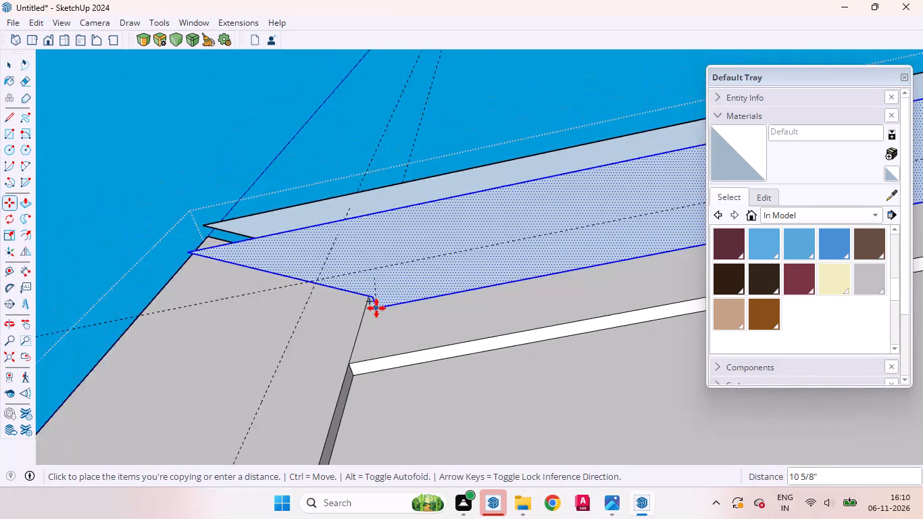
scroll(377, 362, "up", 11)
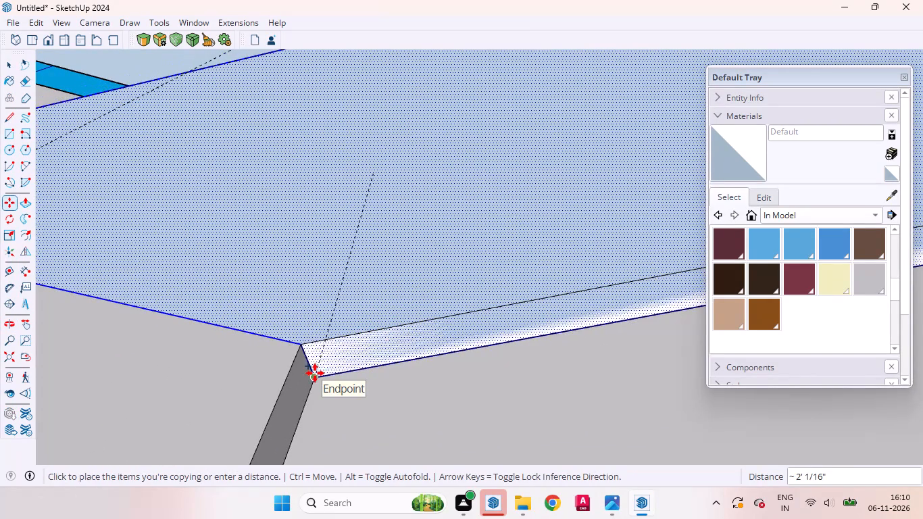
left_click(315, 373)
key("space")
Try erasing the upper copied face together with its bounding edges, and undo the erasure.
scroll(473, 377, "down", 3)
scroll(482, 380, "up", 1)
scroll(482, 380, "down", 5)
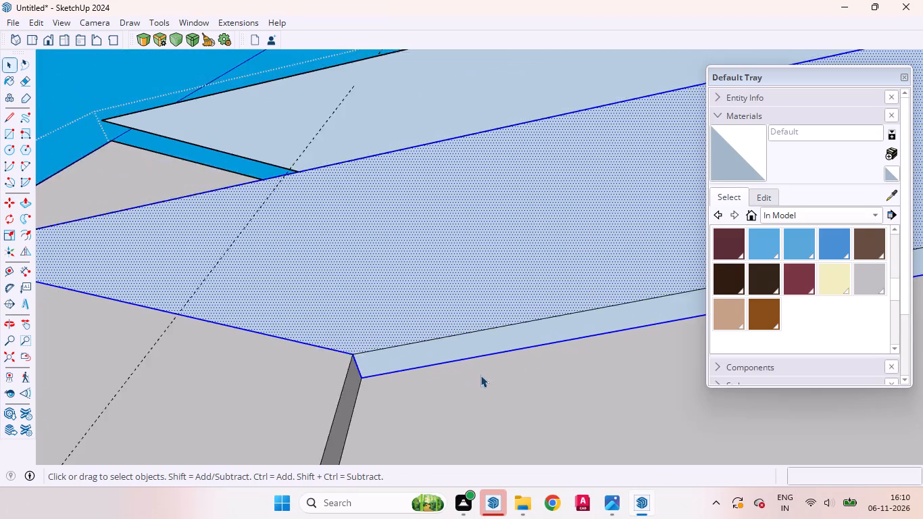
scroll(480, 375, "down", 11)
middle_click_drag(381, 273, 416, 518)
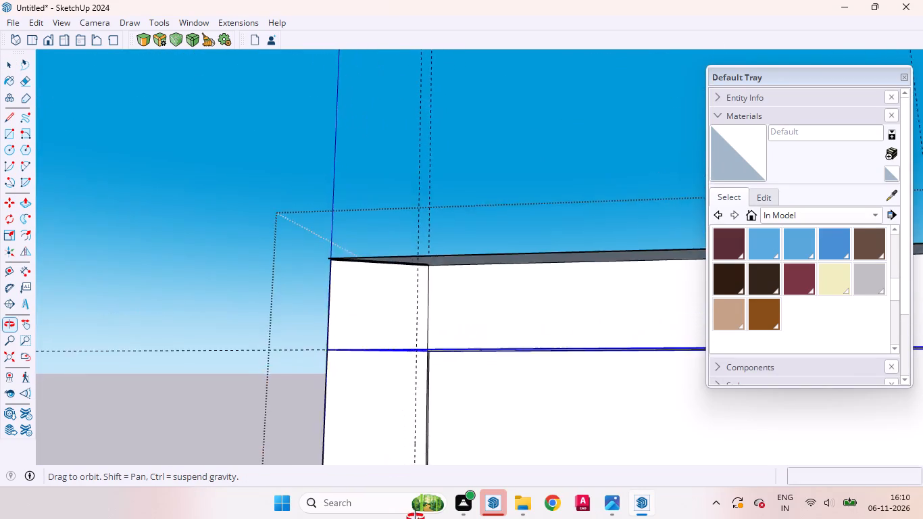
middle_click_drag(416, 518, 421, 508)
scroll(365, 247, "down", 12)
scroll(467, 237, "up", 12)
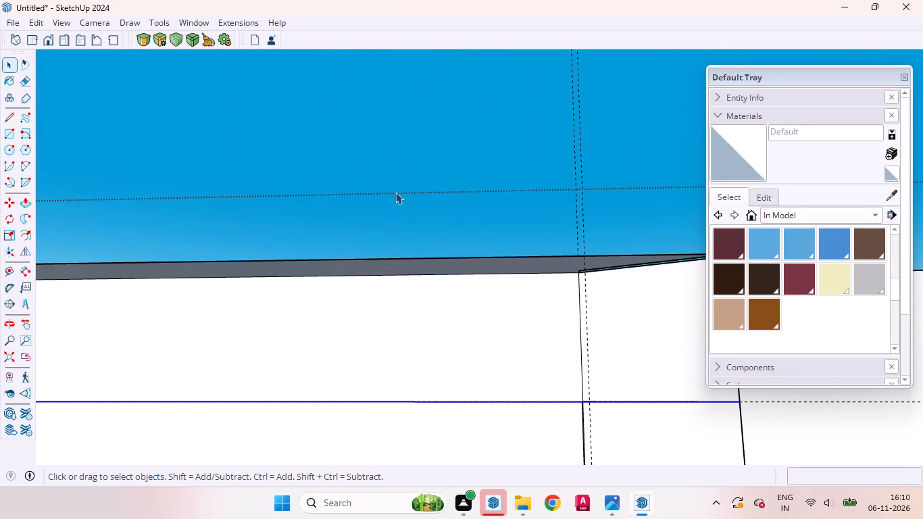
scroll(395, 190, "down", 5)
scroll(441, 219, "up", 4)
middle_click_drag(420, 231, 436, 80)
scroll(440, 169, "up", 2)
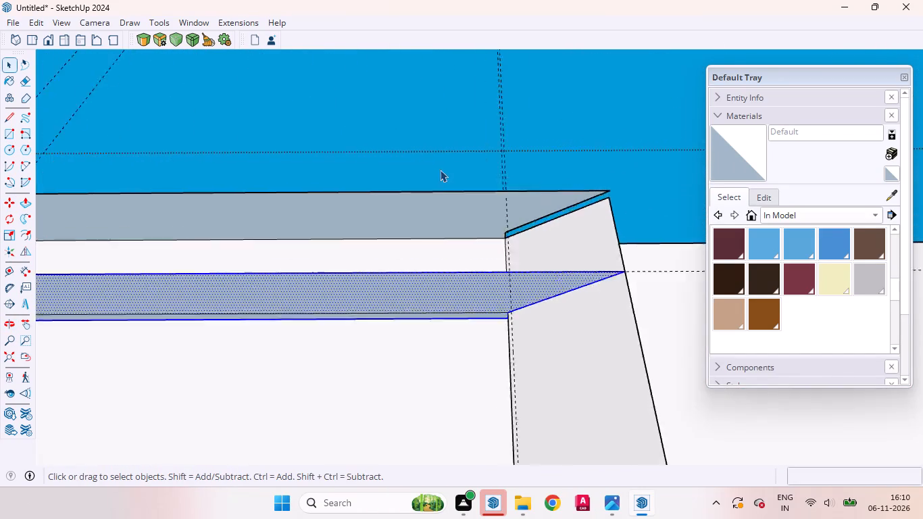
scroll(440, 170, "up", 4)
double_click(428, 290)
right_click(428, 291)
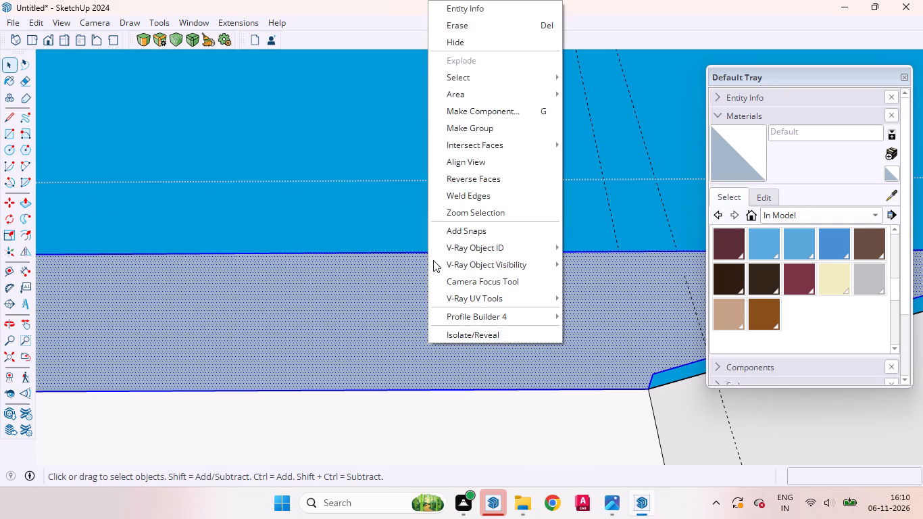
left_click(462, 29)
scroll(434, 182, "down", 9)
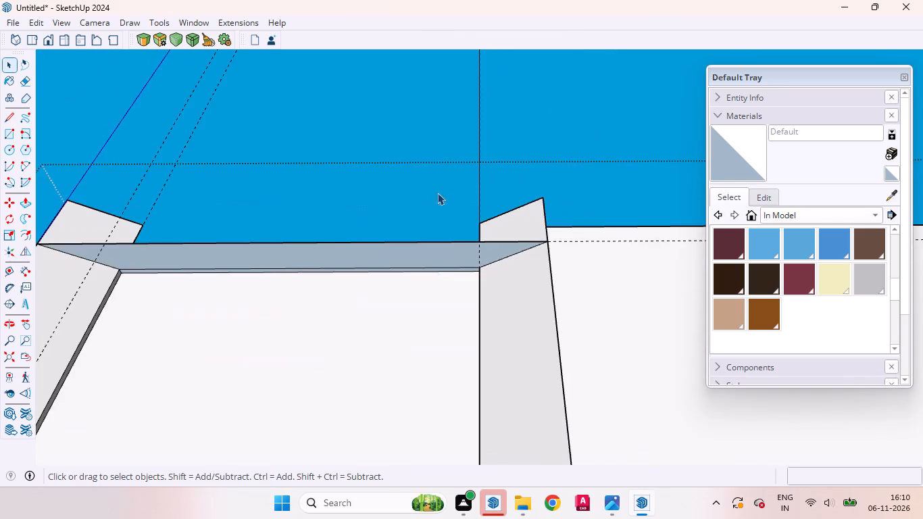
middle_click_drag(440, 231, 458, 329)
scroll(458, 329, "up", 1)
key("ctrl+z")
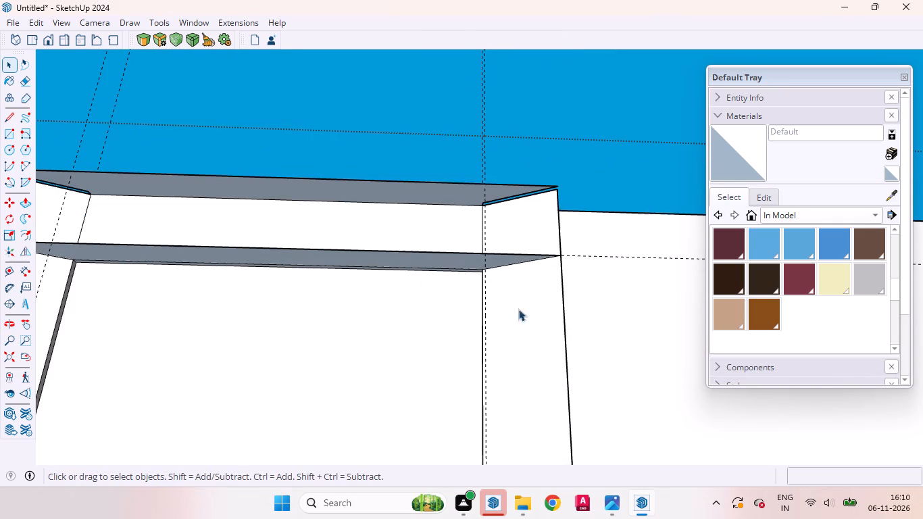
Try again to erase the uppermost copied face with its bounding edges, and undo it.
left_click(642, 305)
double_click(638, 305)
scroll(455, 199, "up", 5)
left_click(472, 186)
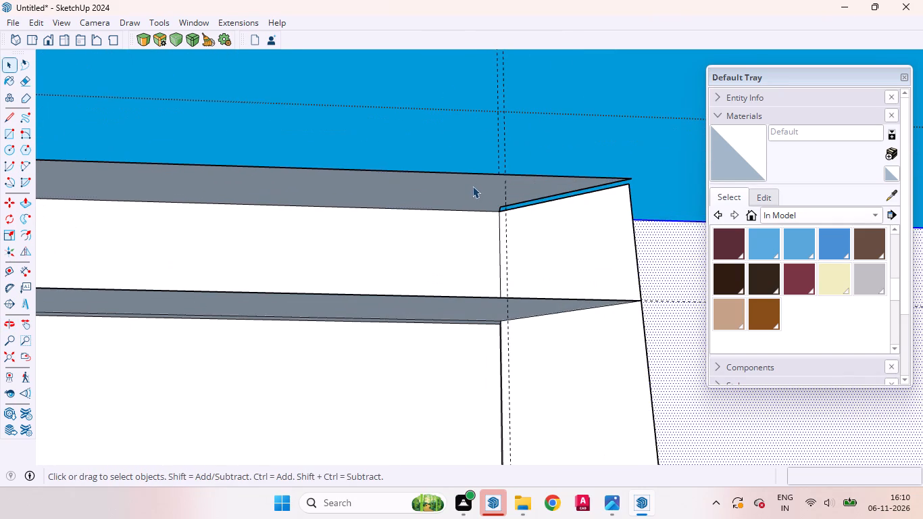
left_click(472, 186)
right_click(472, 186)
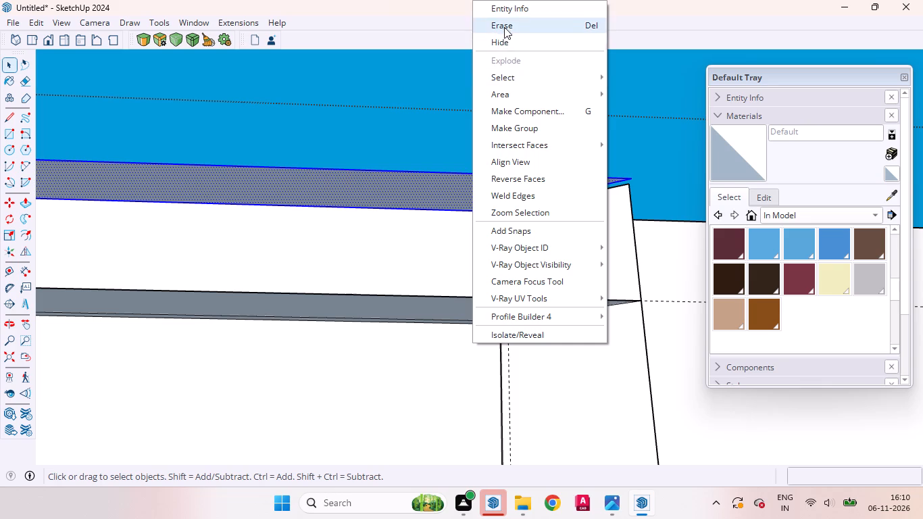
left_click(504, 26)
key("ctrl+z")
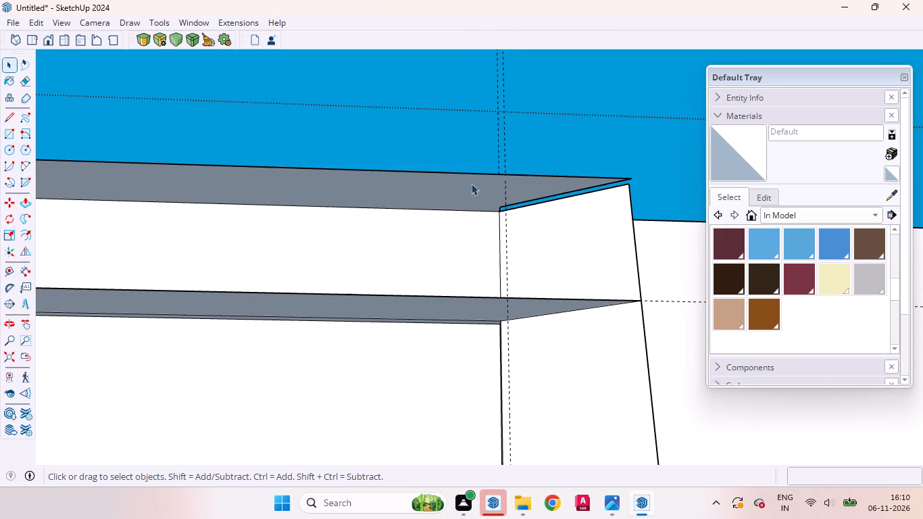
Erase the uppermost copied face's front edge, its side edge at the right post, and the short leftover edge at that inner corner.
middle_click_drag(471, 200, 494, 396)
scroll(520, 266, "down", 9)
middle_click_drag(468, 236, 516, 408)
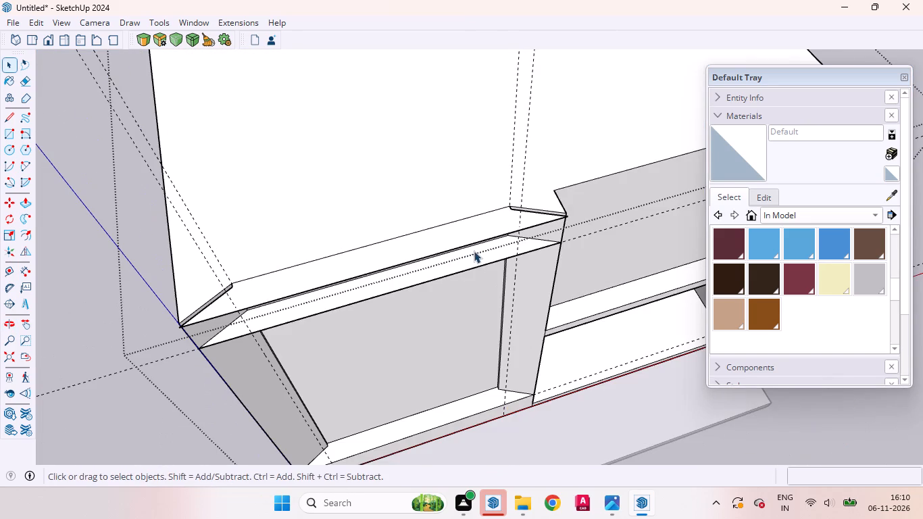
left_click(467, 245)
right_click(467, 245)
left_click(509, 268)
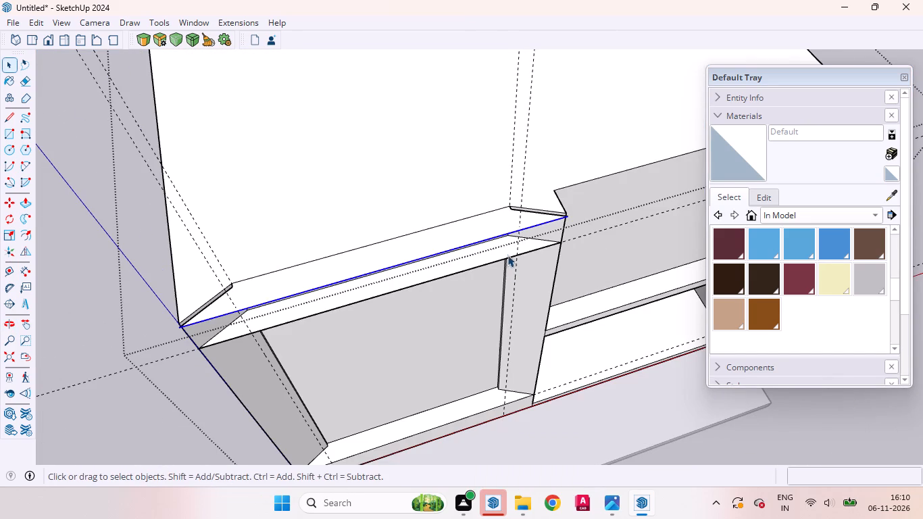
left_click(526, 210)
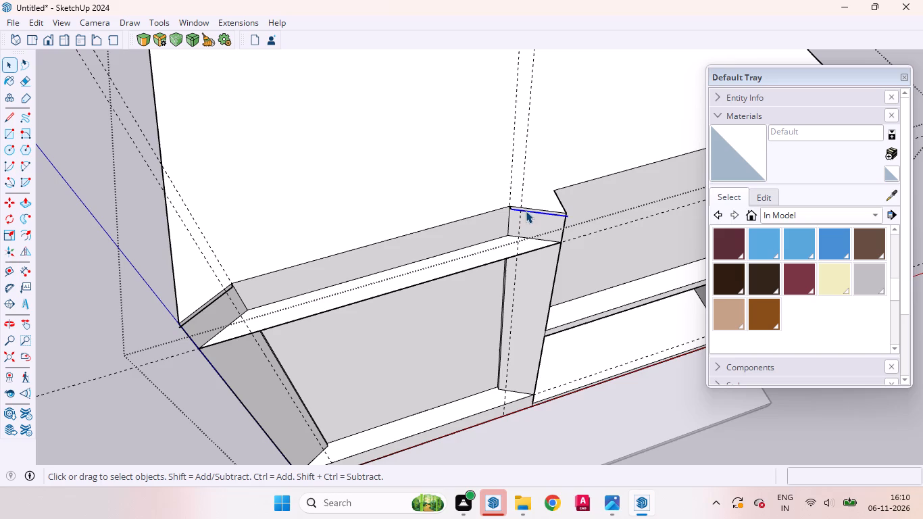
right_click(526, 211)
left_click(547, 241)
scroll(530, 229, "up", 14)
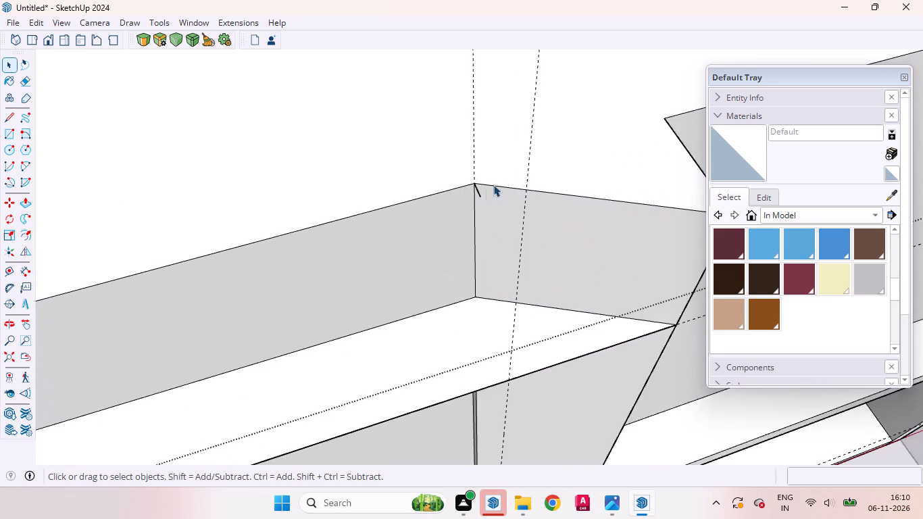
scroll(493, 184, "up", 5)
left_click(478, 192)
right_click(478, 192)
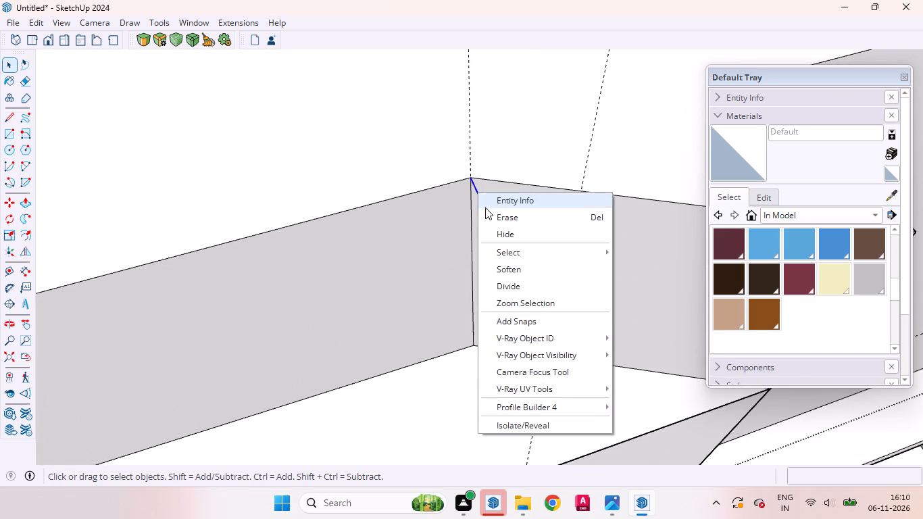
left_click(488, 212)
Erase the copied face's remaining side edge at the left post and the short leftover edge at that inner corner.
scroll(573, 245, "down", 4)
scroll(576, 245, "up", 1)
scroll(576, 245, "down", 18)
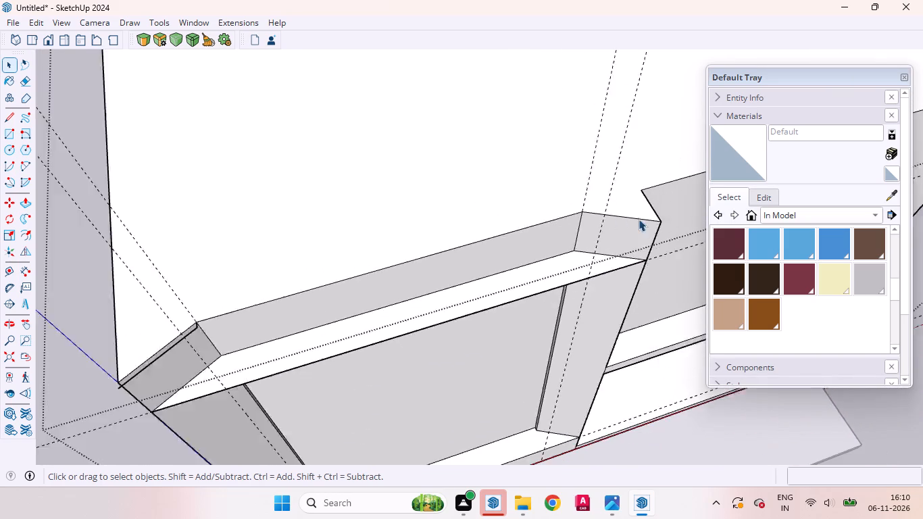
scroll(326, 297, "up", 2)
scroll(318, 301, "down", 1)
scroll(316, 302, "up", 17)
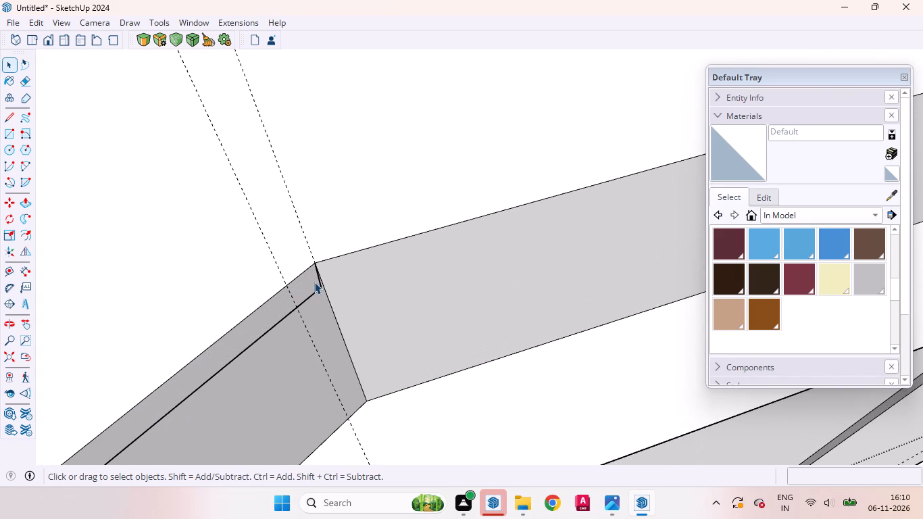
left_click(316, 290)
right_click(316, 290)
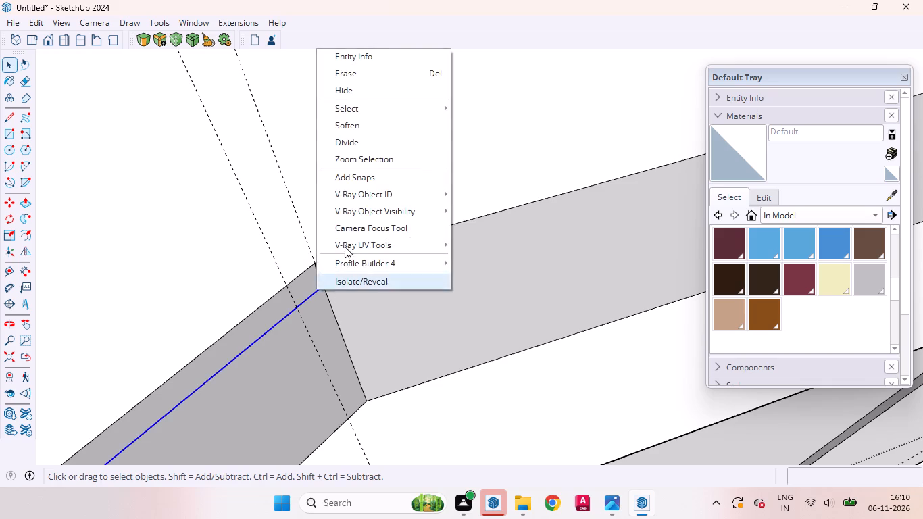
left_click(359, 78)
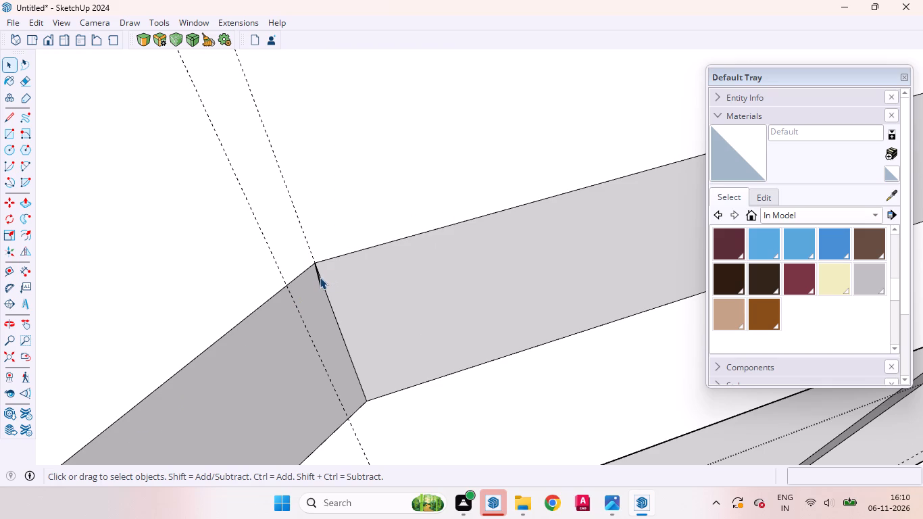
left_click(320, 277)
right_click(320, 277)
left_click(333, 295)
scroll(343, 254, "down", 2)
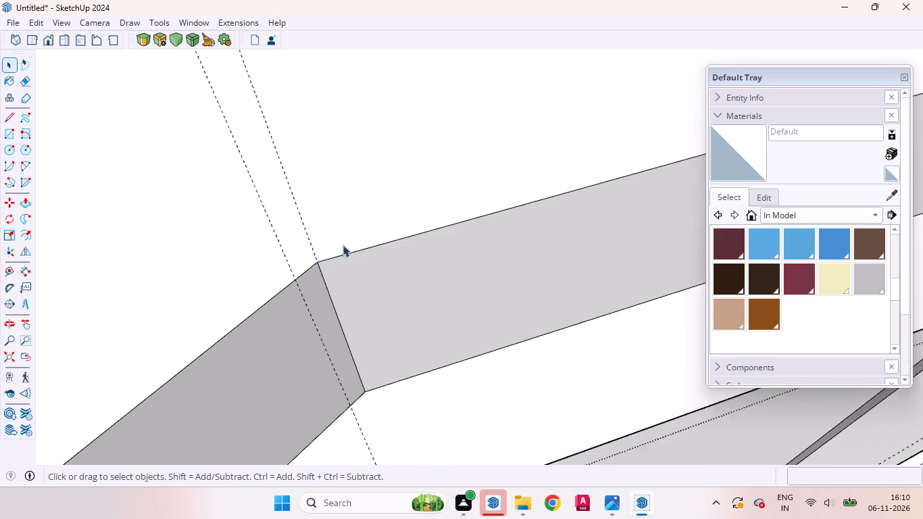
Push/Pull the remaining face inside the upper band up 2' to the band's top edge.
scroll(343, 245, "down", 12)
middle_click_drag(359, 240, 416, 349)
left_click(380, 248)
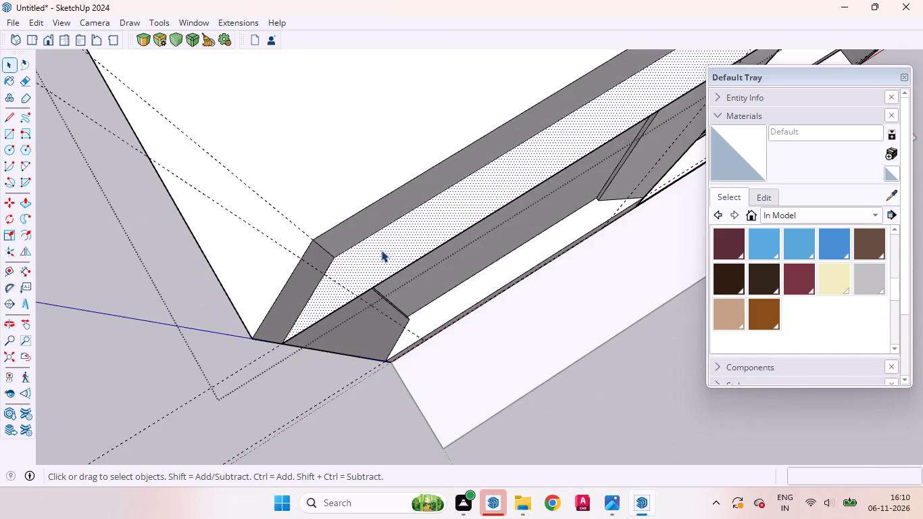
key("p")
left_click_drag(381, 250, 372, 235)
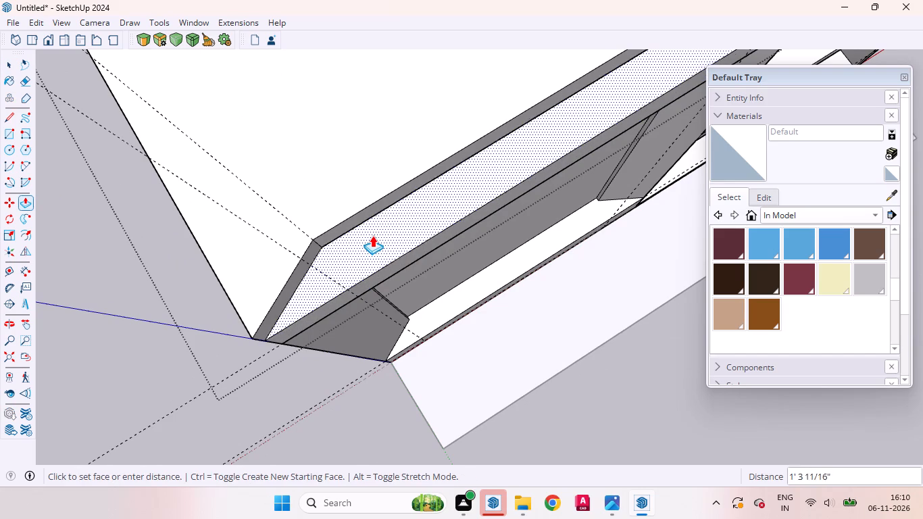
left_click_drag(372, 235, 349, 207)
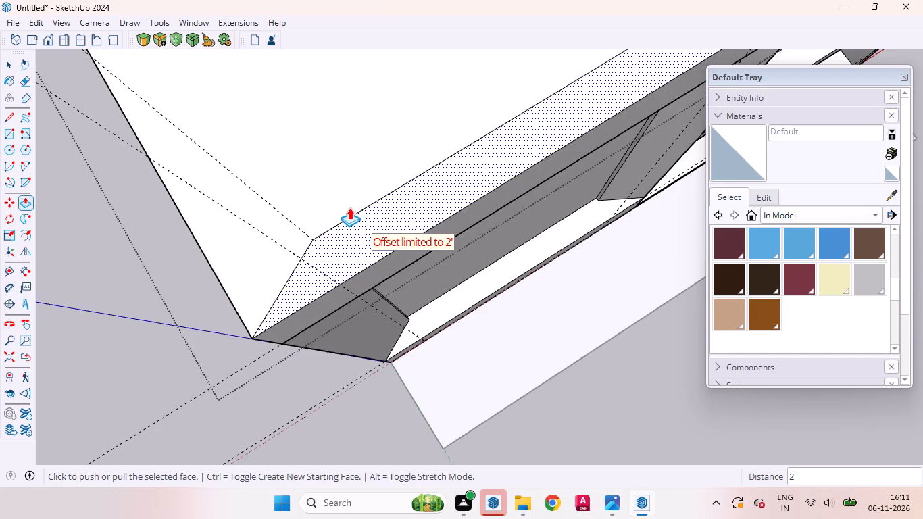
key("space")
Examine the front frame and its filled upper band from above, the front and below.
scroll(378, 310, "down", 12)
middle_click_drag(389, 320, 276, 163)
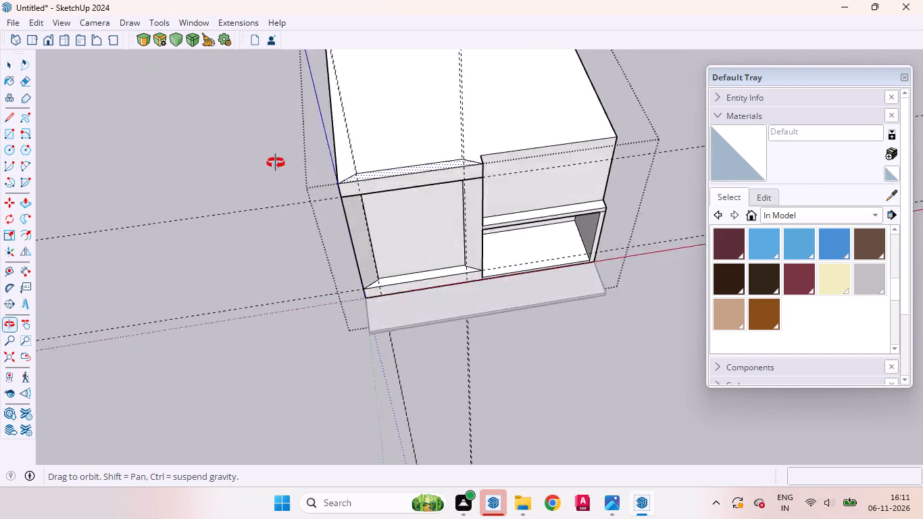
middle_click_drag(276, 163, 270, 107)
scroll(321, 107, "up", 9)
middle_click_drag(391, 214, 286, 3)
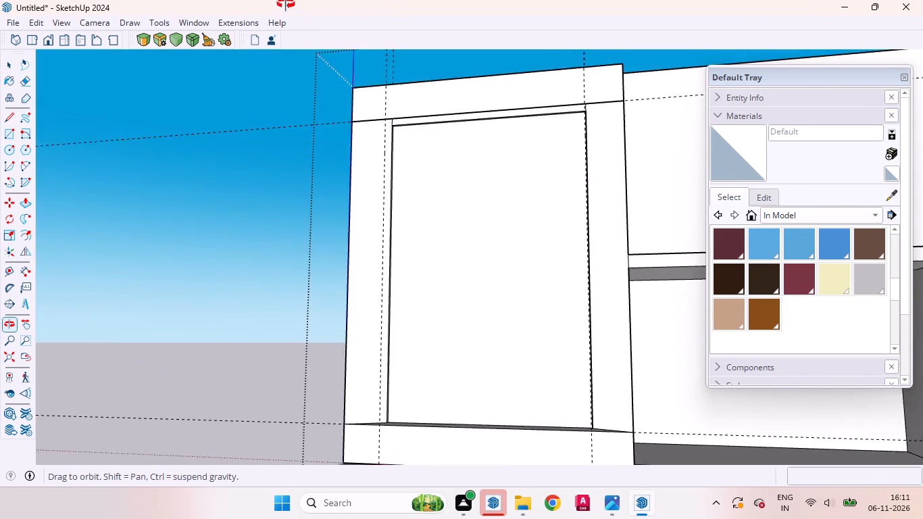
middle_click_drag(286, 3, 285, 3)
scroll(355, 53, "up", 8)
middle_click_drag(436, 197, 147, 198)
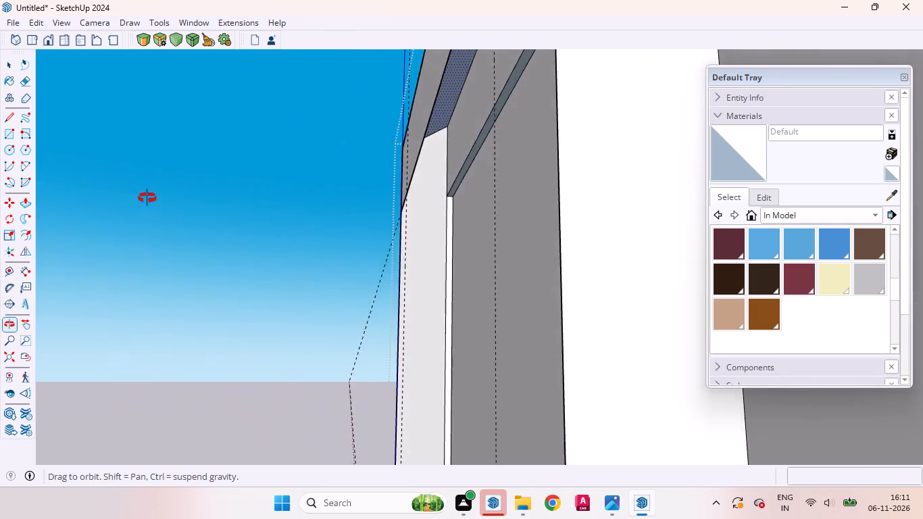
middle_click_drag(147, 198, 478, 510)
scroll(434, 247, "down", 5)
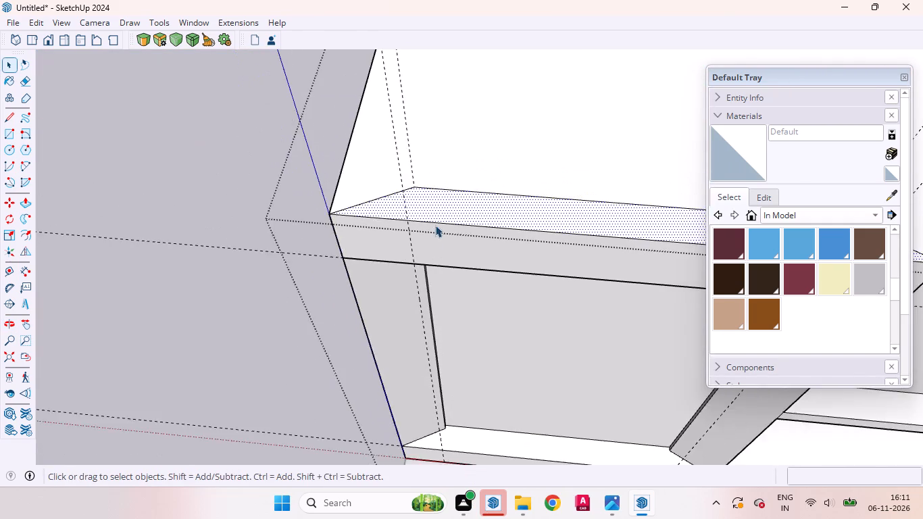
scroll(435, 225, "down", 4)
scroll(447, 240, "up", 4)
scroll(400, 276, "down", 4)
scroll(398, 276, "up", 1)
scroll(397, 276, "down", 5)
middle_click_drag(416, 268, 435, 251)
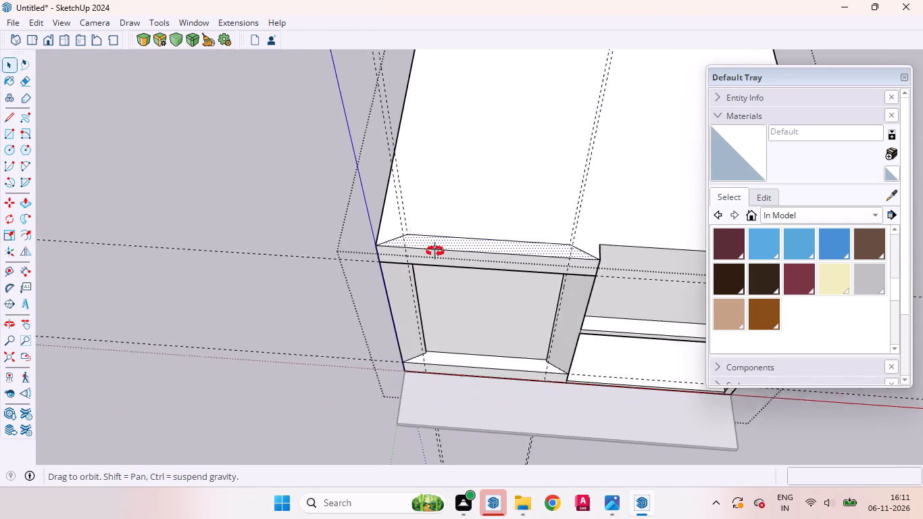
middle_click_drag(435, 251, 435, 189)
scroll(404, 162, "up", 4)
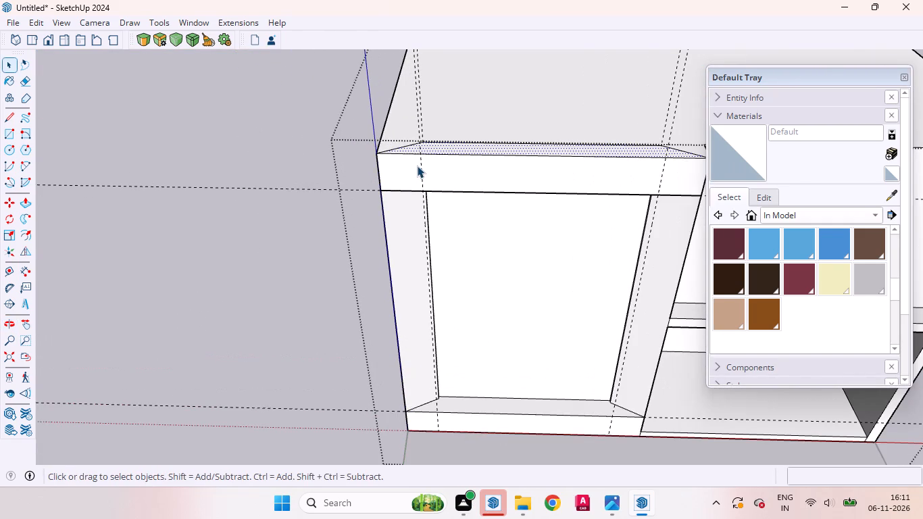
middle_click_drag(432, 172, 414, 49)
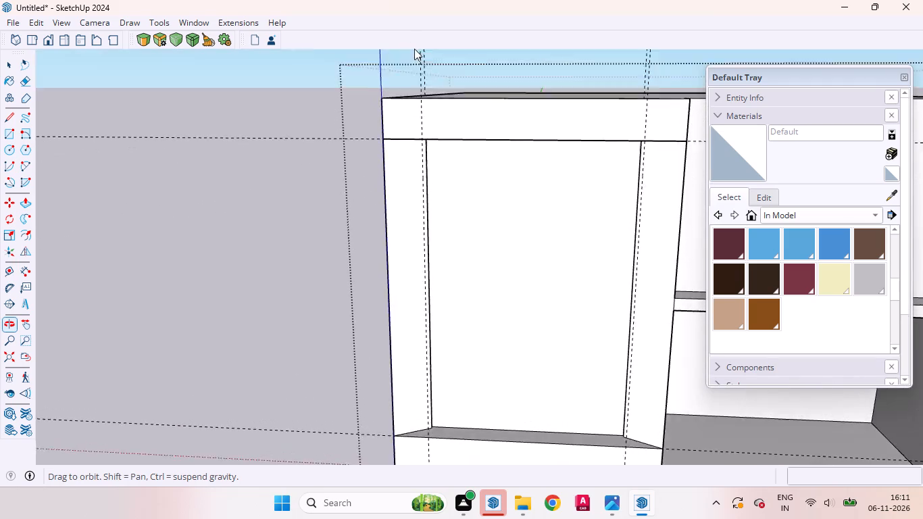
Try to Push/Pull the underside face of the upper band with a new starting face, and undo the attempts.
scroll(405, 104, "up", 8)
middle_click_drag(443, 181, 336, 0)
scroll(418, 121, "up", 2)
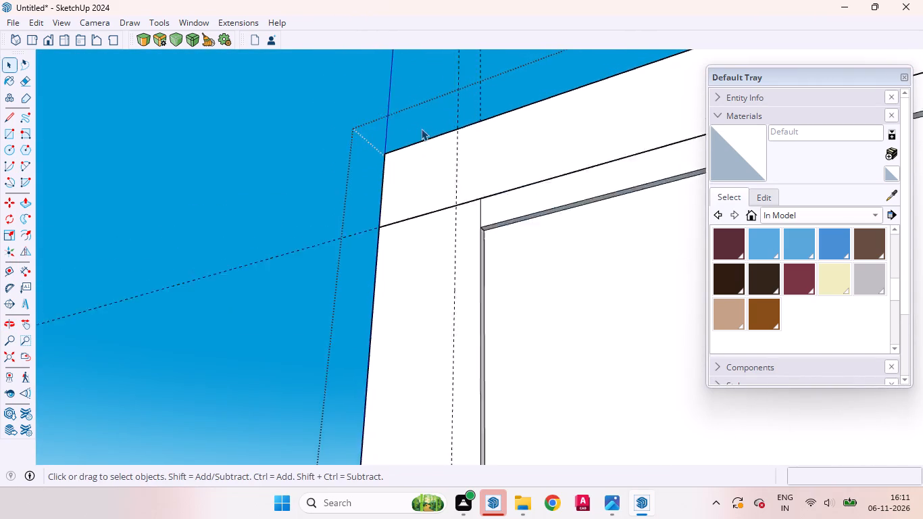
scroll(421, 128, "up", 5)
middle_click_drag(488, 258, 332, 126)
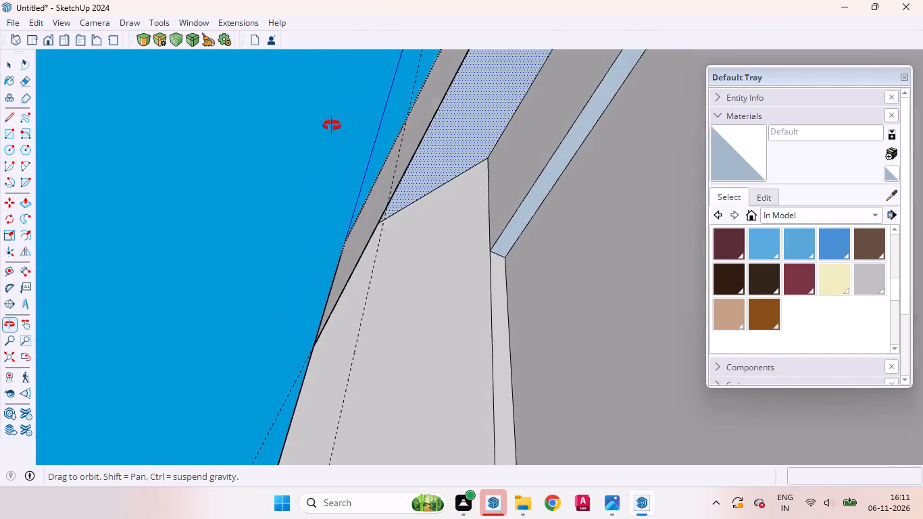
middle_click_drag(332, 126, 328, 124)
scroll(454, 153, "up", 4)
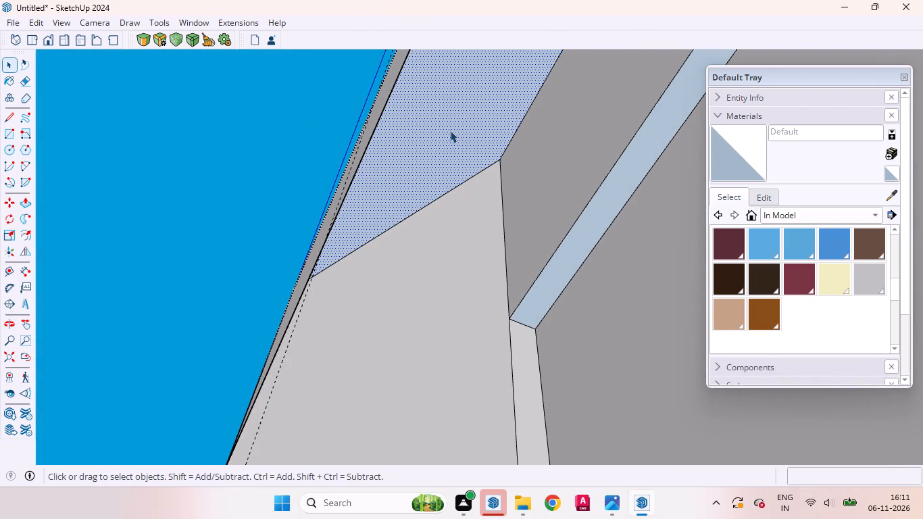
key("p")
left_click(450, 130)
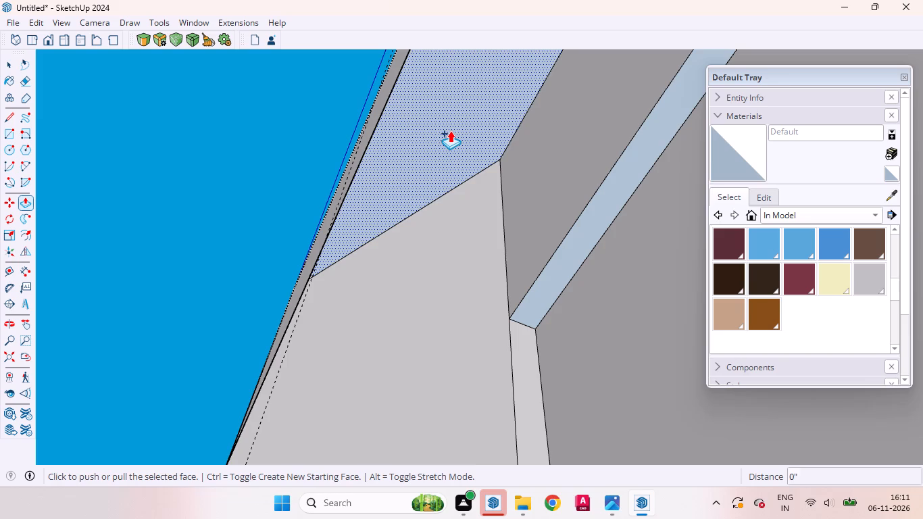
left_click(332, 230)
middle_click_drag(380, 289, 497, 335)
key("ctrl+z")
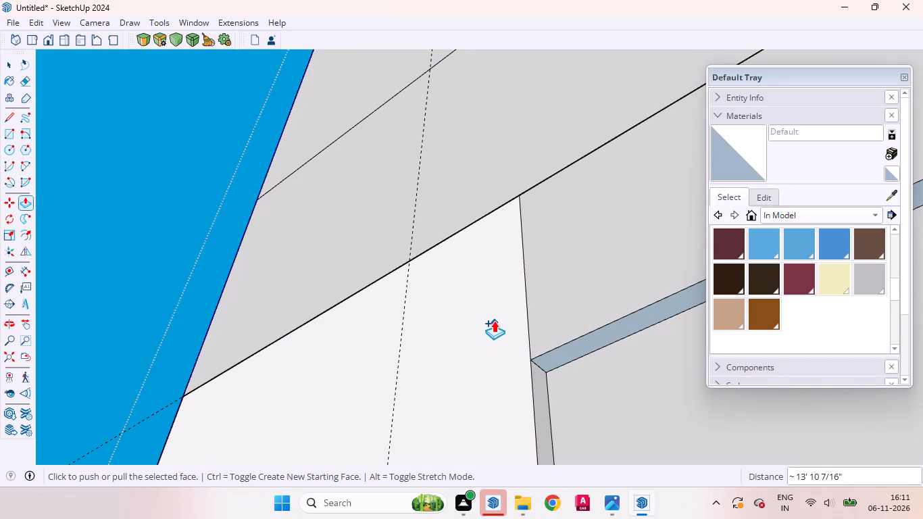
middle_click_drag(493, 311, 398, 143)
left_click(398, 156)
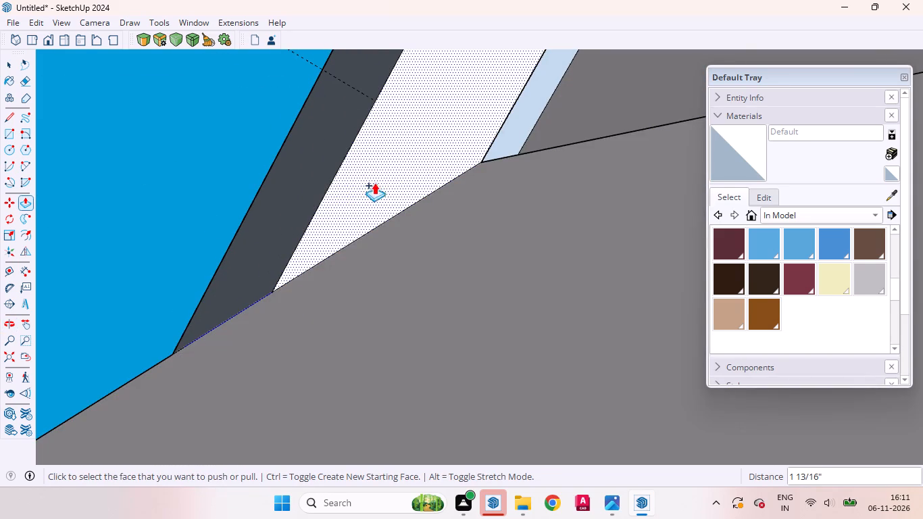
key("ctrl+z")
Push/Pull the underside face of the upper band down 2' to the band's lower edge, with a new starting face.
middle_click_drag(443, 248, 493, 335)
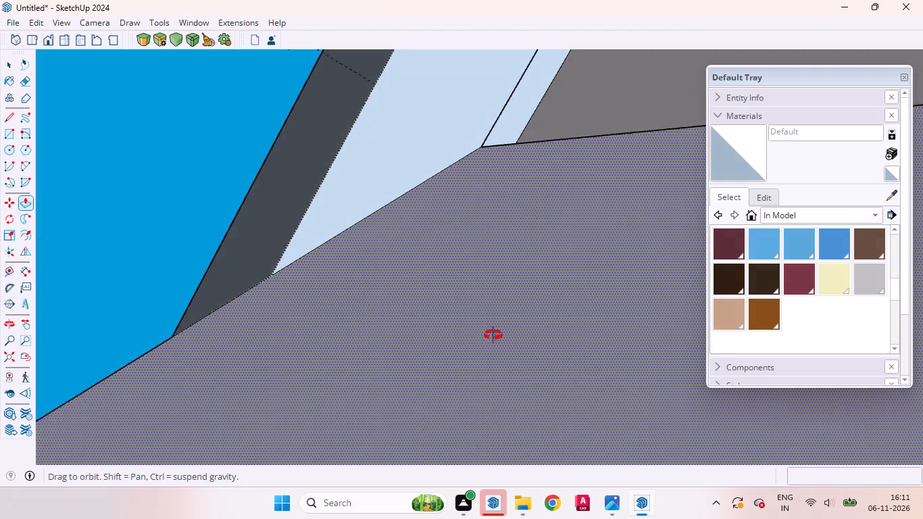
middle_click_drag(493, 335, 573, 365)
scroll(573, 352, "down", 5)
scroll(668, 270, "down", 4)
scroll(434, 337, "down", 15)
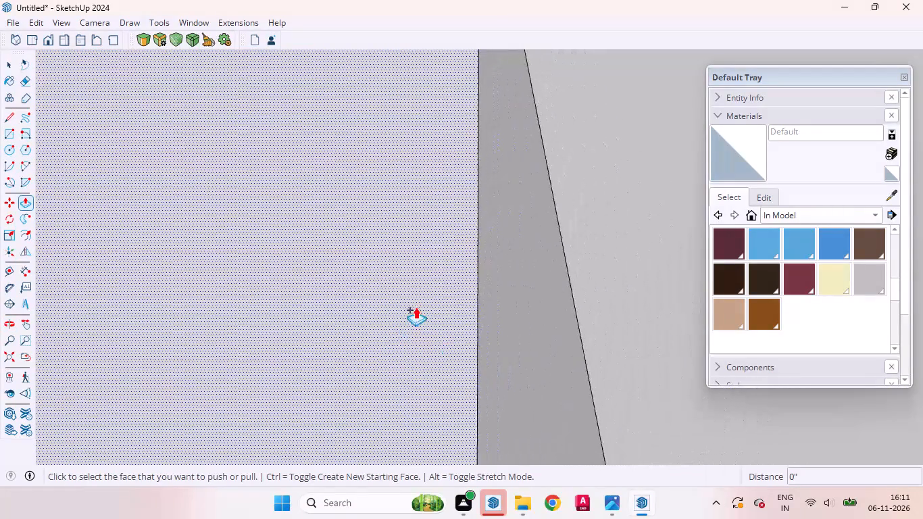
scroll(416, 307, "down", 20)
scroll(416, 307, "down", 13)
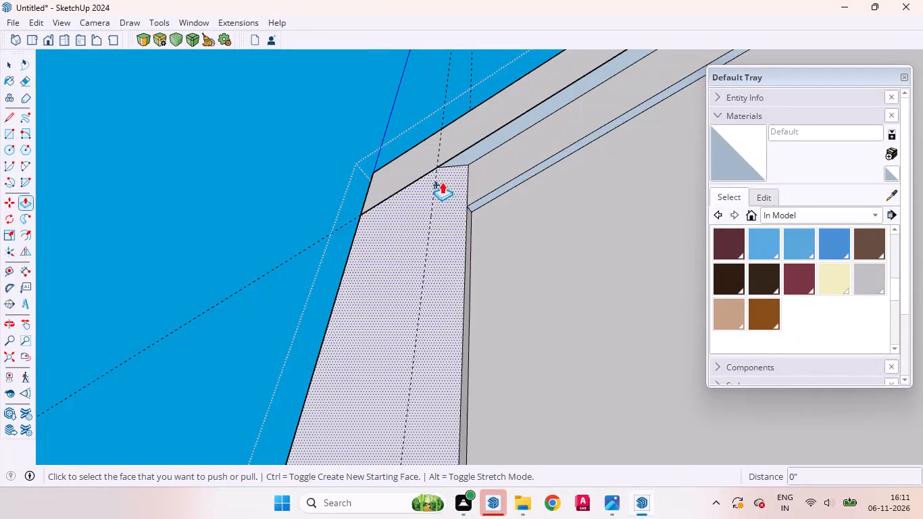
scroll(536, 103, "up", 5)
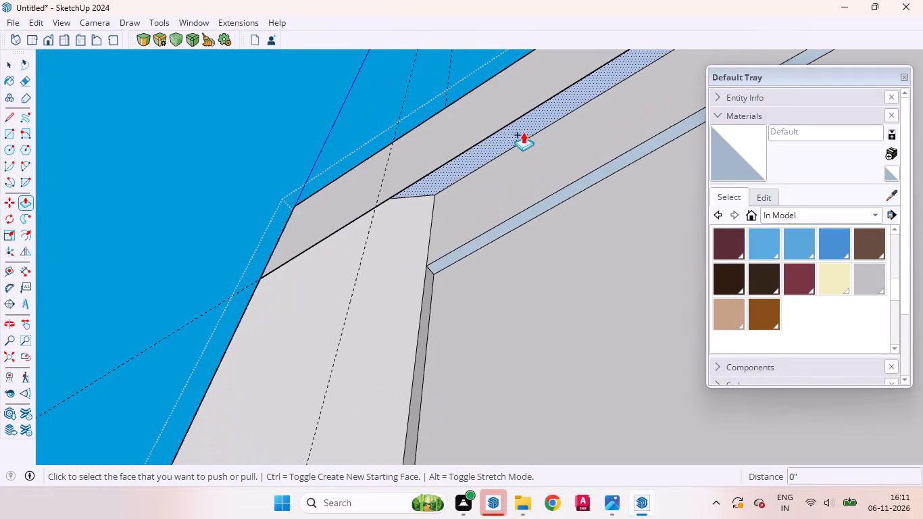
left_click(522, 132)
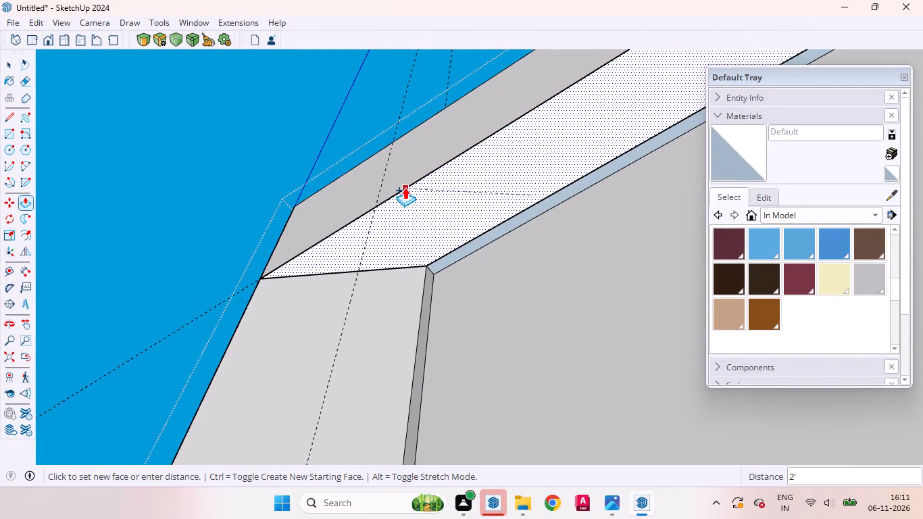
left_click(405, 187)
key("space")
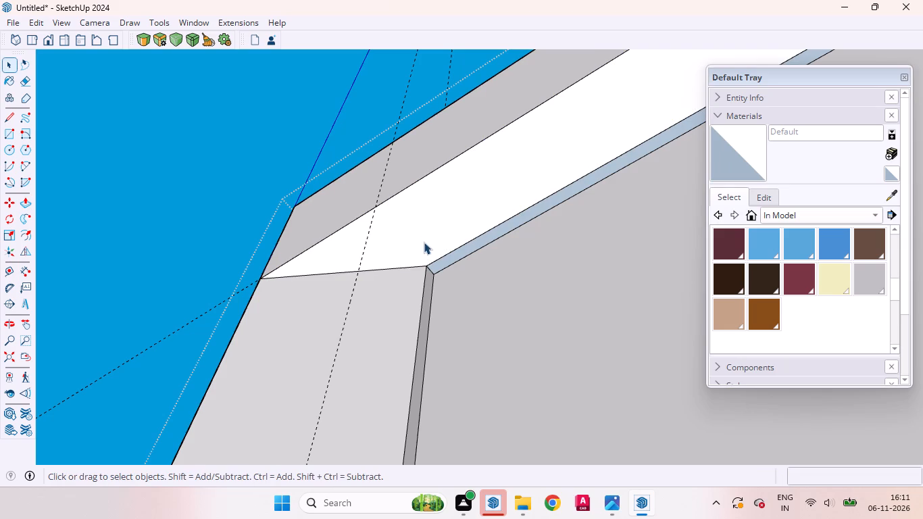
Examine the upper band's soffit and its corners at both angled posts from below.
scroll(453, 259, "down", 10)
scroll(275, 230, "down", 3)
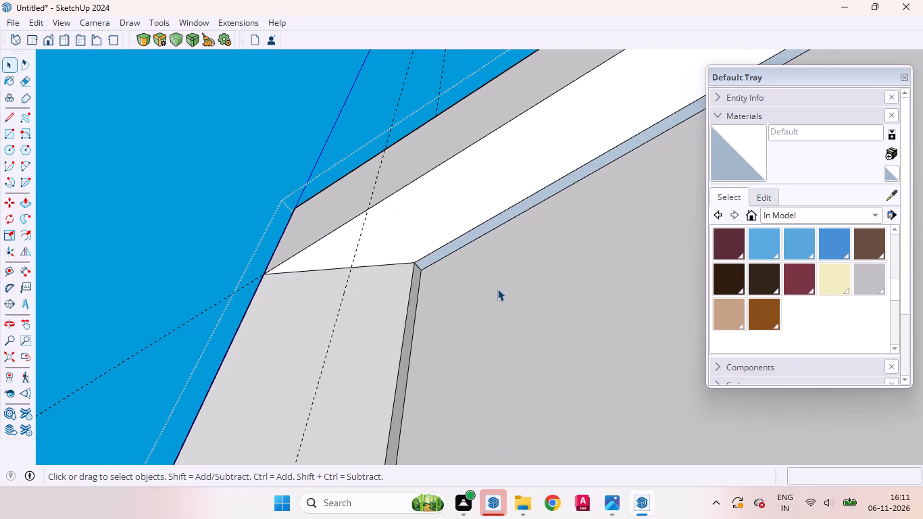
scroll(404, 299, "down", 6)
middle_click_drag(334, 288, 551, 364)
scroll(368, 244, "down", 10)
scroll(497, 243, "up", 2)
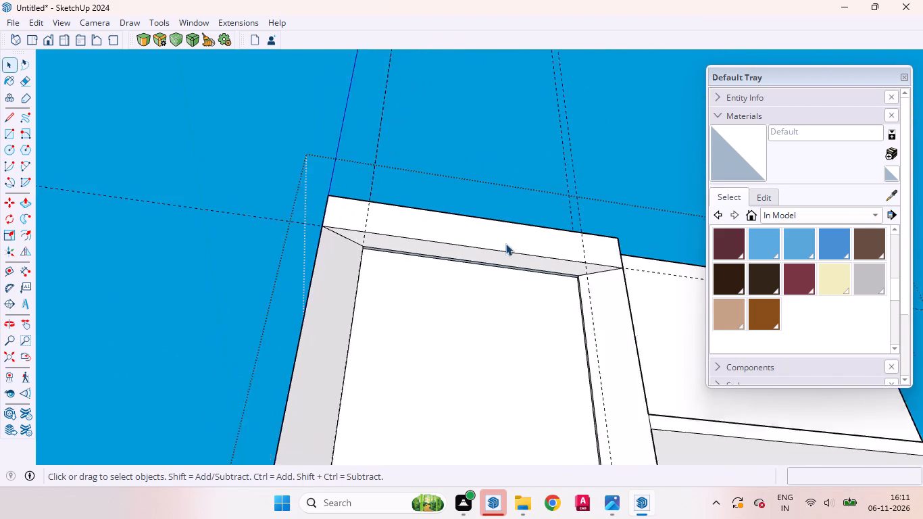
scroll(505, 243, "up", 7)
scroll(535, 293, "down", 5)
scroll(608, 282, "up", 4)
middle_click_drag(581, 303, 580, 303)
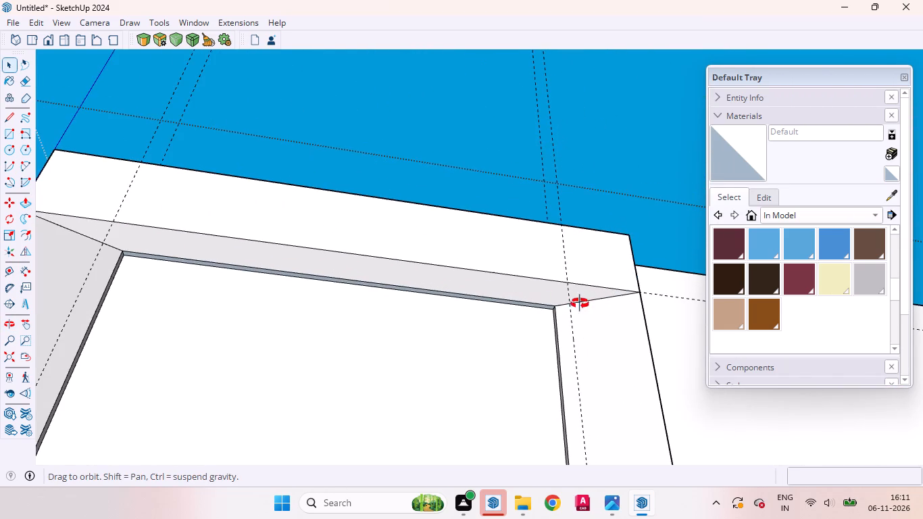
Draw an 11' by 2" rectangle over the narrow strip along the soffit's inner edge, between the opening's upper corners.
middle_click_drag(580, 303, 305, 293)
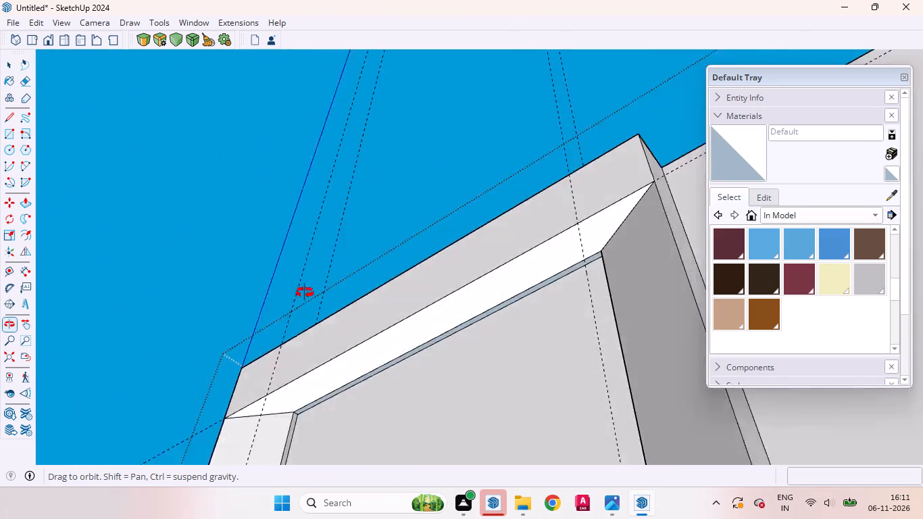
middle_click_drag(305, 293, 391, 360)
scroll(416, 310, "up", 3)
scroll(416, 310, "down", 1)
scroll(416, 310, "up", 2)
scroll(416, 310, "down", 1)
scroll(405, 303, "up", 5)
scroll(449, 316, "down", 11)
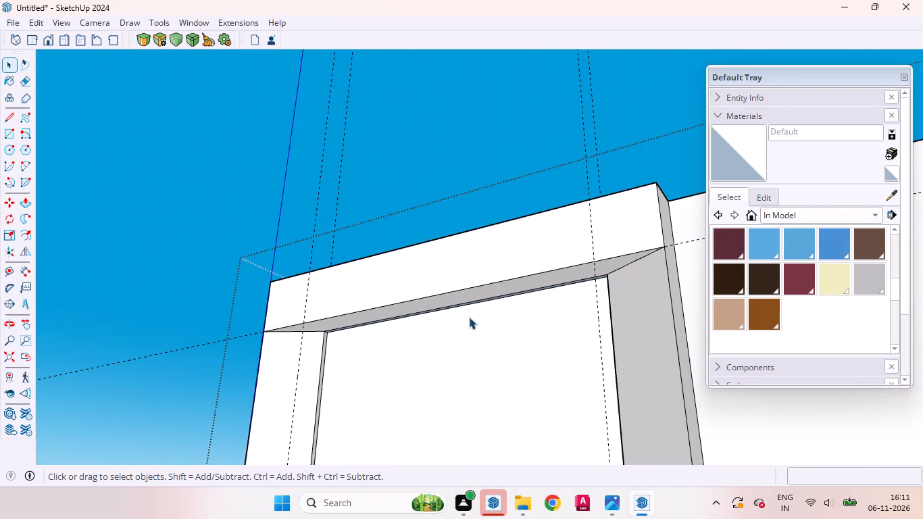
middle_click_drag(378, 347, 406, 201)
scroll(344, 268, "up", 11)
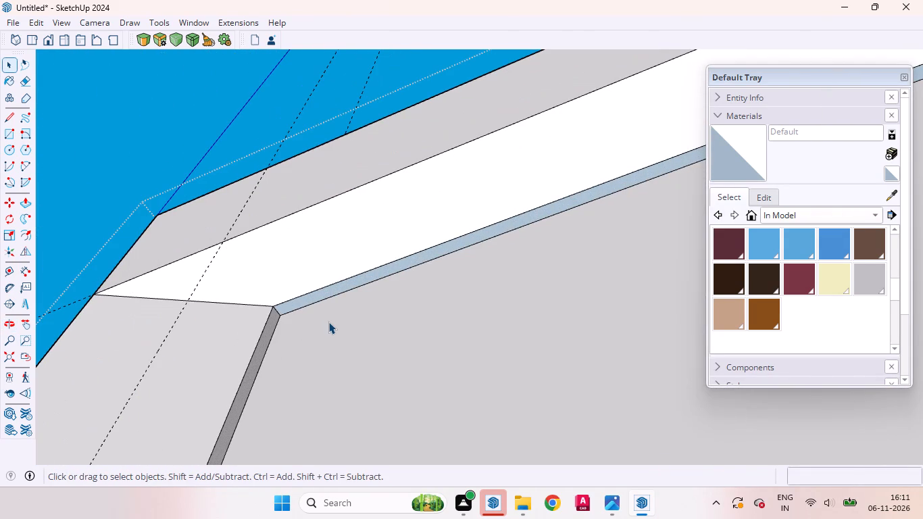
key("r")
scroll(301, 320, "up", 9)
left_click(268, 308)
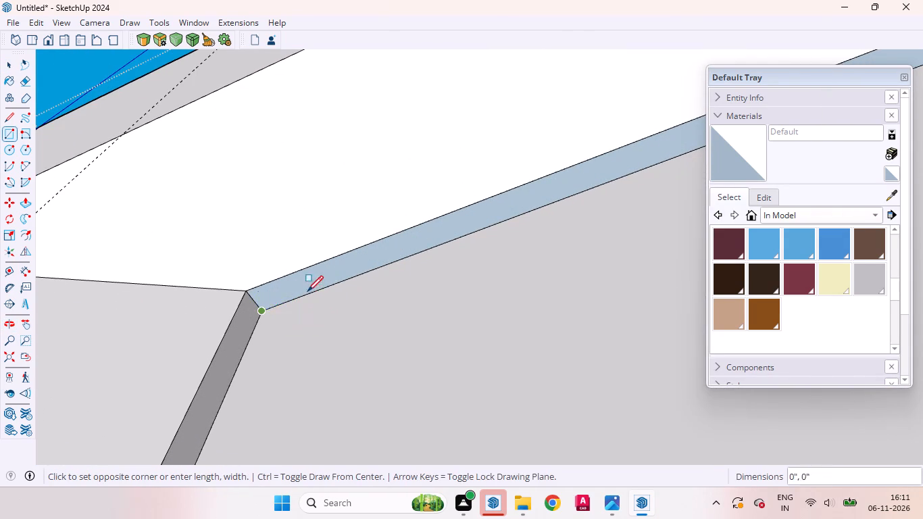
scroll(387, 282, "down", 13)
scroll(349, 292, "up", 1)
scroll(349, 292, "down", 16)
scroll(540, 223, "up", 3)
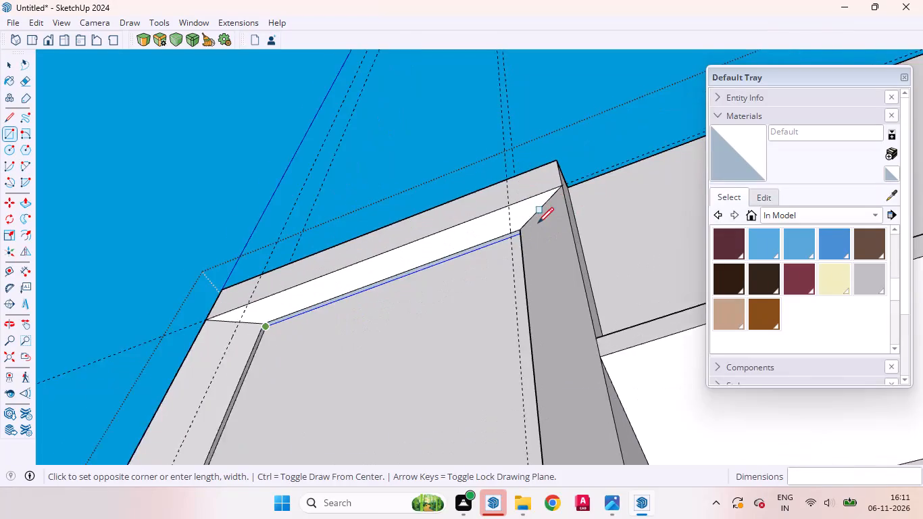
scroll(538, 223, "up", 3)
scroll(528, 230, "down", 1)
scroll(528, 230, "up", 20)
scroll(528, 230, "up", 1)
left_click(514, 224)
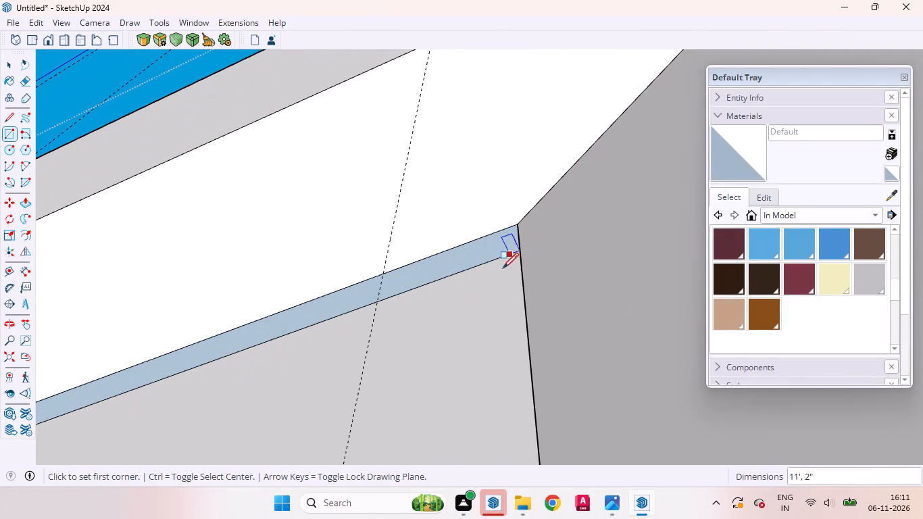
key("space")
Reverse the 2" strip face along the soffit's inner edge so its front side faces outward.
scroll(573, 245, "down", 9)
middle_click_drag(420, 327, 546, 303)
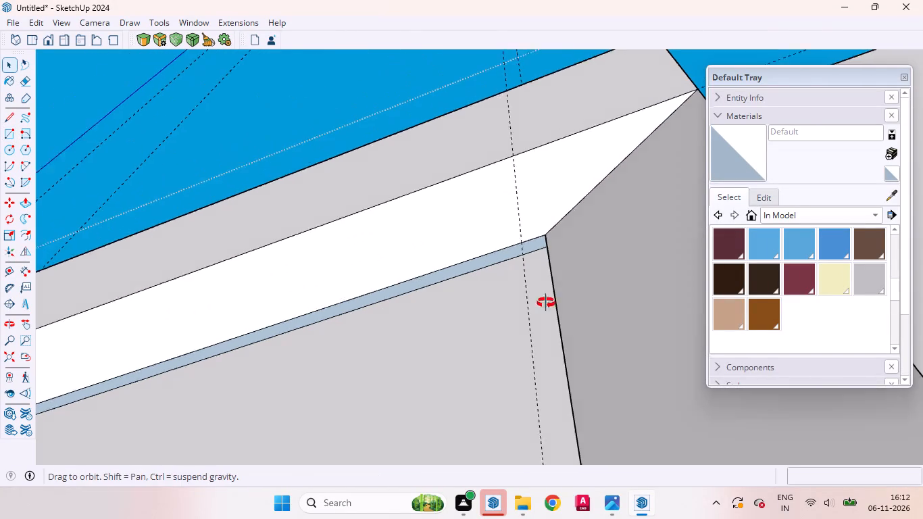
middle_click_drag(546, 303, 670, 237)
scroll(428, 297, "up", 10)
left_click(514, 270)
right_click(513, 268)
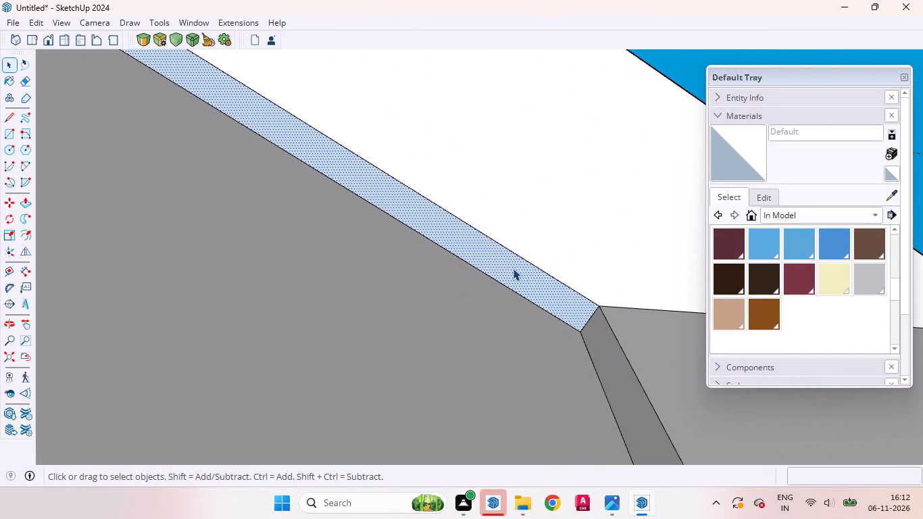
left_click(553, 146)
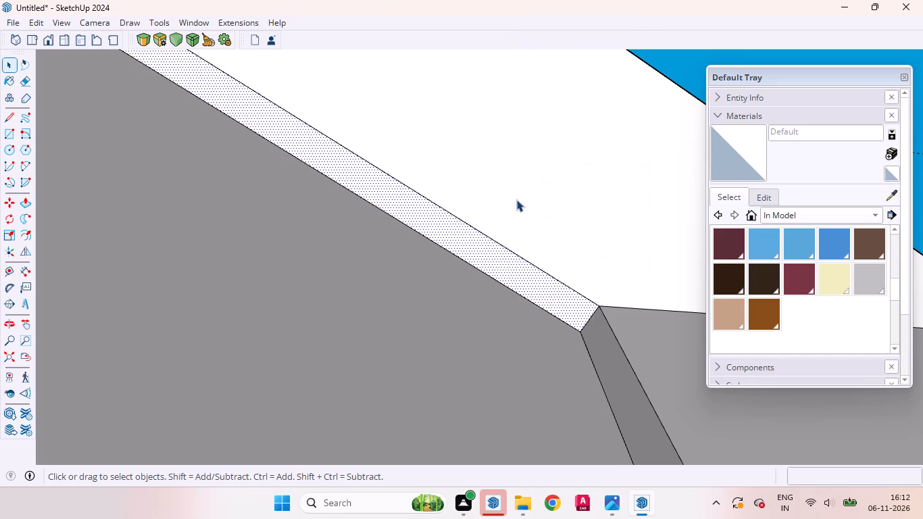
Examine the upper band, its soffit and the corners at both angled posts from below, the front and the side.
scroll(517, 223, "down", 10)
scroll(444, 314, "up", 1)
scroll(444, 314, "down", 11)
middle_click_drag(532, 205, 532, 256)
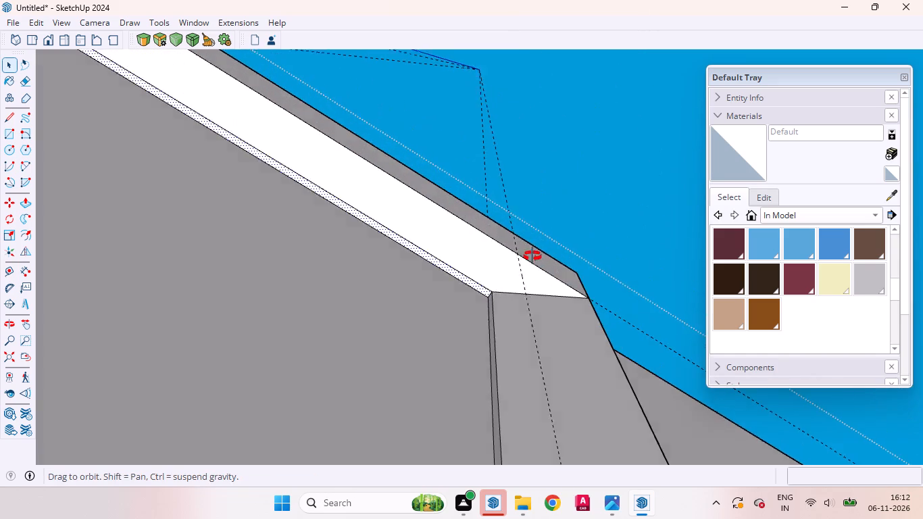
middle_click_drag(532, 256, 463, 414)
scroll(541, 193, "down", 13)
scroll(424, 170, "down", 1)
scroll(418, 172, "up", 4)
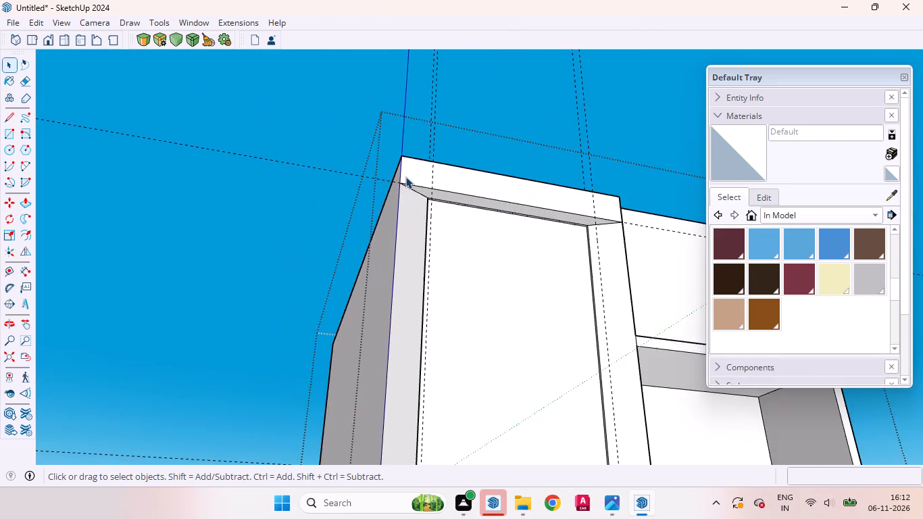
scroll(405, 176, "up", 11)
middle_click_drag(430, 199, 403, 79)
scroll(453, 203, "up", 2)
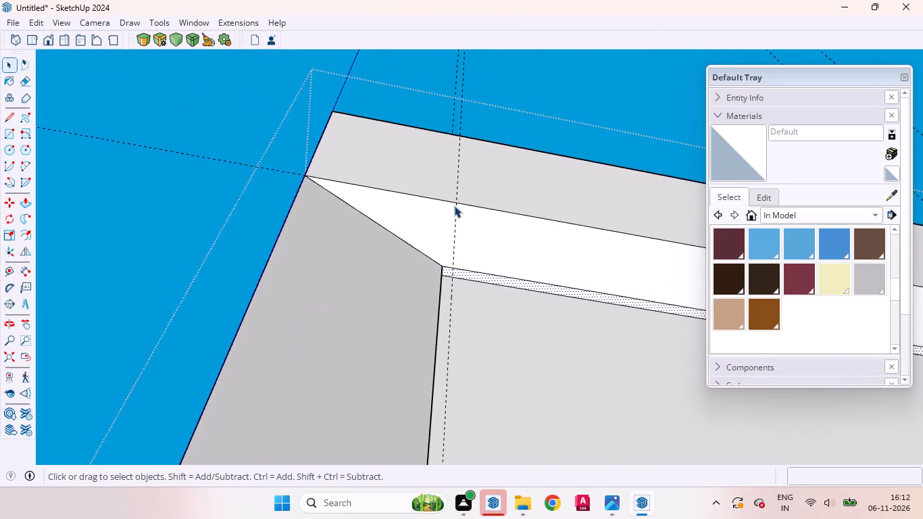
scroll(454, 205, "up", 3)
scroll(454, 237, "down", 4)
scroll(454, 238, "up", 1)
middle_click_drag(383, 176, 546, 151)
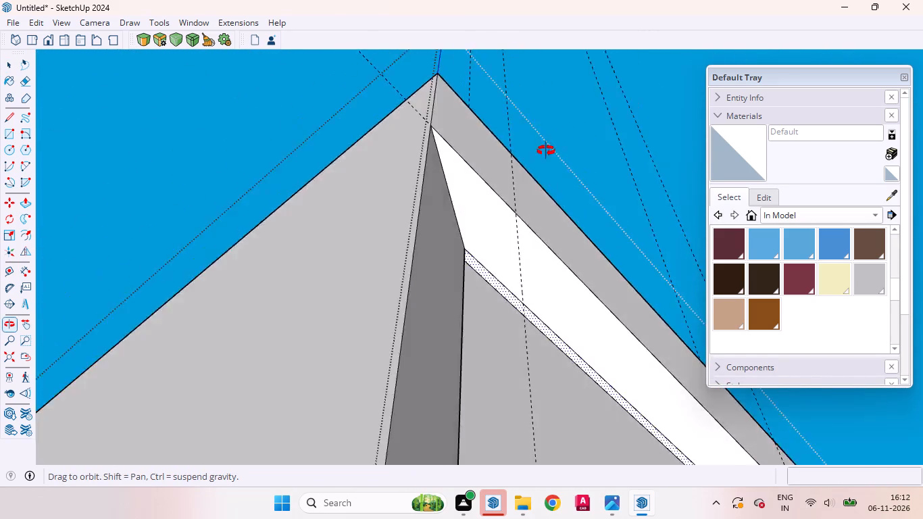
middle_click_drag(546, 151, 497, 136)
scroll(482, 155, "down", 15)
scroll(360, 262, "up", 1)
scroll(361, 262, "down", 12)
middle_click_drag(524, 240, 494, 289)
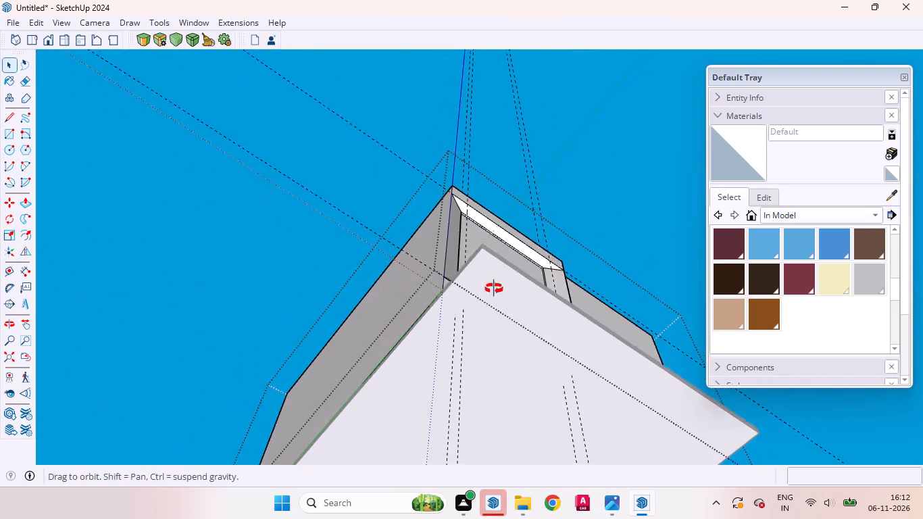
middle_click_drag(494, 289, 368, 514)
scroll(481, 170, "up", 4)
scroll(402, 187, "down", 5)
scroll(534, 173, "up", 5)
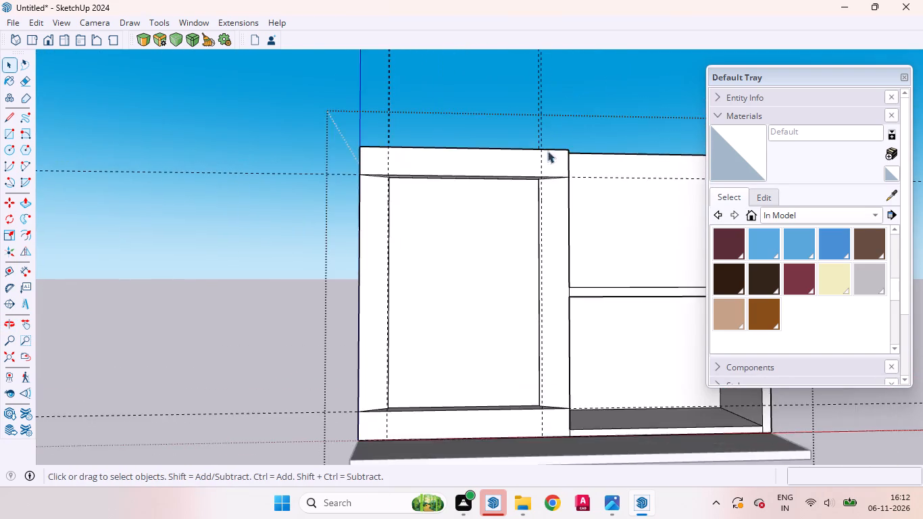
scroll(547, 151, "up", 12)
middle_click_drag(534, 222, 414, 241)
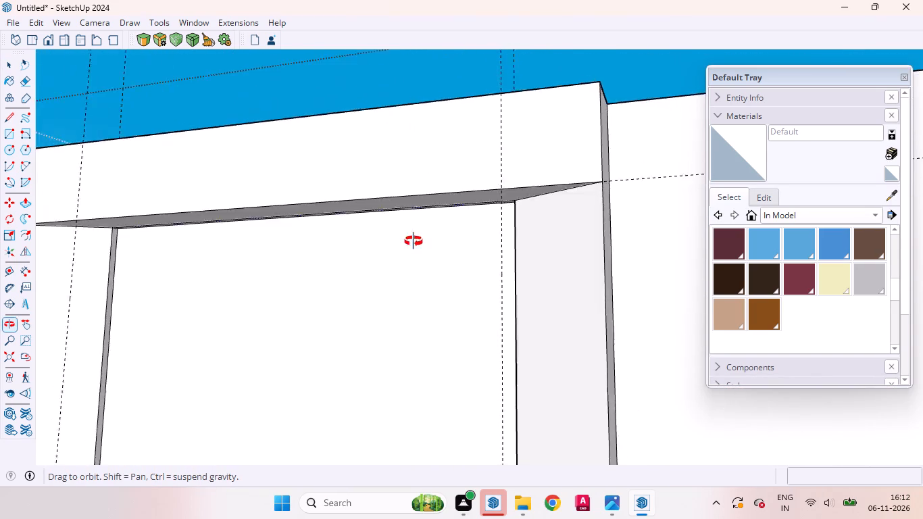
middle_click_drag(414, 241, 293, 185)
scroll(295, 180, "up", 1)
scroll(297, 178, "down", 10)
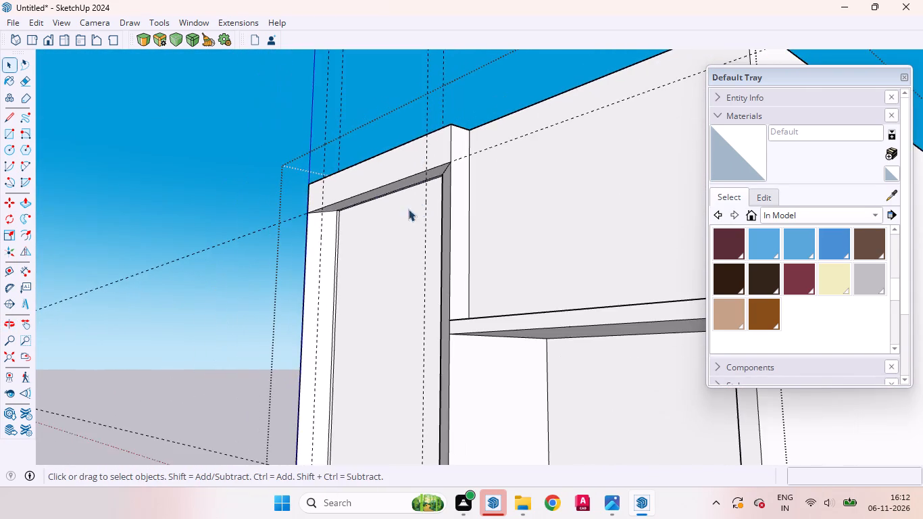
middle_click_drag(384, 209, 447, 169)
scroll(447, 192, "up", 1)
scroll(443, 193, "down", 9)
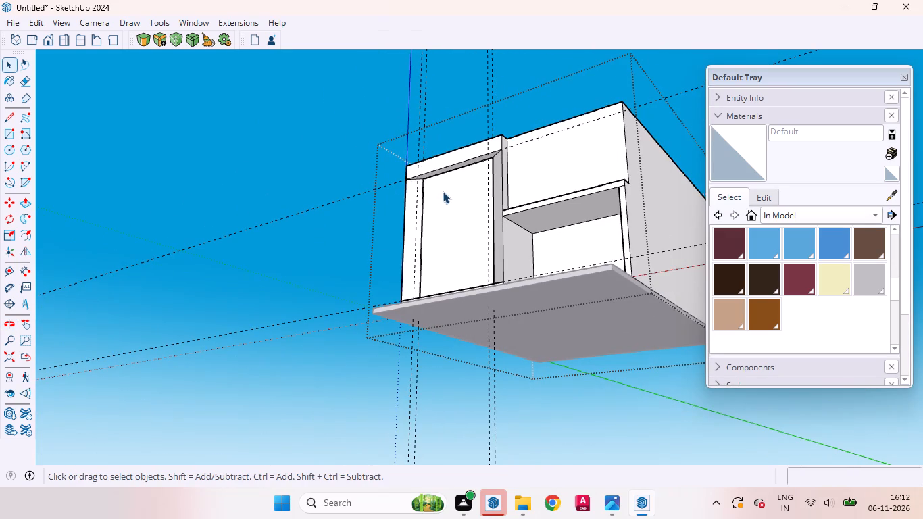
Undo the strip face edits, the solid upper band and its soffit between the angled posts.
key("ctrl+z")
key("ctrl+z")
key("ctrl+z")
key("ctrl+z")
key("ctrl+z")
key("ctrl+z")
key("ctrl+z")
key("ctrl+z")
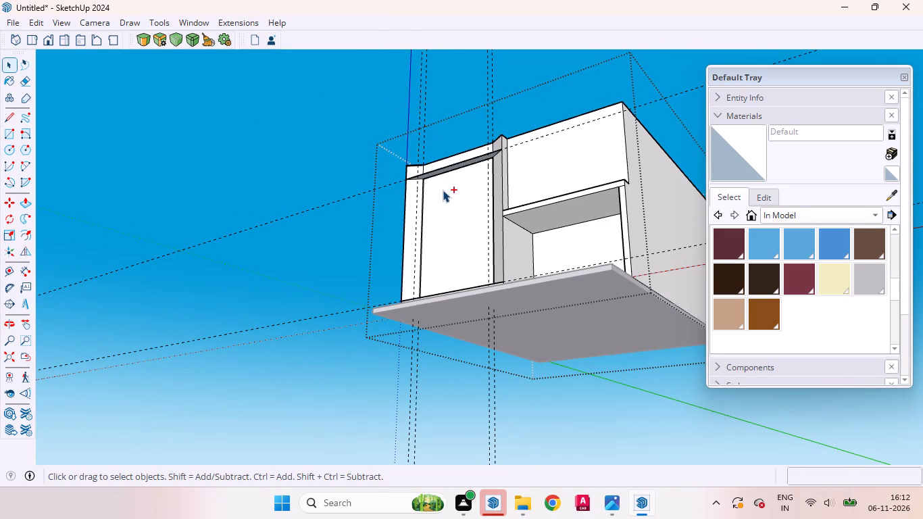
key("ctrl+z")
key("ctrl+z")
key("ctrl+z")
key("ctrl+z")
key("ctrl+z")
key("ctrl+z")
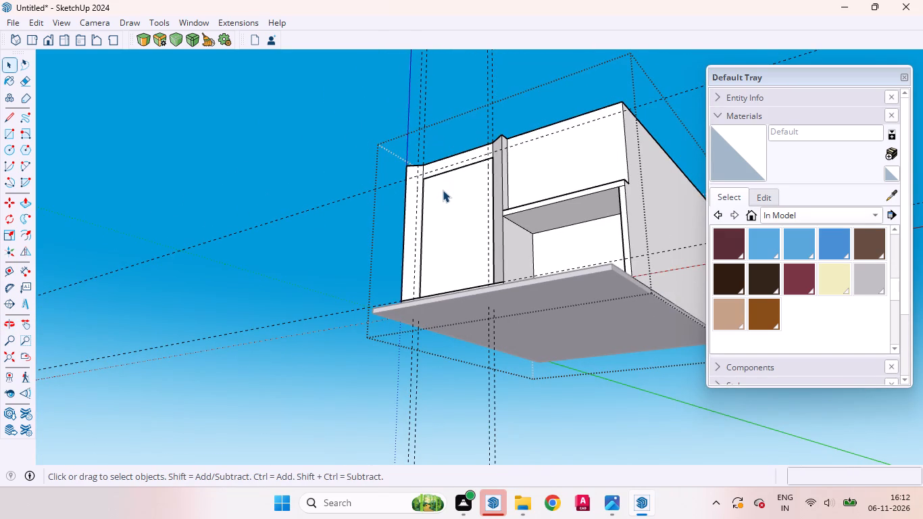
Draw diagonal lines of about 3' 3/8" from the opening's two upper corners to the outer top corners of the angled posts.
scroll(463, 155, "up", 8)
scroll(471, 163, "down", 4)
scroll(418, 181, "up", 11)
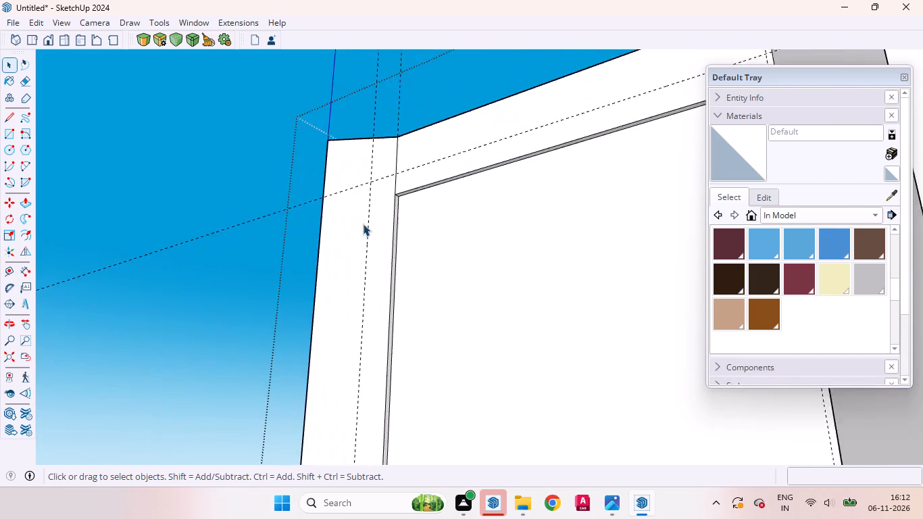
scroll(363, 224, "up", 1)
middle_click_drag(397, 199, 521, 489)
scroll(514, 470, "up", 1)
scroll(386, 232, "down", 15)
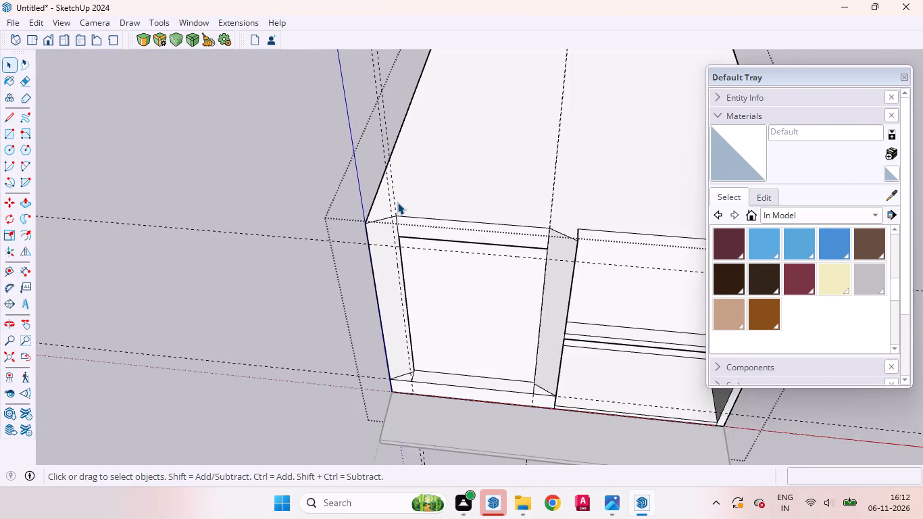
scroll(397, 218, "up", 16)
middle_click_drag(409, 257, 390, 218)
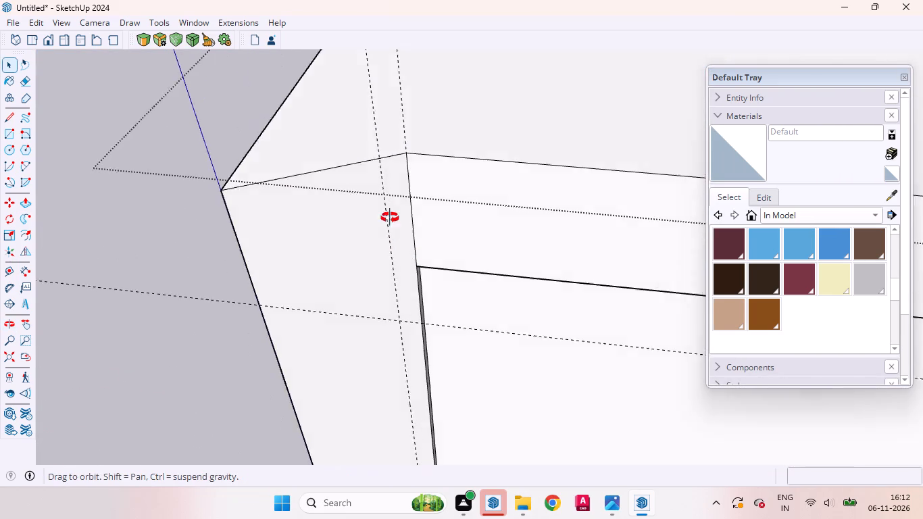
middle_click_drag(390, 218, 345, 110)
key("l")
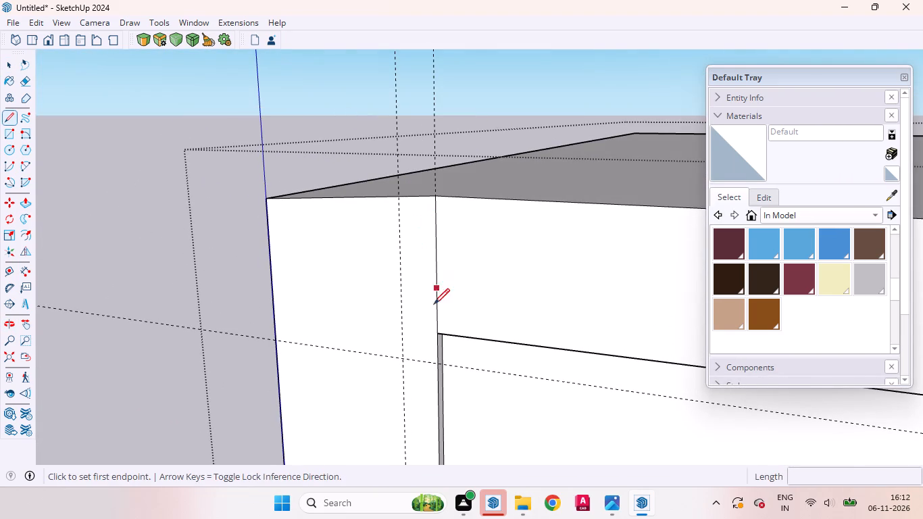
left_click(436, 332)
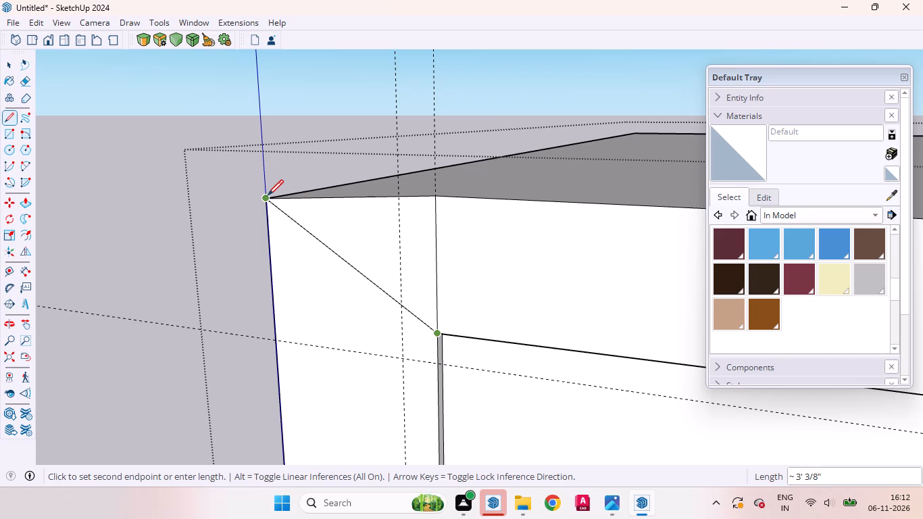
left_click(268, 195)
scroll(351, 236, "down", 17)
scroll(524, 234, "up", 11)
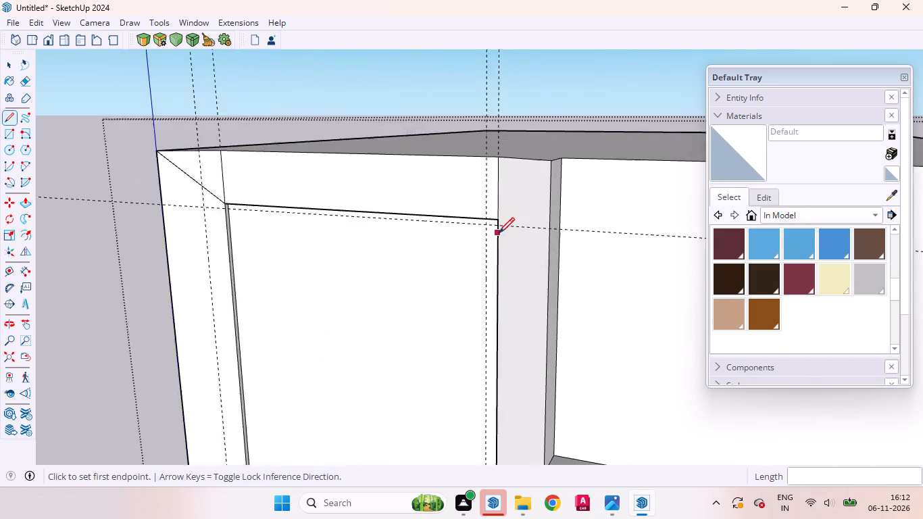
middle_click_drag(484, 229, 726, 215)
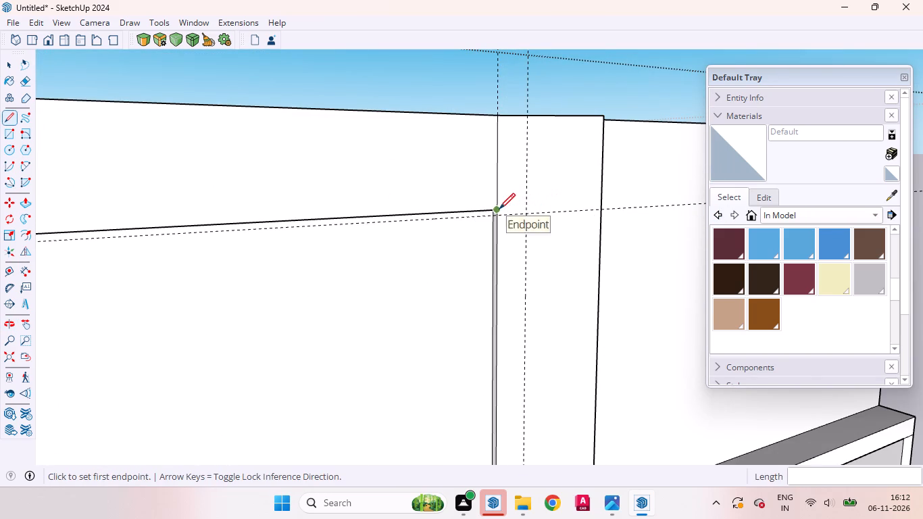
left_click_drag(499, 209, 505, 207)
left_click(601, 116)
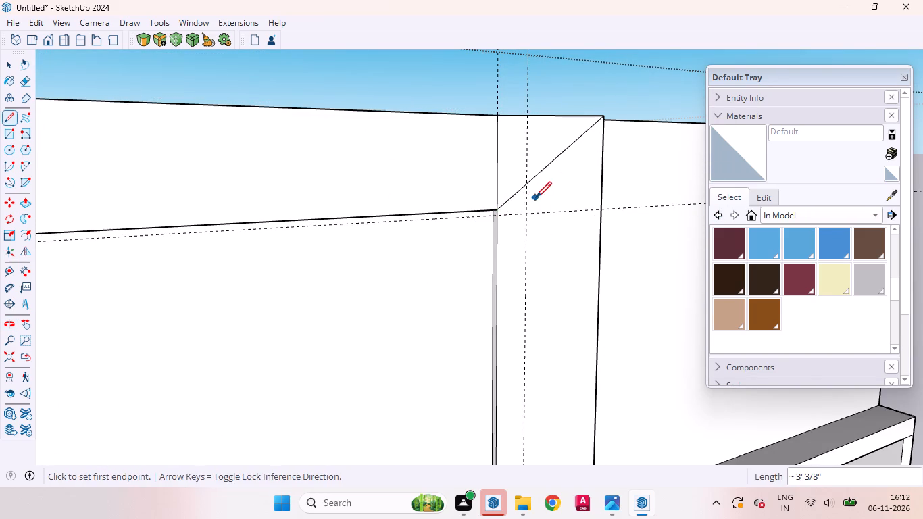
key("space")
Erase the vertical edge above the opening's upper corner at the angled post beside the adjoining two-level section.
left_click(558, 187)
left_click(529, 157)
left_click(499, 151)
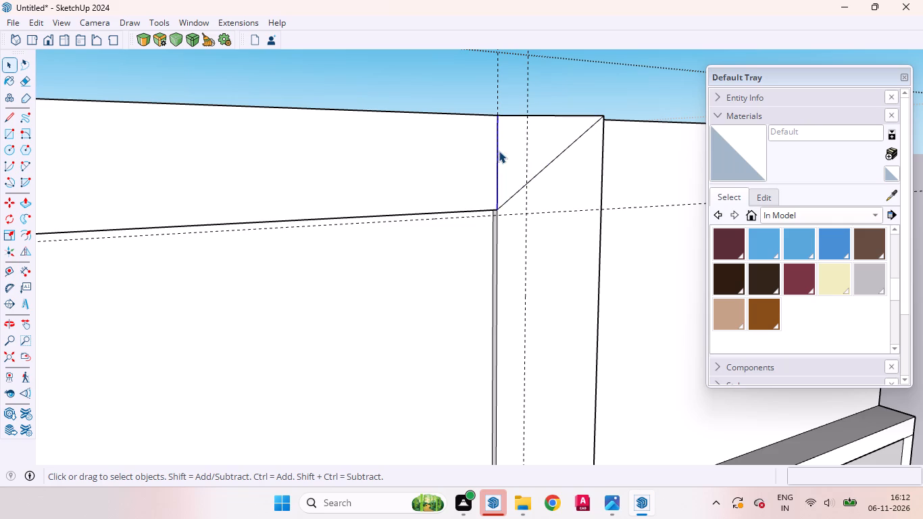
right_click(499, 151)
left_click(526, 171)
Examine the area above the front opening and both angled post tops from above and from the front.
scroll(532, 203, "down", 6)
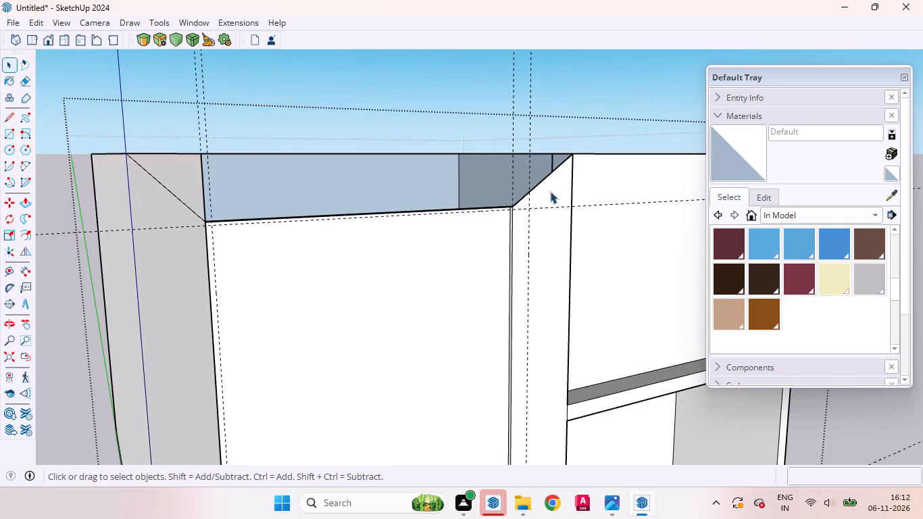
scroll(550, 191, "down", 10)
middle_click_drag(491, 207, 371, 320)
scroll(322, 235, "up", 2)
scroll(322, 235, "down", 1)
scroll(322, 235, "up", 4)
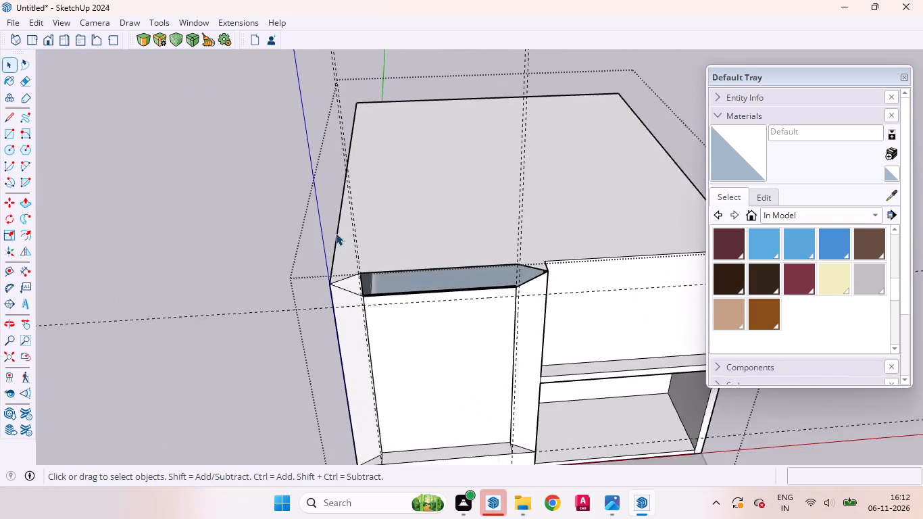
scroll(336, 233, "up", 3)
scroll(375, 207, "down", 5)
scroll(390, 259, "up", 8)
scroll(345, 276, "down", 2)
scroll(345, 276, "up", 3)
scroll(359, 272, "down", 9)
middle_click_drag(378, 258, 355, 251)
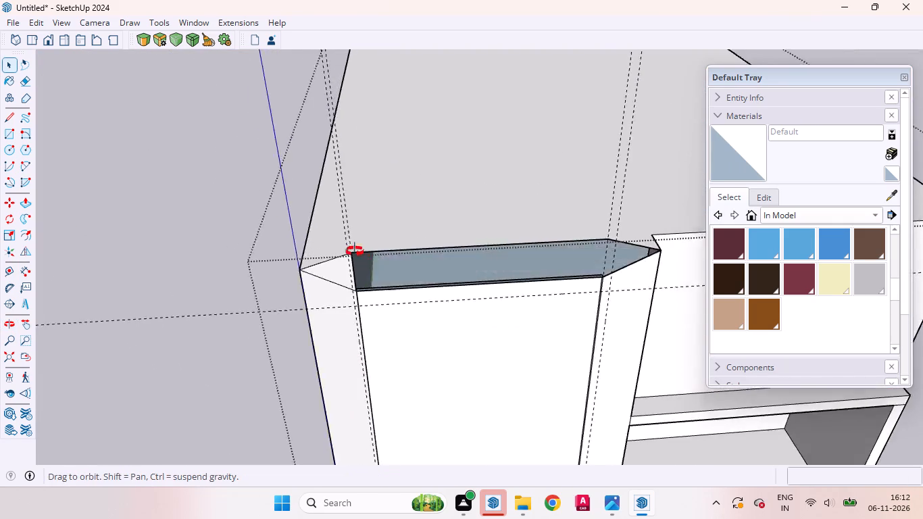
middle_click_drag(355, 251, 319, 168)
scroll(468, 274, "down", 9)
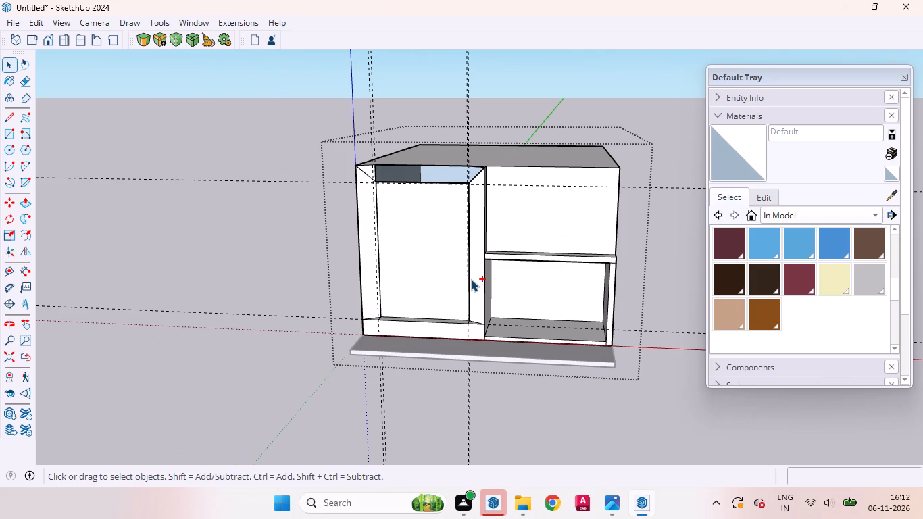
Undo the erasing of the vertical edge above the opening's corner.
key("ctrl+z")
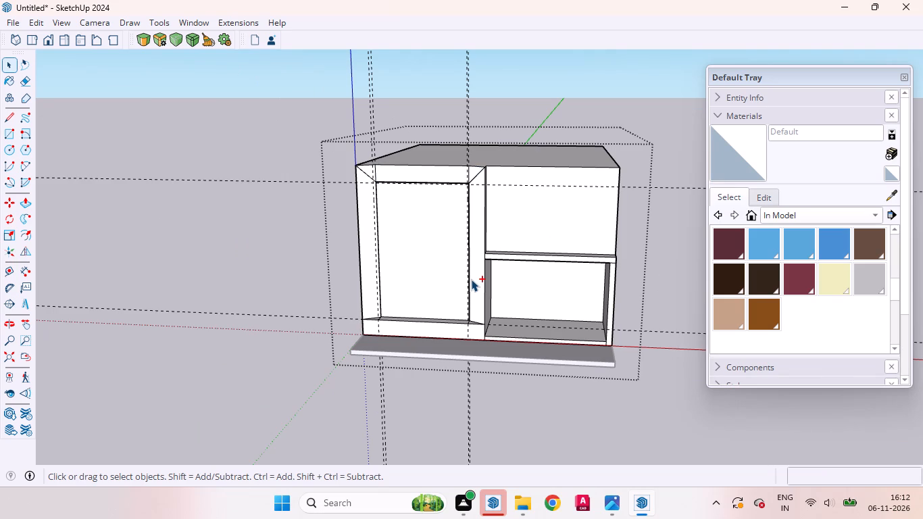
Undo the two diagonal lines running from the front opening's upper corners to the outer top corners of the angled posts.
key("ctrl+z")
key("ctrl+z")
Examine the restored top band and angled post tops around the front opening up close and from above.
scroll(391, 170, "up", 15)
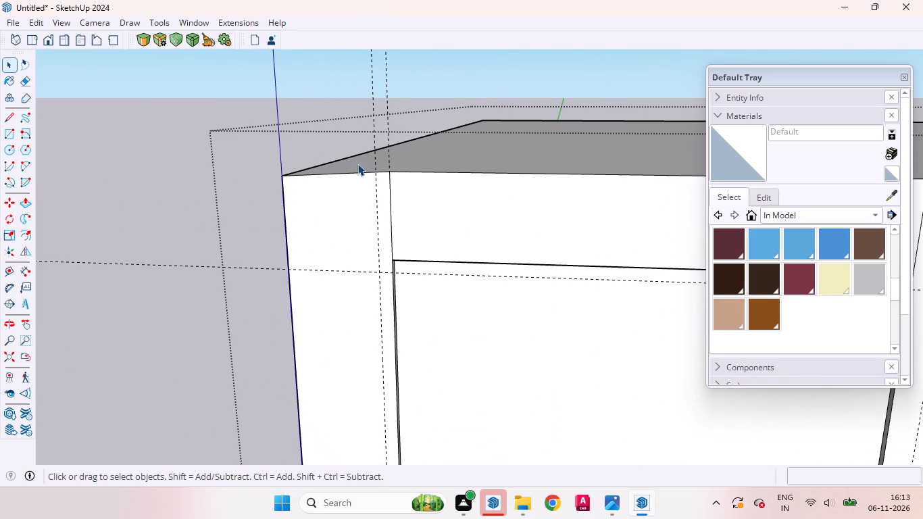
scroll(349, 195, "down", 5)
middle_click_drag(384, 227, 339, 255)
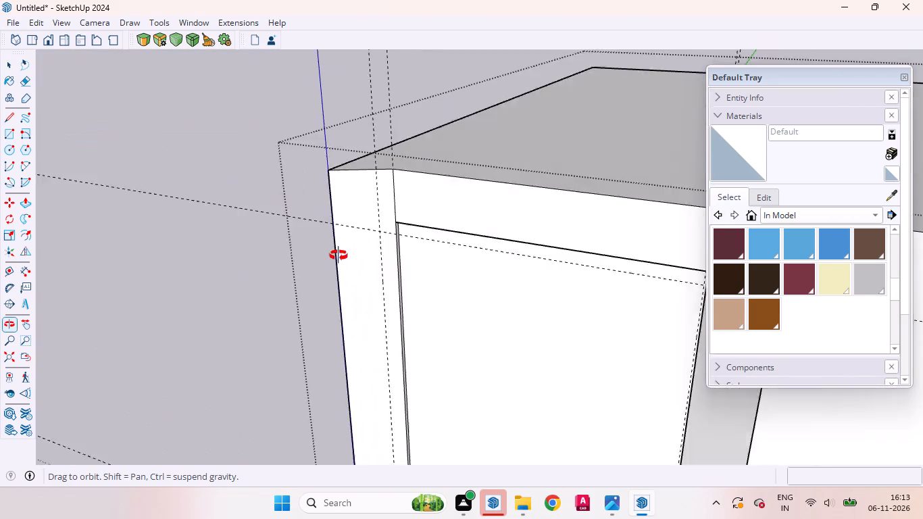
middle_click_drag(339, 255, 341, 253)
scroll(347, 245, "up", 1)
scroll(355, 243, "down", 11)
middle_click_drag(455, 259, 380, 372)
scroll(336, 315, "up", 6)
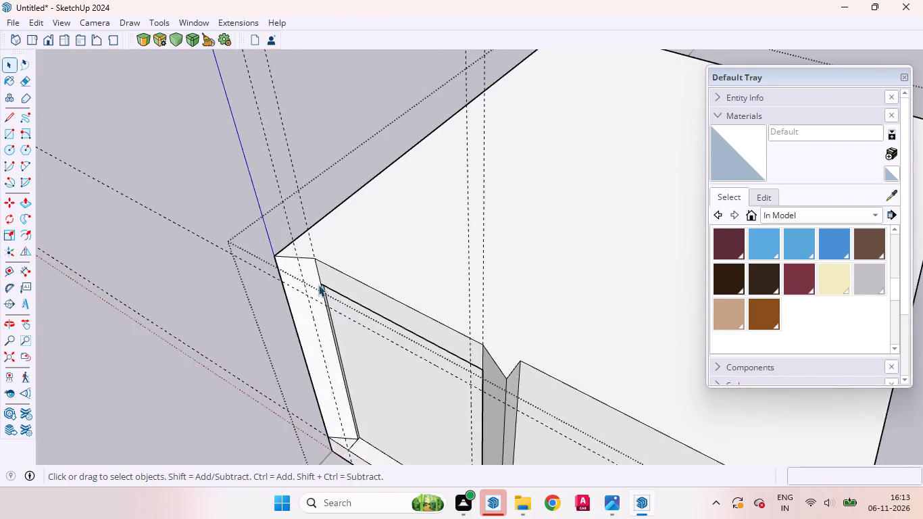
scroll(318, 285, "up", 3)
scroll(316, 274, "down", 5)
middle_click_drag(318, 291, 324, 201)
scroll(374, 257, "down", 5)
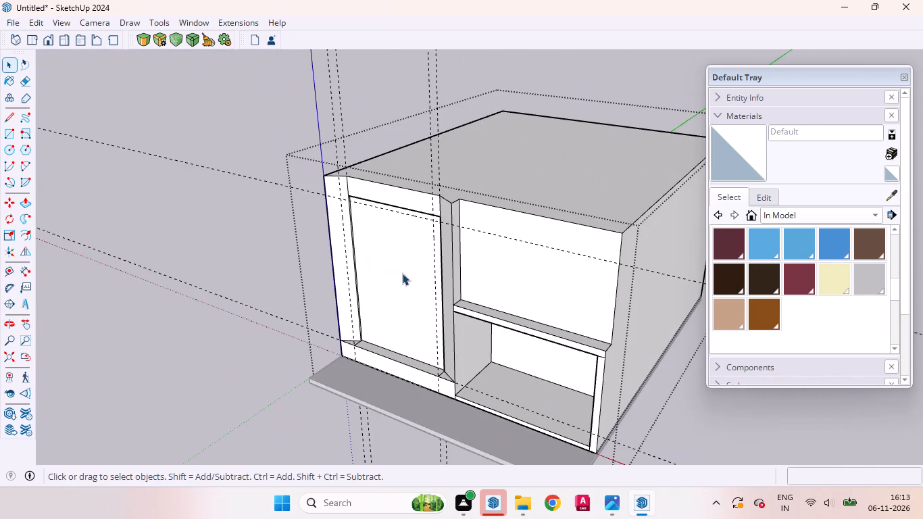
Inspect the individual faces of the front frame, its recessed panel and the adjoining two-level section's upper wall and dividing ledge.
middle_click_drag(408, 295, 569, 249)
scroll(540, 157, "up", 10)
left_click(552, 249)
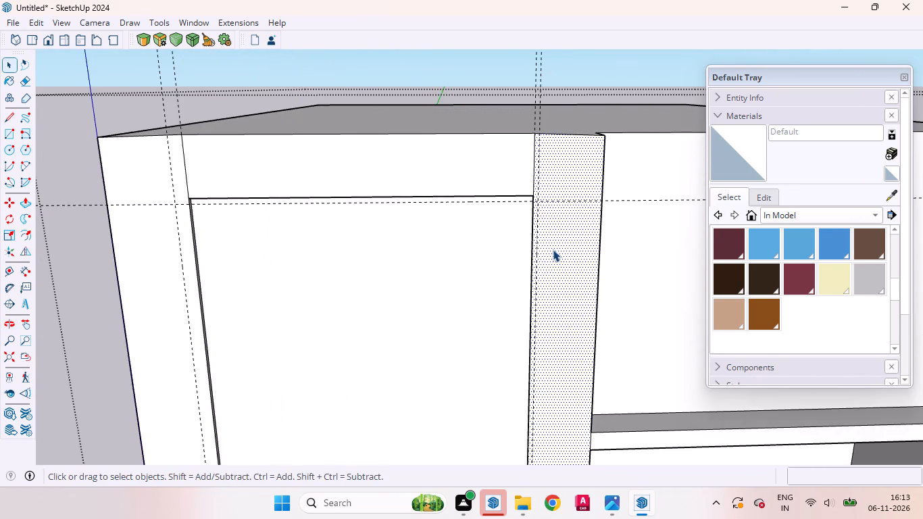
left_click(468, 159)
left_click(416, 270)
left_click(304, 298)
scroll(447, 265, "down", 10)
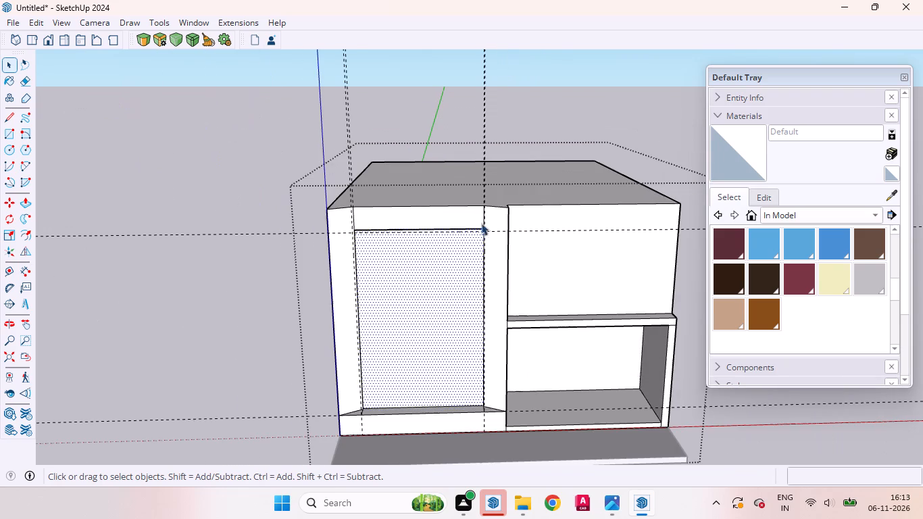
left_click(568, 274)
middle_click_drag(495, 281, 467, 209)
scroll(480, 226, "down", 4)
scroll(496, 267, "up", 3)
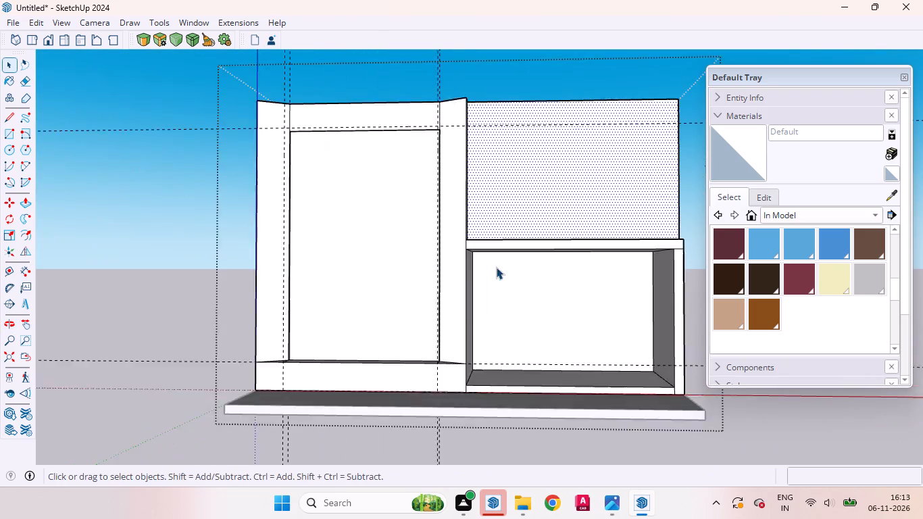
scroll(496, 267, "up", 20)
middle_click_drag(467, 271, 470, 410)
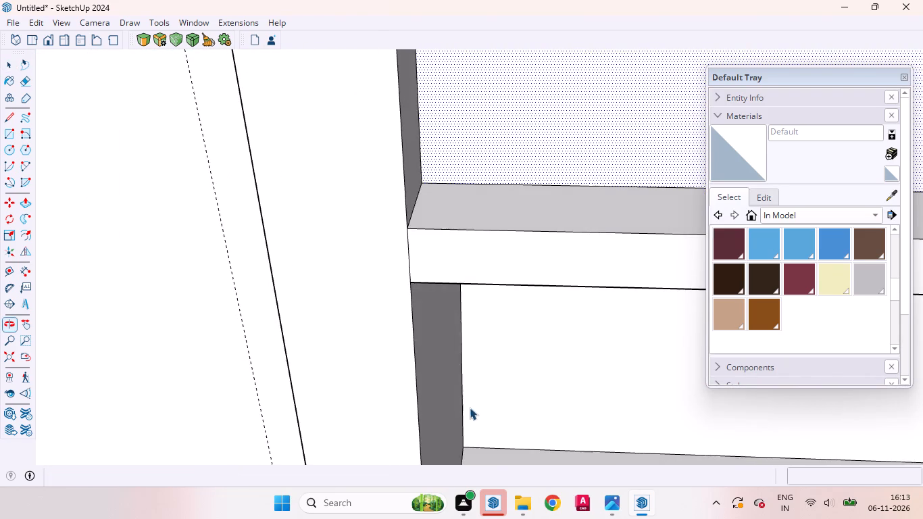
scroll(447, 306, "down", 20)
scroll(447, 306, "down", 3)
scroll(509, 226, "up", 3)
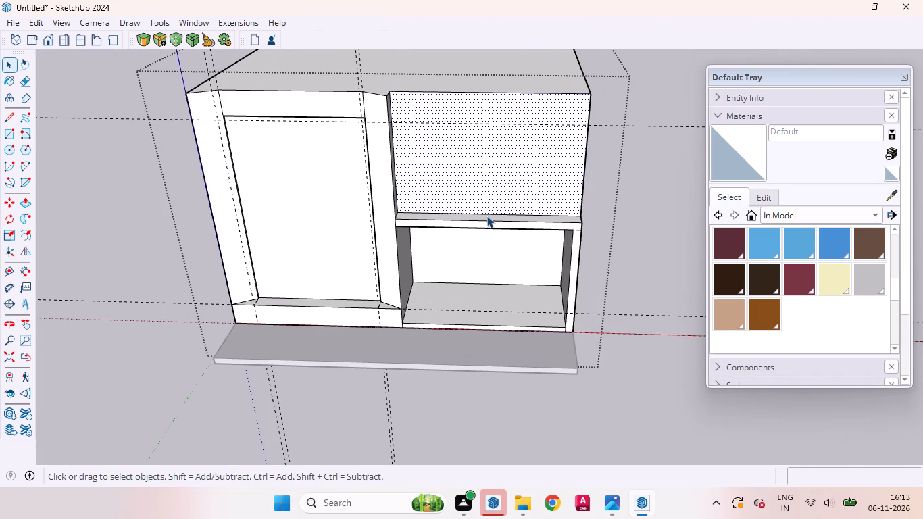
left_click(487, 216)
scroll(486, 216, "up", 10)
left_click(477, 226)
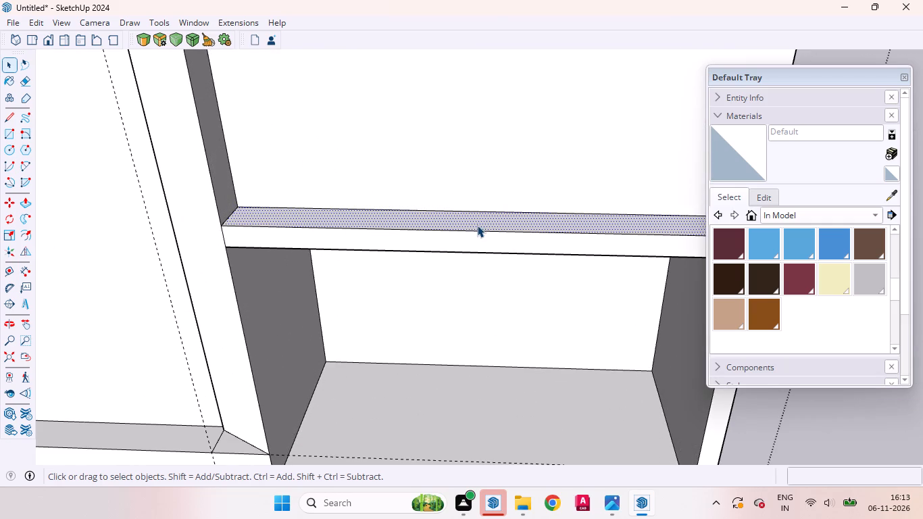
scroll(468, 231, "up", 3)
scroll(468, 231, "down", 1)
scroll(468, 231, "up", 2)
left_click(459, 249)
scroll(437, 246, "down", 12)
scroll(488, 273, "up", 1)
Select the front opening's recessed panel and examine it with its surrounding frame from the front, side and above.
middle_click_drag(488, 274, 477, 164)
scroll(477, 164, "up", 1)
scroll(484, 204, "down", 11)
scroll(522, 258, "down", 5)
scroll(434, 199, "up", 5)
left_click(419, 200)
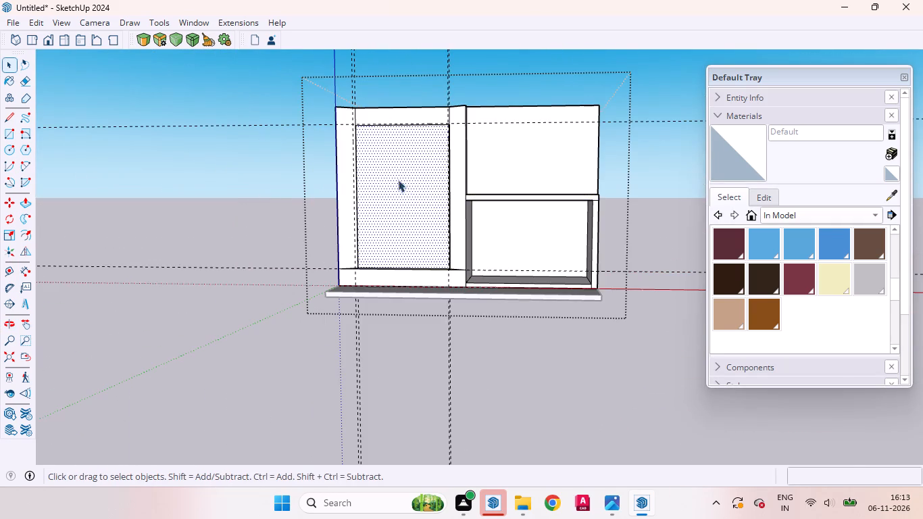
scroll(357, 99, "up", 20)
scroll(357, 99, "up", 1)
middle_click_drag(380, 203, 563, 362)
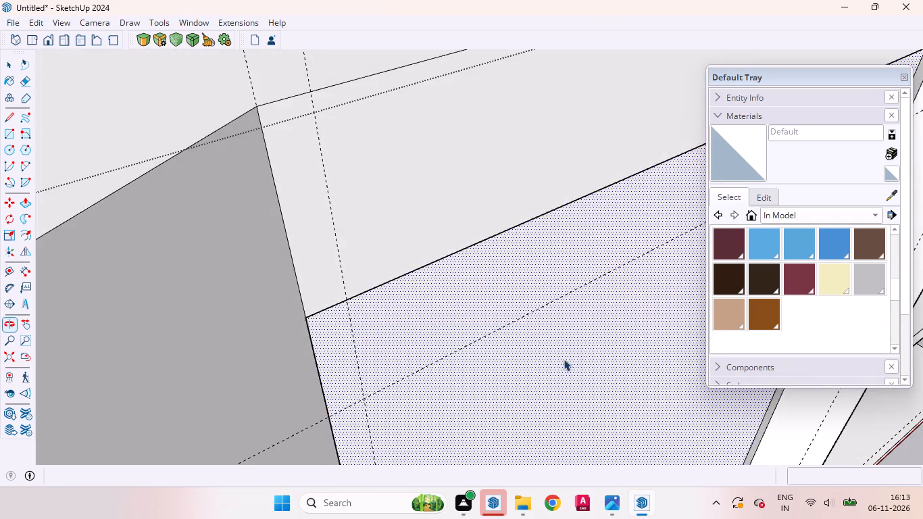
scroll(474, 275, "down", 2)
scroll(474, 275, "up", 1)
scroll(474, 275, "down", 14)
middle_click_drag(428, 263, 368, 189)
scroll(367, 188, "up", 1)
scroll(416, 237, "down", 5)
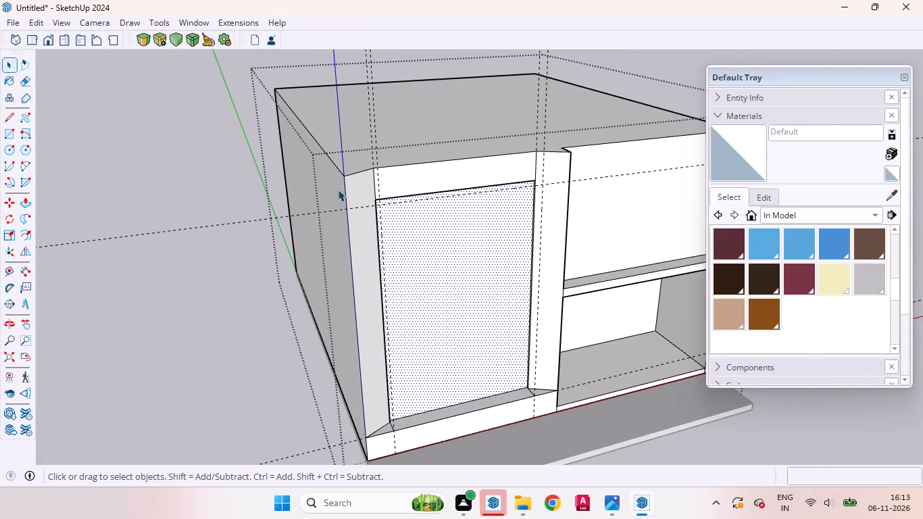
scroll(272, 195, "up", 5)
scroll(279, 209, "down", 3)
middle_click_drag(304, 217, 237, 195)
scroll(359, 227, "down", 6)
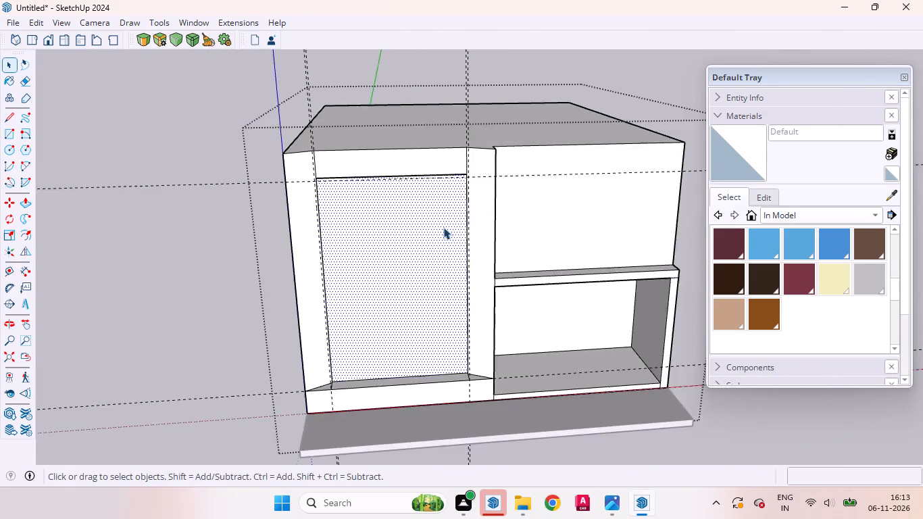
scroll(443, 227, "down", 2)
scroll(430, 312, "up", 3)
scroll(377, 253, "down", 4)
middle_click_drag(391, 346, 397, 386)
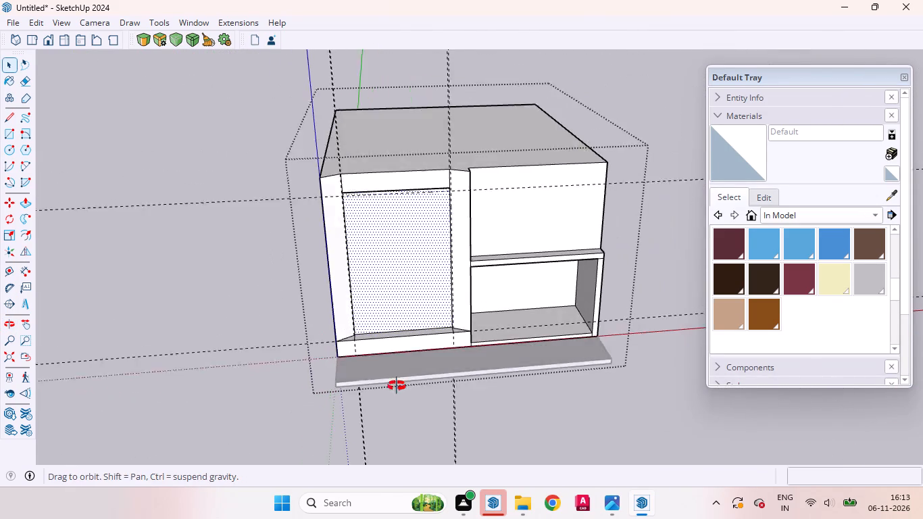
middle_click_drag(397, 386, 397, 441)
scroll(391, 427, "up", 11)
scroll(349, 228, "down", 5)
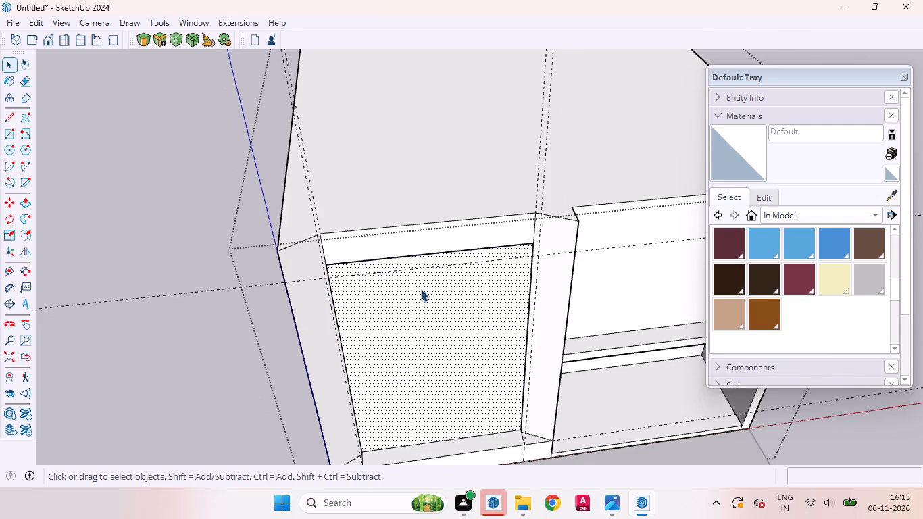
middle_click_drag(421, 266, 422, 222)
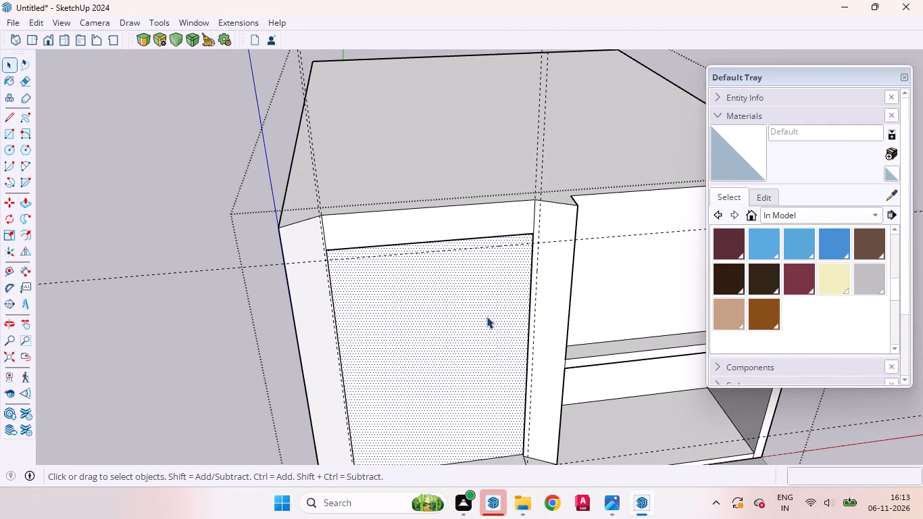
scroll(487, 314, "down", 4)
middle_click_drag(514, 336, 484, 306)
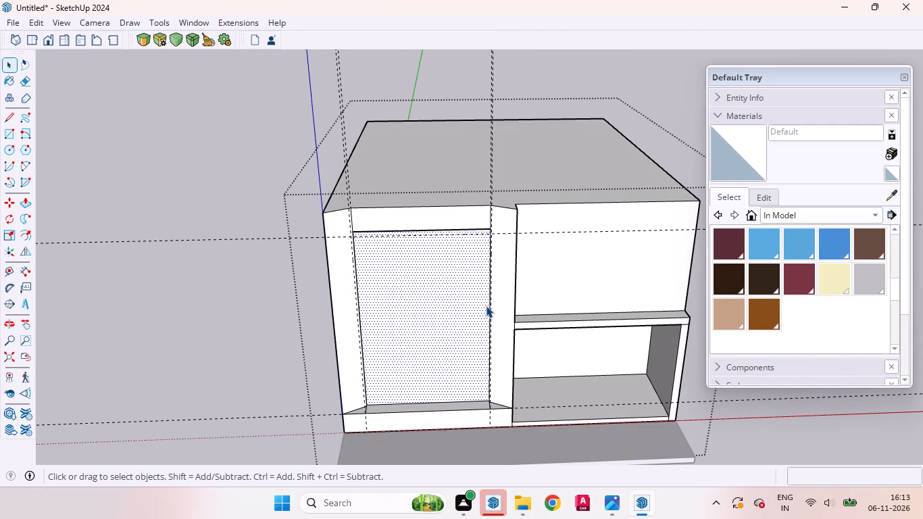
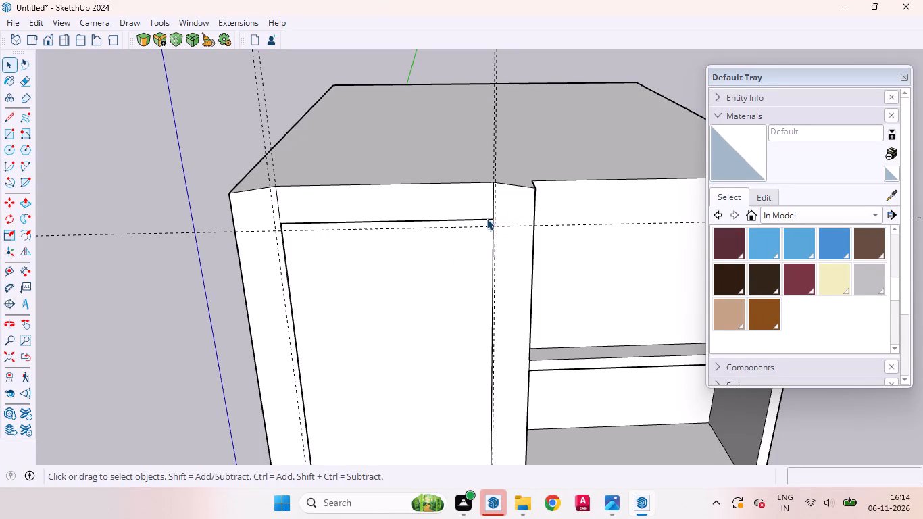
Undo the recent edits to the front frame, back to the flush top band with diagonal lines at both upper corners.
scroll(454, 227, "down", 3)
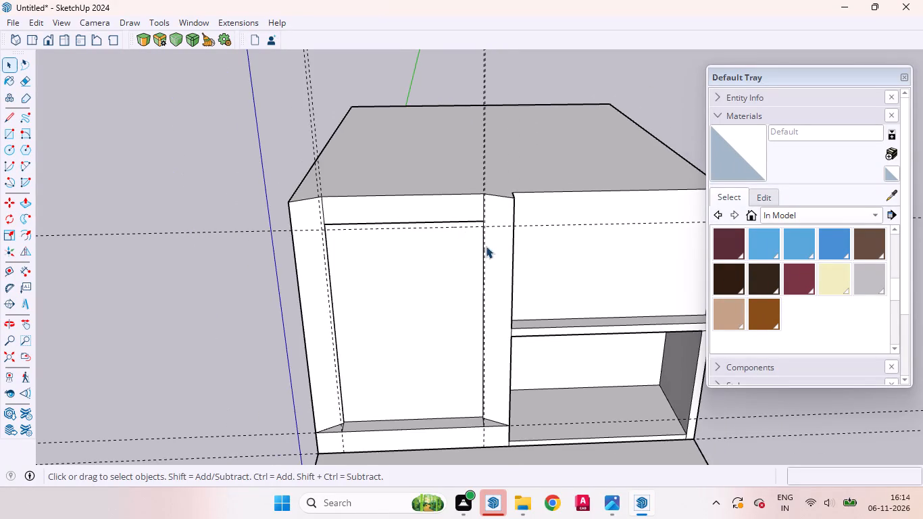
middle_click_drag(486, 247, 466, 307)
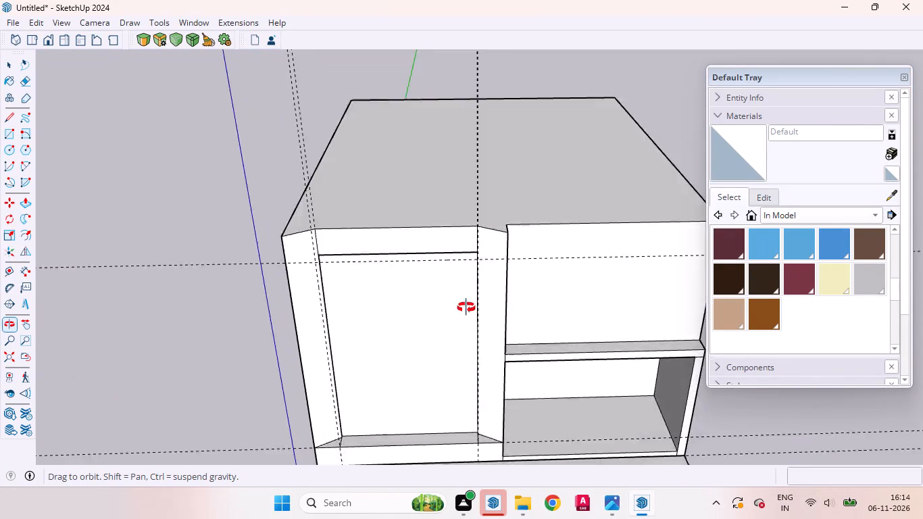
middle_click_drag(466, 307, 460, 326)
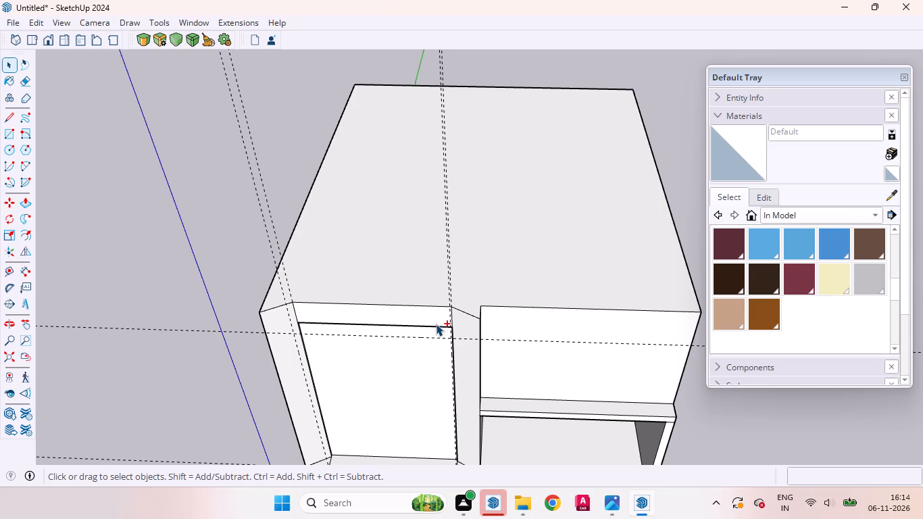
key("ctrl+z")
key("ctrl+z")
key("ctrl+z")
key("ctrl+z")
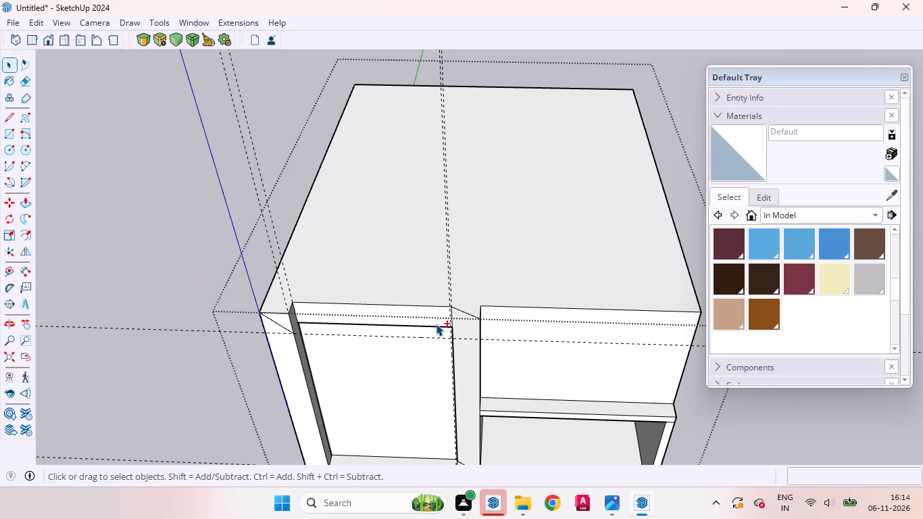
key("ctrl+z")
key("ctrl+z")
key("ctrl+z")
key("ctrl+z")
key("ctrl+z")
key("ctrl+z")
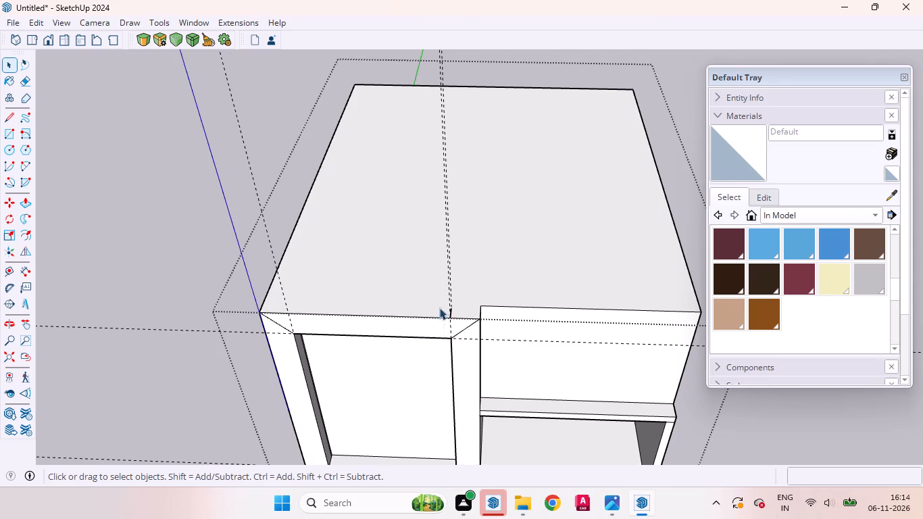
Examine the restored front frame, its diagonal corners and the recessed opening from the front, both sides and up close.
scroll(444, 246, "down", 2)
scroll(444, 246, "up", 4)
scroll(444, 245, "down", 1)
middle_click_drag(449, 318, 582, 185)
scroll(580, 177, "up", 1)
scroll(580, 177, "down", 1)
scroll(580, 177, "up", 3)
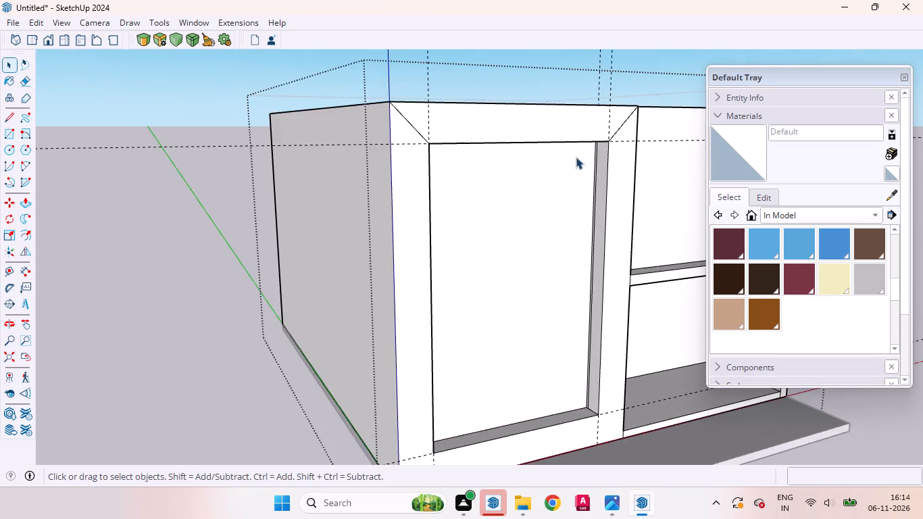
scroll(555, 170, "down", 4)
middle_click_drag(578, 174, 633, 77)
scroll(605, 93, "up", 1)
scroll(605, 94, "down", 1)
scroll(605, 97, "up", 7)
scroll(532, 186, "down", 5)
middle_click_drag(452, 164, 193, 266)
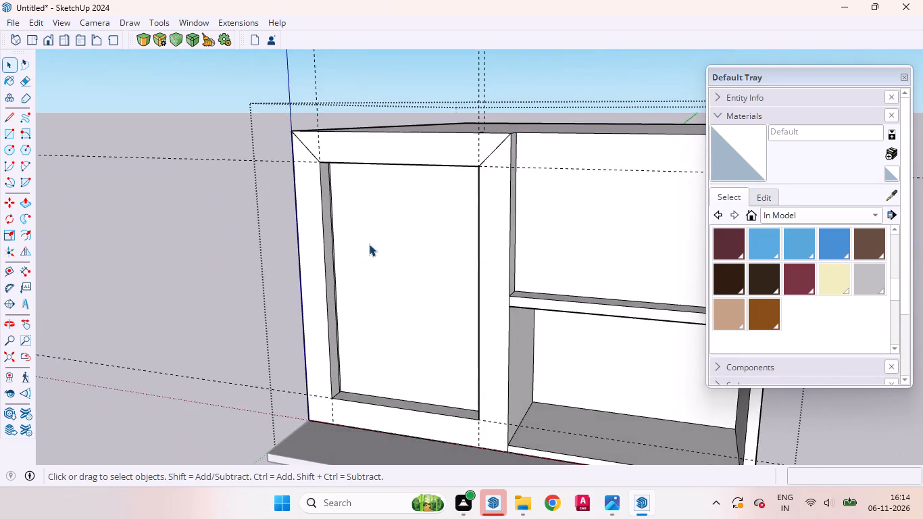
scroll(373, 244, "down", 4)
scroll(361, 296, "up", 11)
scroll(321, 317, "down", 5)
scroll(353, 342, "up", 4)
scroll(324, 304, "down", 2)
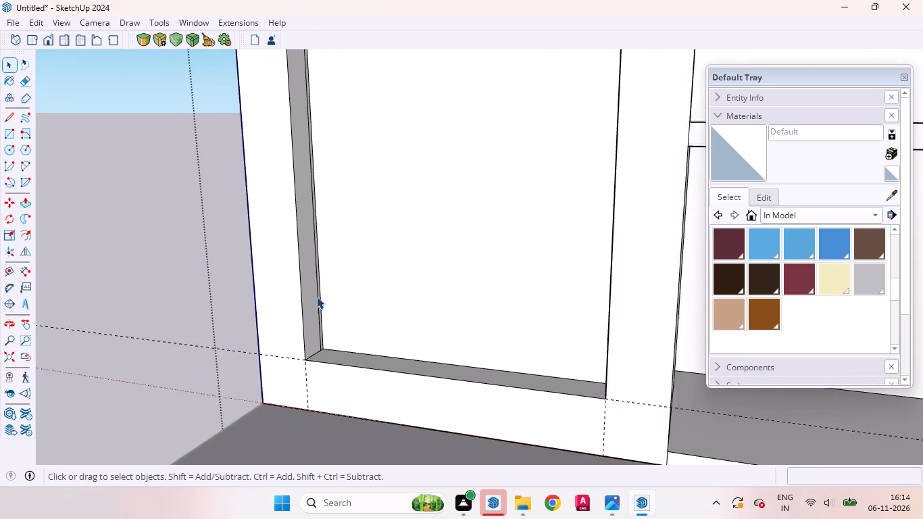
Push the top face of the front opening's bottom band down 2' to the slab, removing the sill between the posts.
scroll(317, 297, "down", 3)
middle_click_drag(359, 339, 338, 398)
scroll(330, 392, "up", 5)
left_click(333, 392)
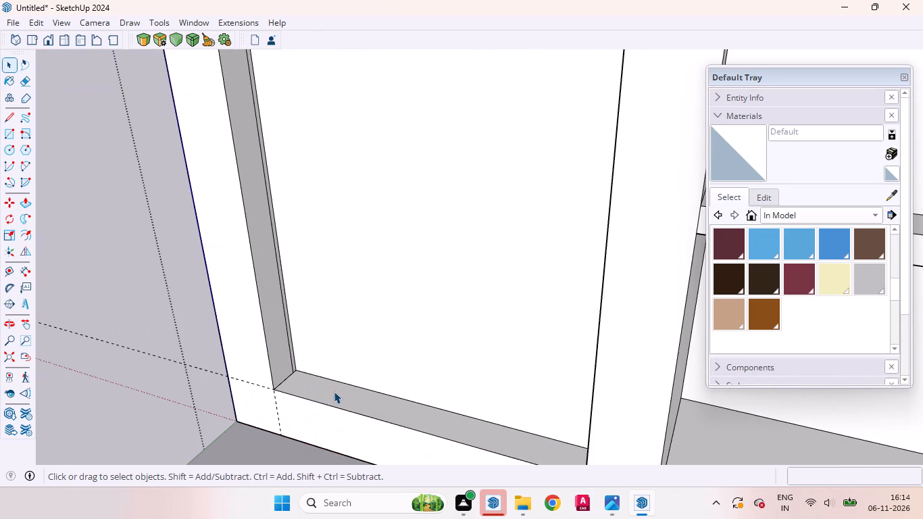
key("p")
left_click(334, 391)
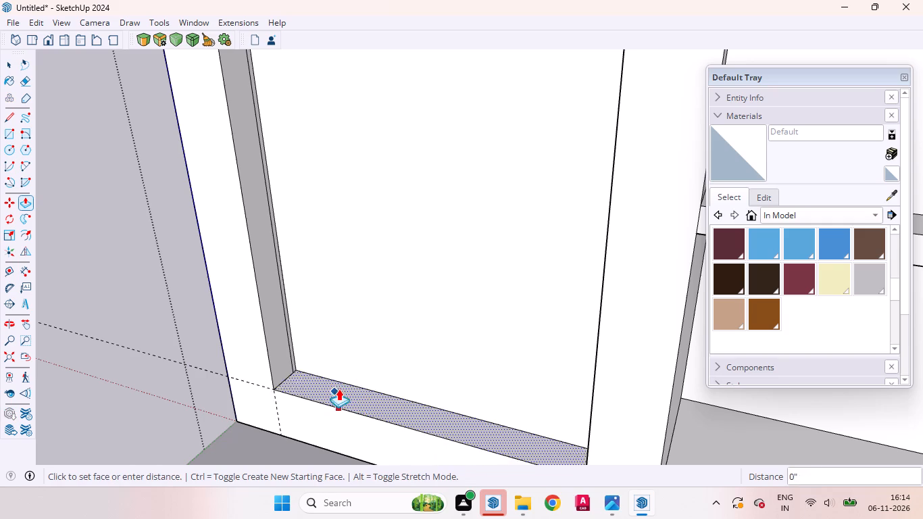
scroll(339, 385, "down", 8)
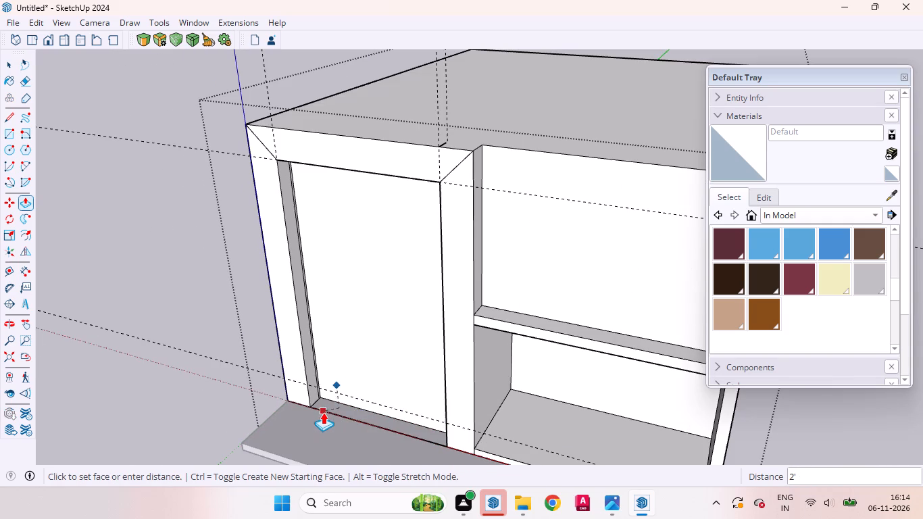
left_click(323, 412)
key("space")
Select the inner side face of the front opening's outer post and examine it from the slab up to the top band.
scroll(314, 384, "up", 10)
middle_click_drag(314, 407, 279, 407)
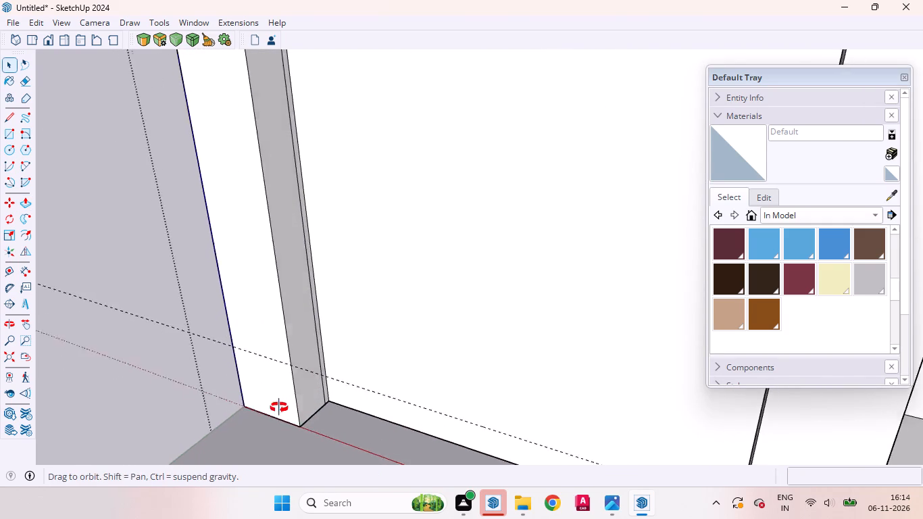
middle_click_drag(279, 407, 260, 368)
scroll(305, 370, "up", 4)
left_click(303, 386)
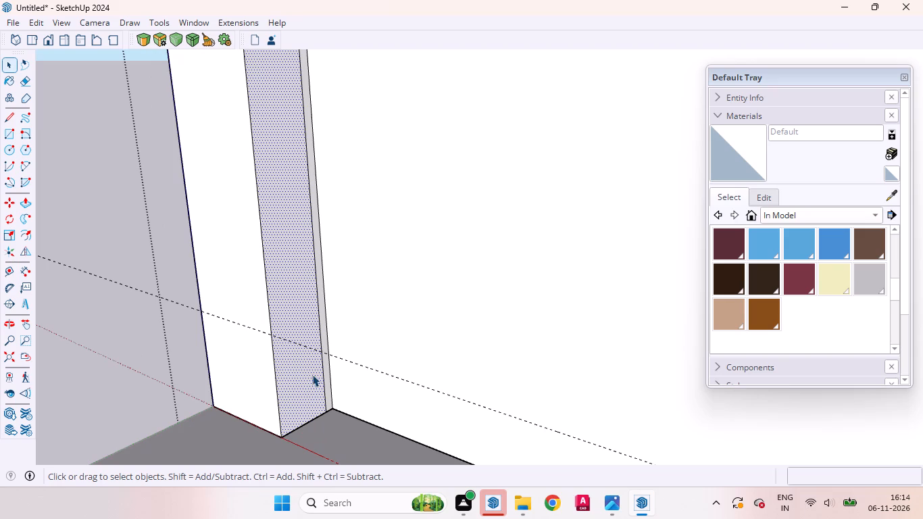
scroll(309, 381, "up", 4)
scroll(354, 326, "down", 9)
scroll(328, 366, "up", 3)
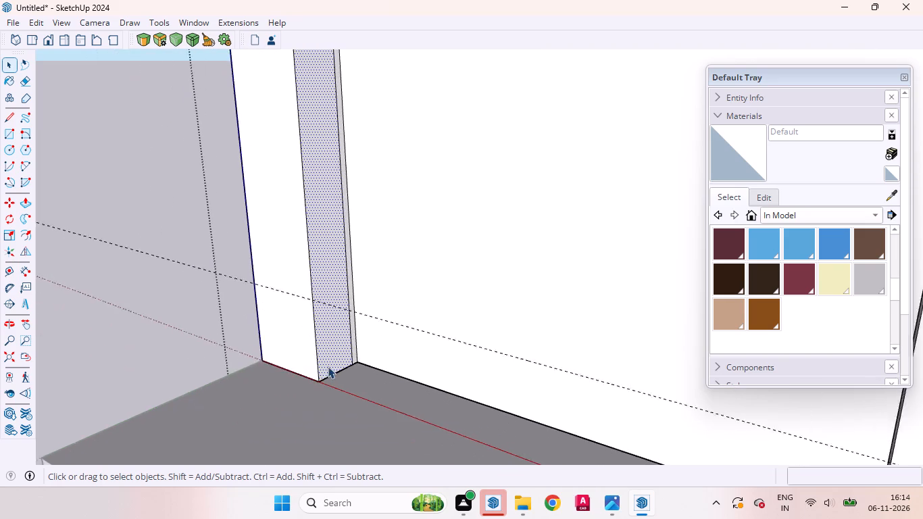
scroll(328, 366, "up", 1)
scroll(336, 320, "down", 13)
scroll(358, 262, "up", 1)
scroll(359, 263, "down", 1)
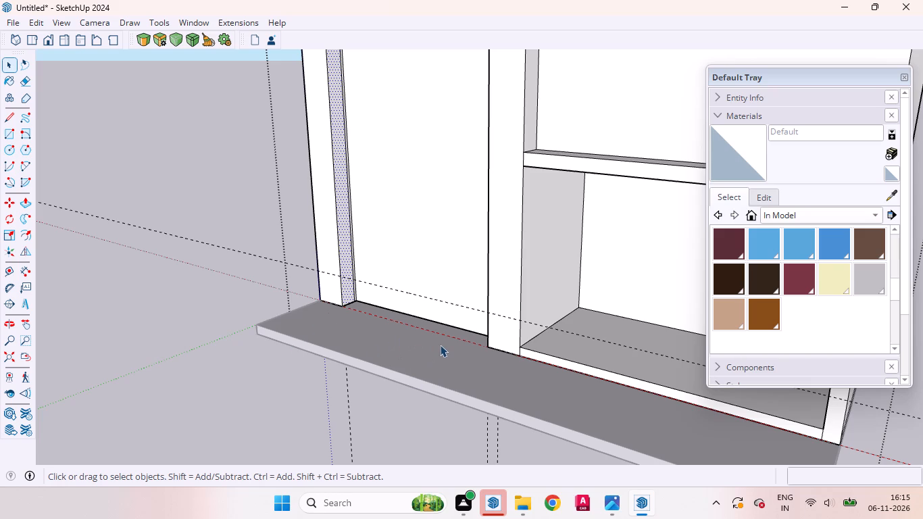
scroll(468, 367, "down", 8)
scroll(415, 241, "up", 11)
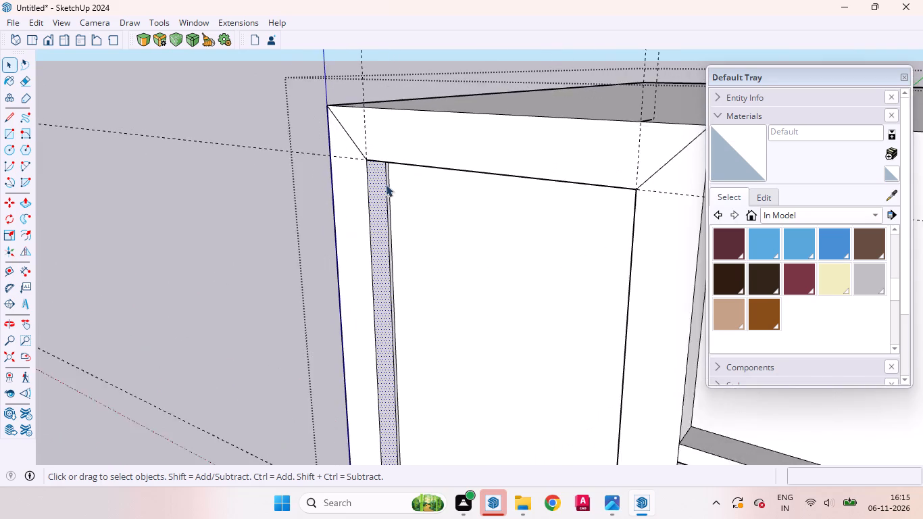
scroll(386, 184, "up", 2)
middle_click_drag(385, 200, 326, 95)
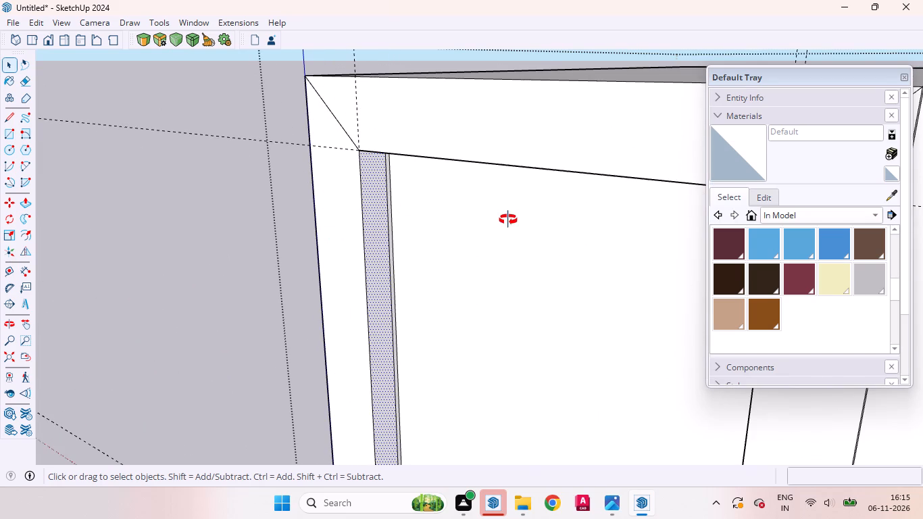
key("space")
scroll(345, 264, "down", 9)
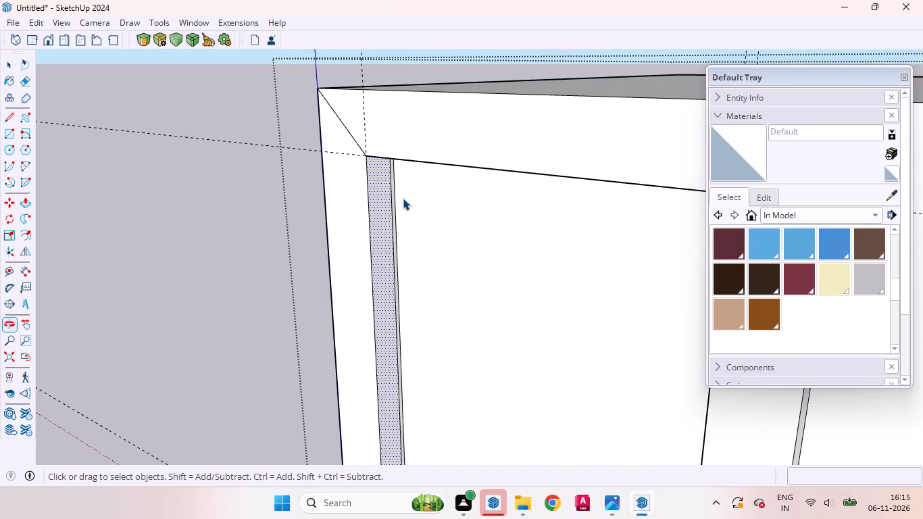
scroll(444, 199, "down", 17)
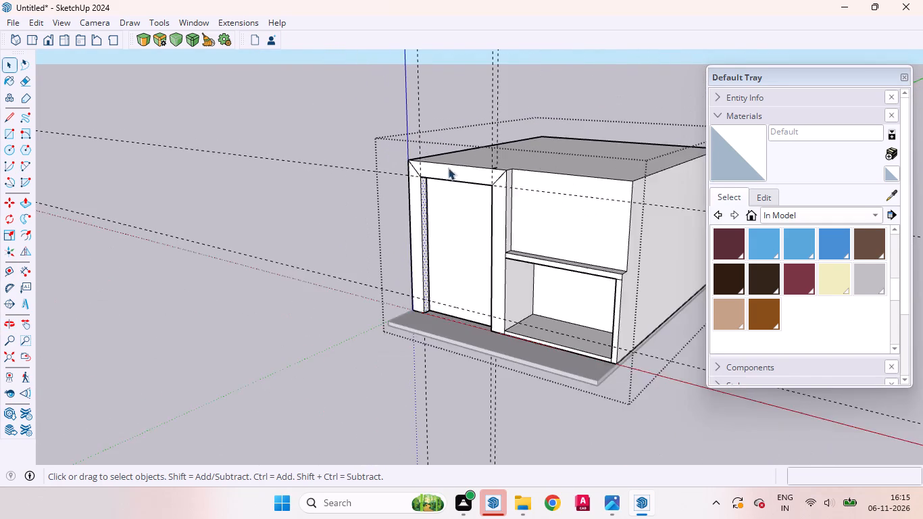
Erase the short stray edge on the roof behind the front frame's top band.
scroll(483, 179, "up", 4)
middle_click_drag(499, 195, 567, 274)
scroll(556, 248, "up", 13)
left_click(530, 219)
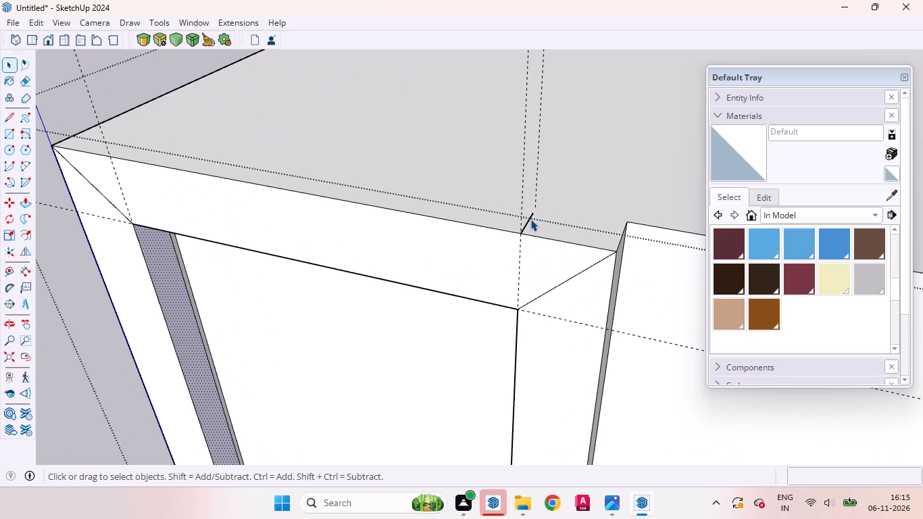
right_click(530, 219)
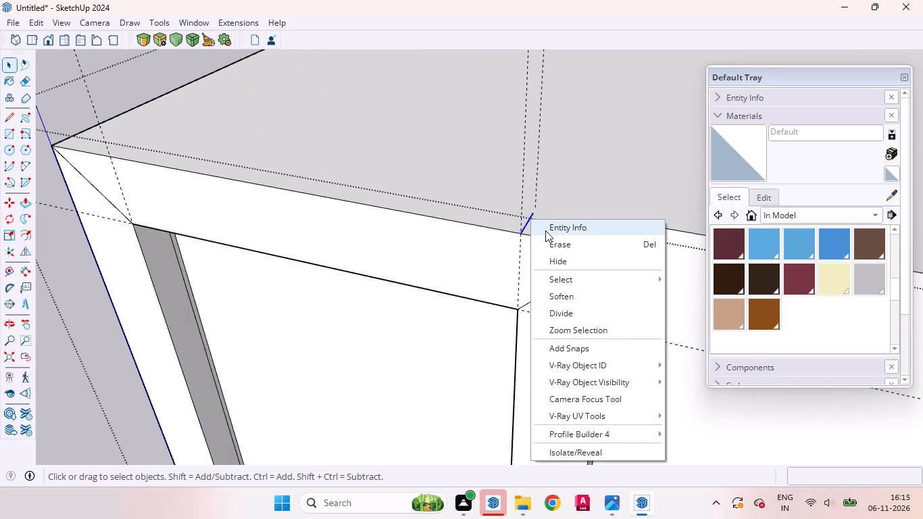
left_click(550, 239)
Examine the underside of the top band and the inner corners of the front opening from below.
scroll(528, 179, "down", 14)
middle_click_drag(513, 224, 659, 55)
scroll(522, 99, "up", 11)
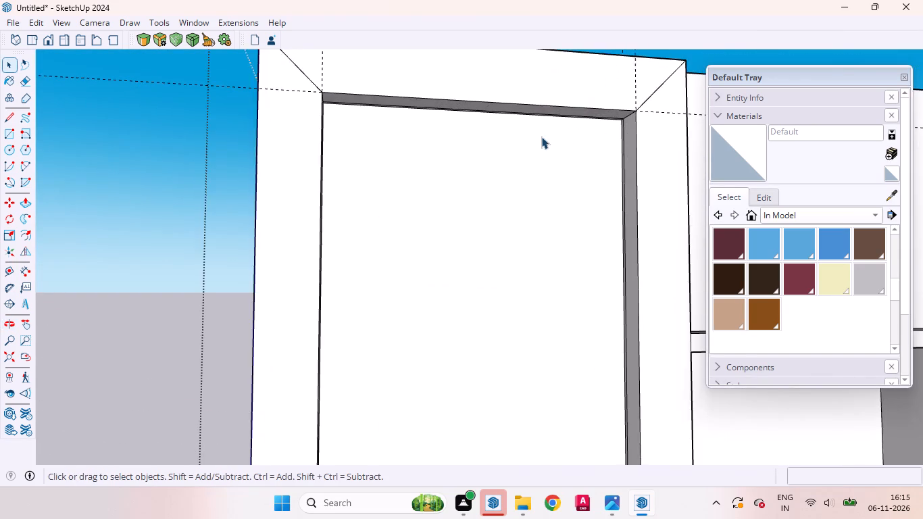
scroll(540, 137, "up", 3)
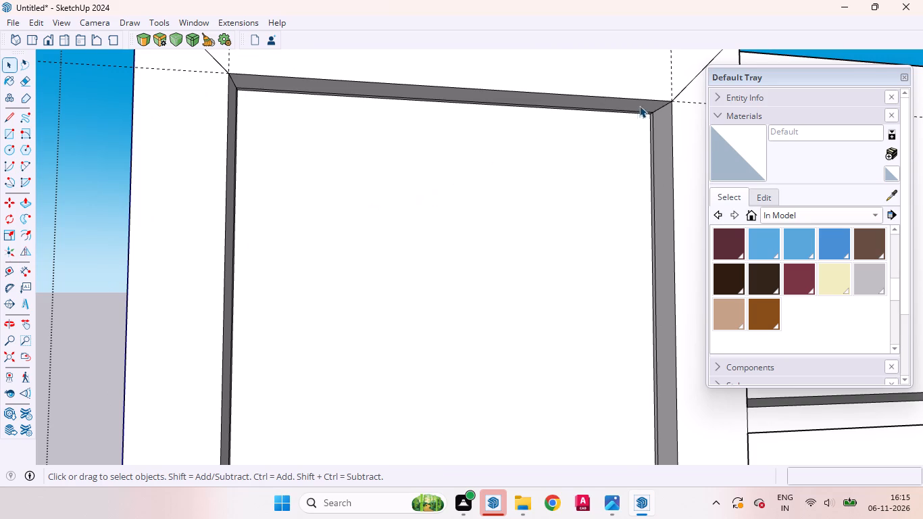
scroll(642, 104, "up", 4)
scroll(370, 199, "down", 7)
scroll(528, 166, "up", 2)
scroll(385, 201, "down", 5)
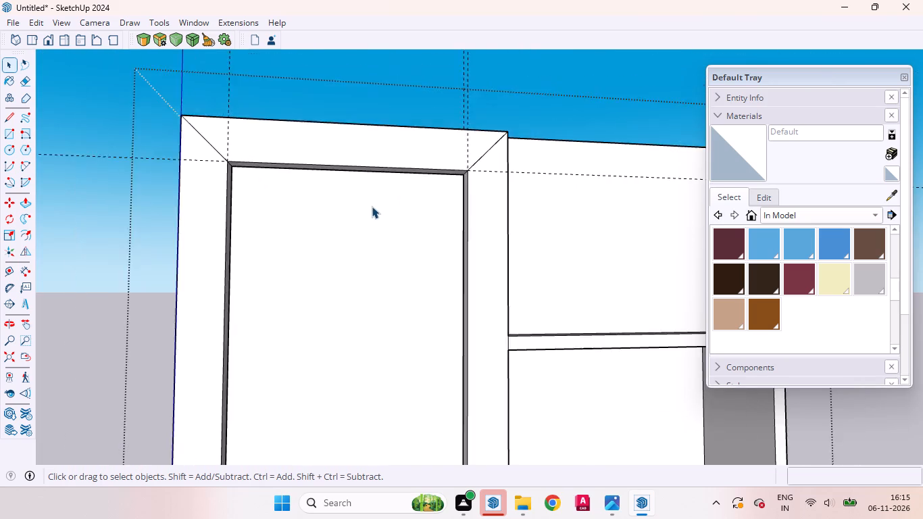
scroll(372, 206, "down", 6)
Draw a 15' line across the roof from the frame's inner back corner to the outer side edge, parallel to the front.
middle_click_drag(521, 182, 490, 337)
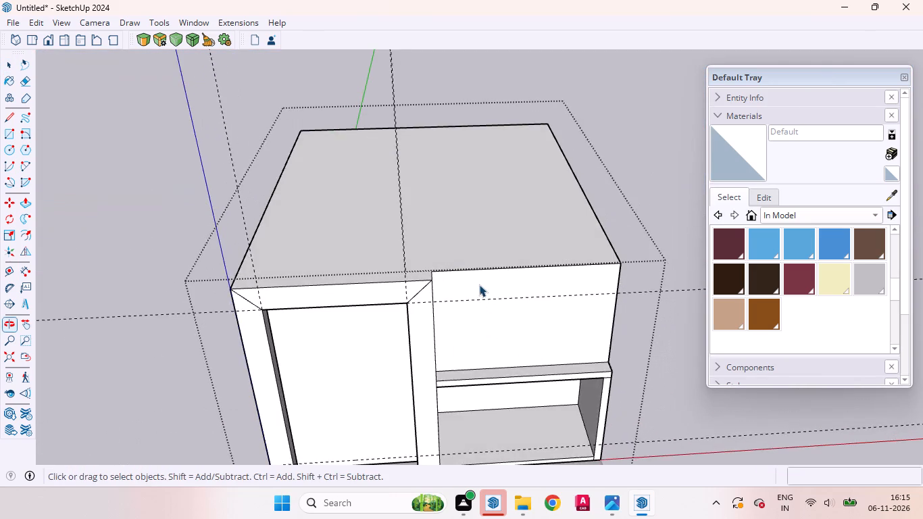
scroll(479, 285, "down", 8)
left_click(454, 234)
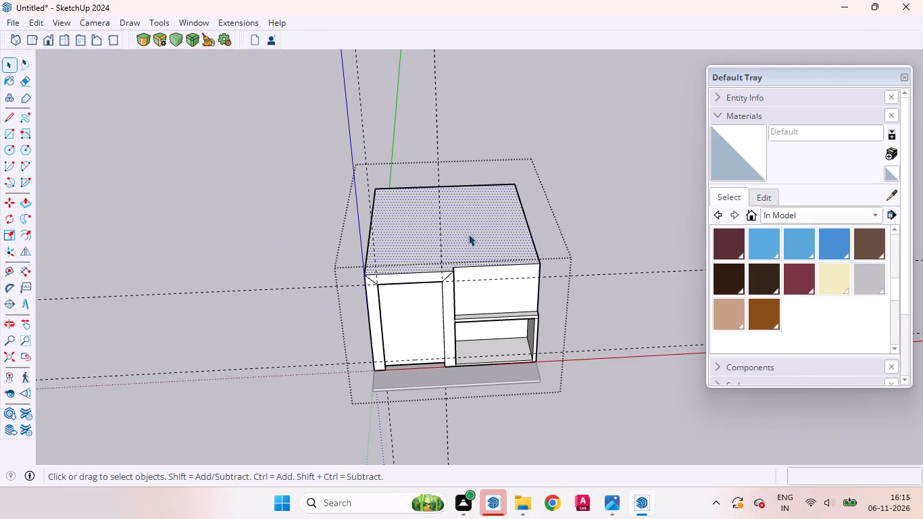
scroll(468, 234, "up", 3)
scroll(409, 270, "up", 3)
scroll(432, 251, "down", 4)
middle_click_drag(409, 277, 582, 303)
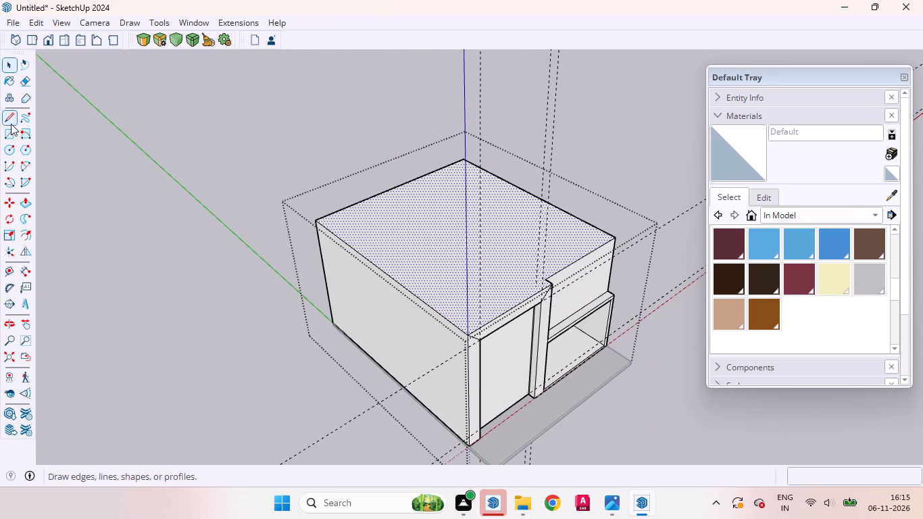
key("l")
scroll(537, 299, "up", 6)
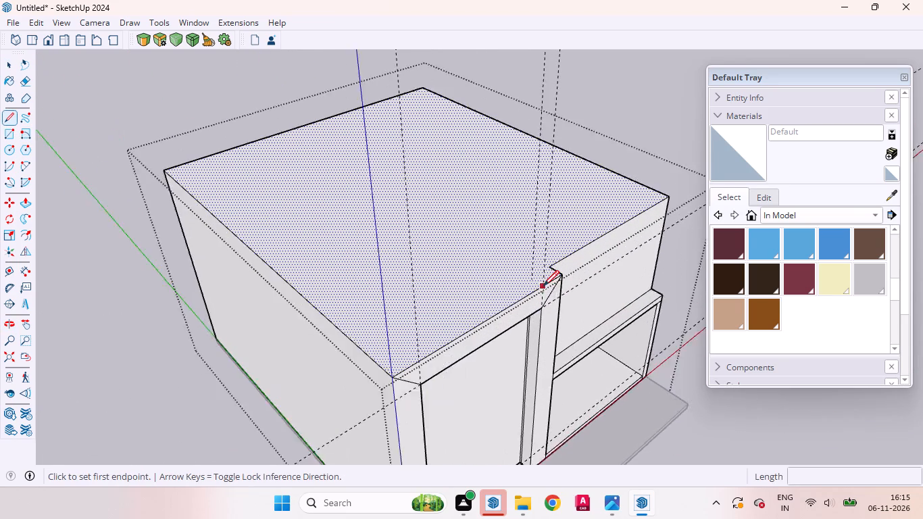
scroll(543, 286, "up", 5)
left_click(553, 255)
scroll(459, 287, "down", 4)
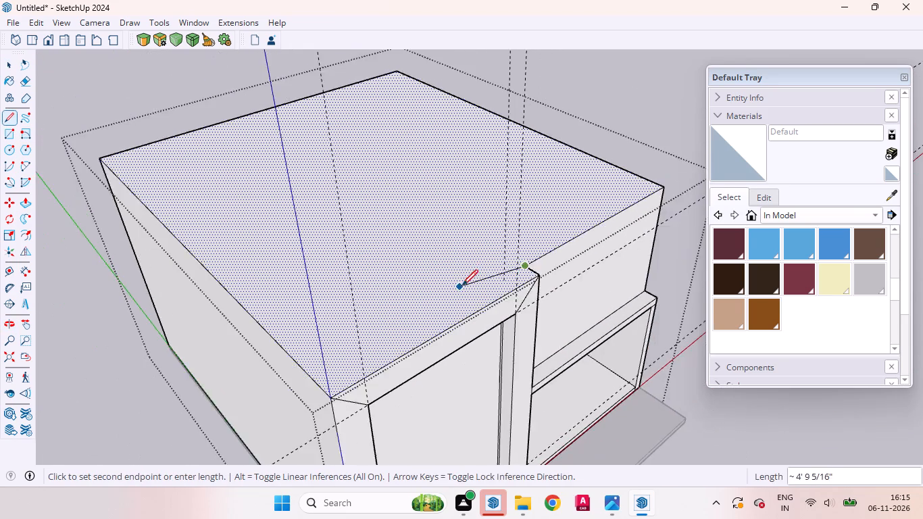
scroll(462, 285, "down", 4)
scroll(370, 335, "up", 7)
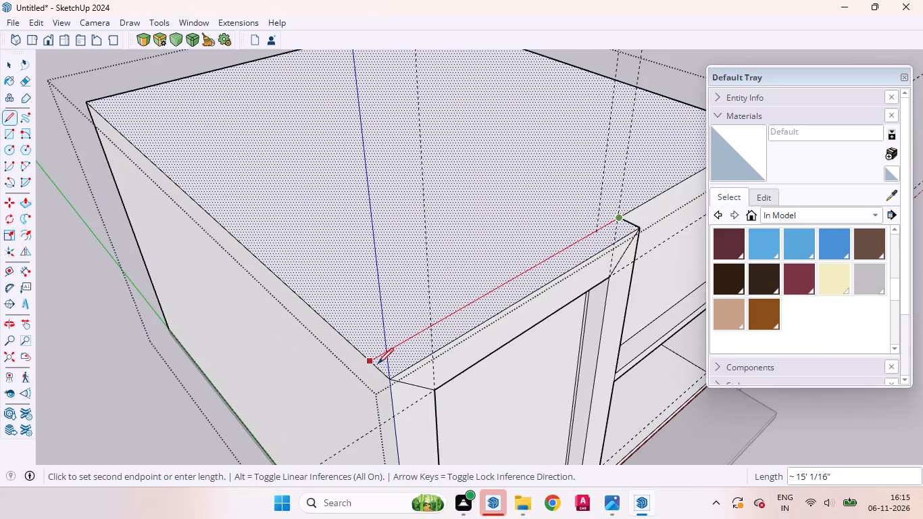
left_click(368, 364)
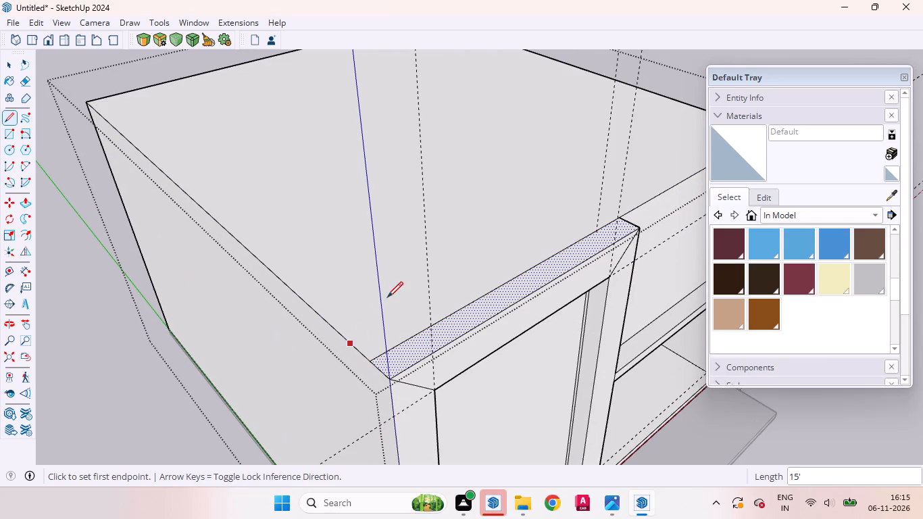
key("space")
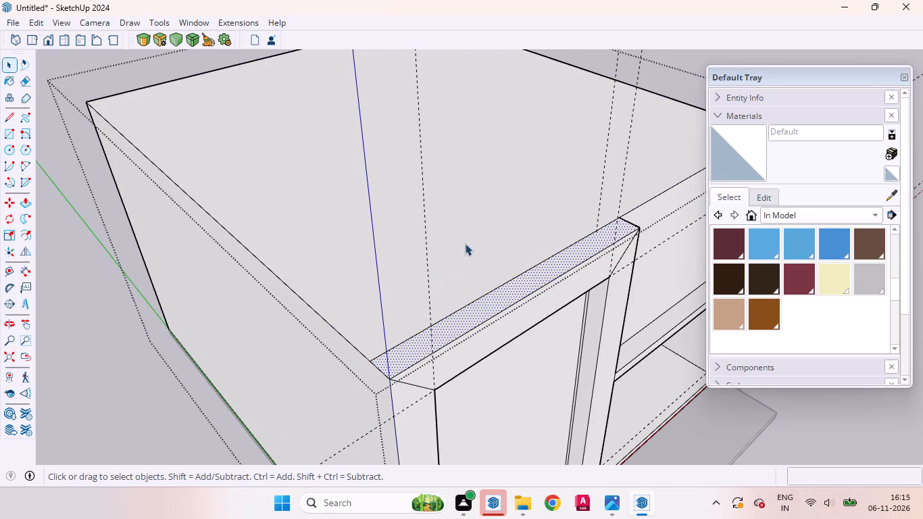
Select the roof face behind the top strip and examine the building's roof and whole front.
left_click(425, 241)
middle_click_drag(416, 276, 306, 289)
left_click(400, 216)
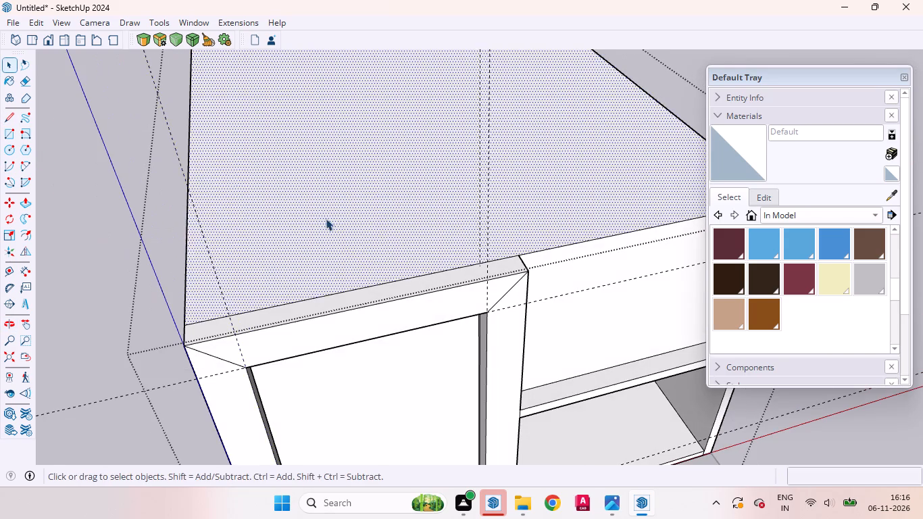
scroll(366, 231, "down", 4)
middle_click_drag(477, 227, 334, 170)
scroll(445, 191, "down", 5)
middle_click_drag(465, 207, 464, 207)
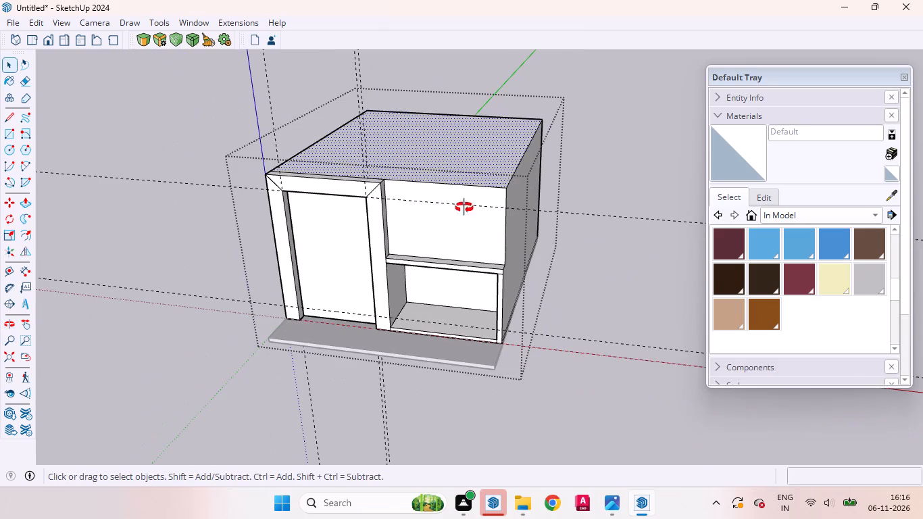
middle_click_drag(464, 207, 464, 166)
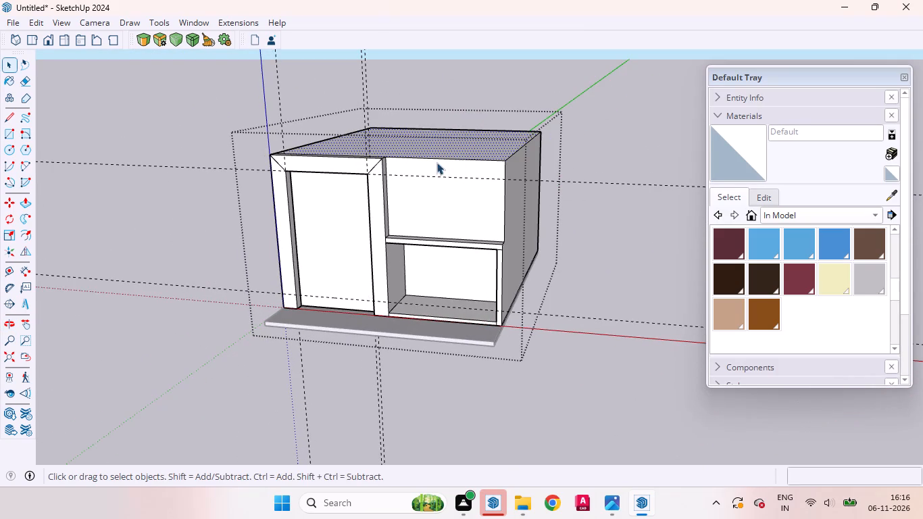
middle_click_drag(468, 179, 531, 132)
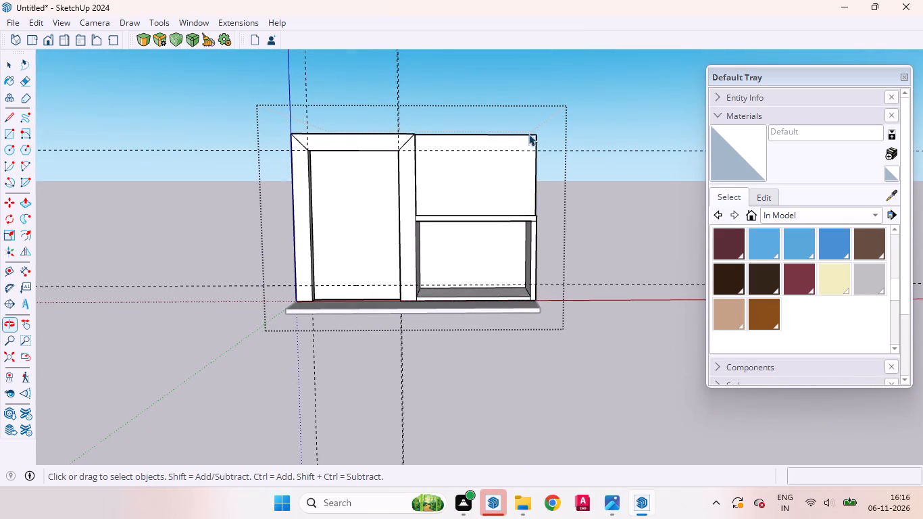
scroll(499, 115, "up", 4)
scroll(480, 160, "down", 3)
middle_click_drag(499, 196, 524, 175)
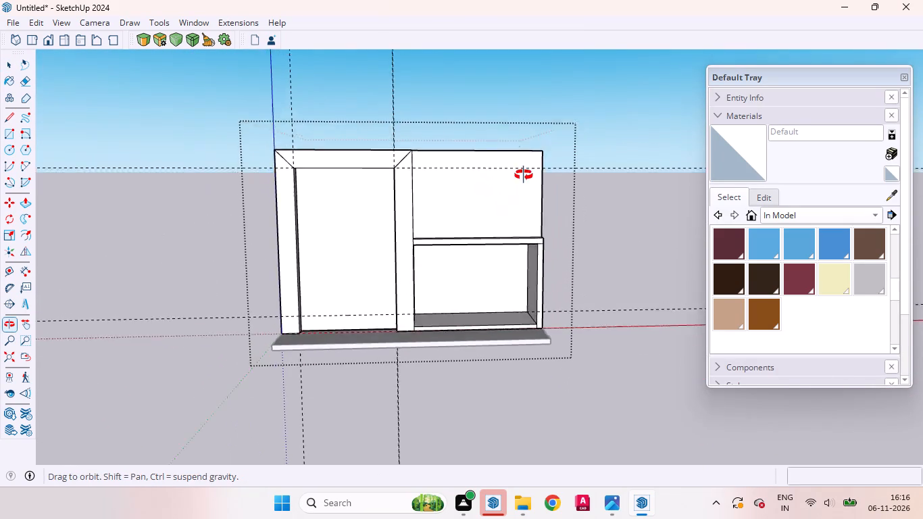
middle_click_drag(524, 175, 526, 142)
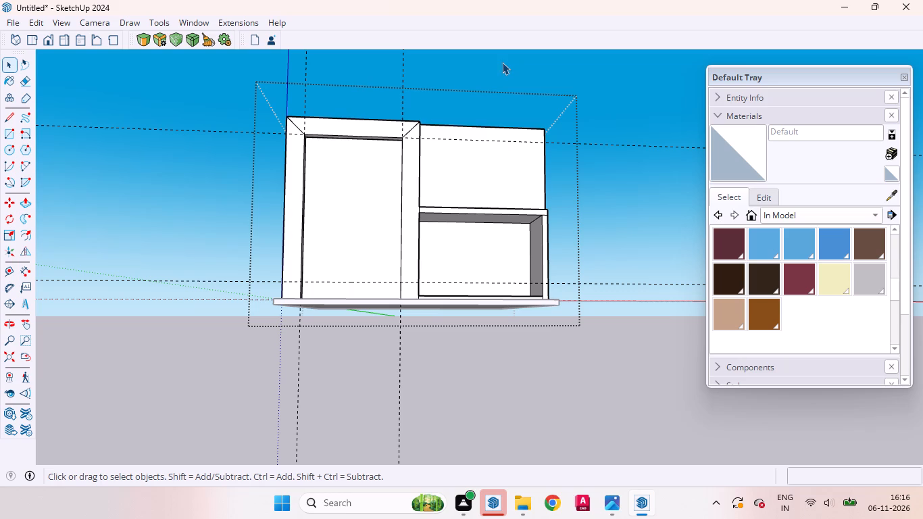
Examine the front frame's opening and the mitred joint at its outer upper corner from below.
scroll(387, 159, "up", 9)
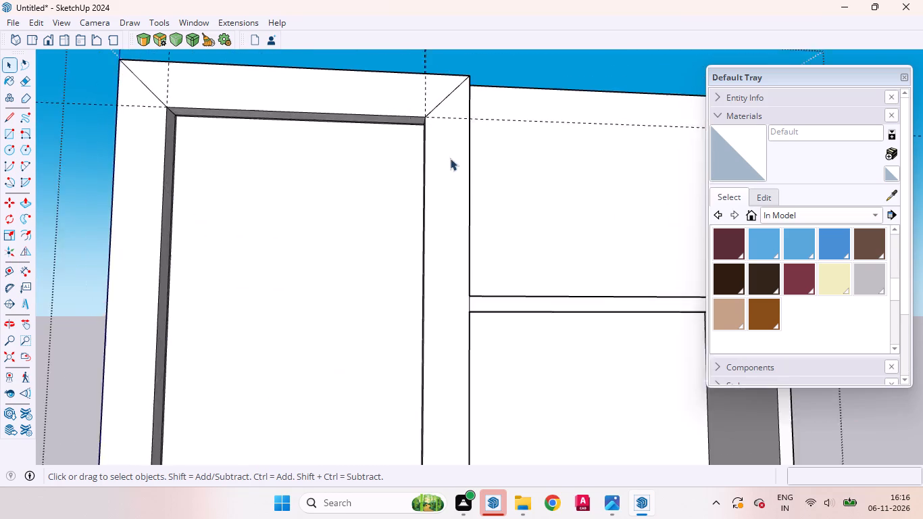
scroll(455, 168, "down", 4)
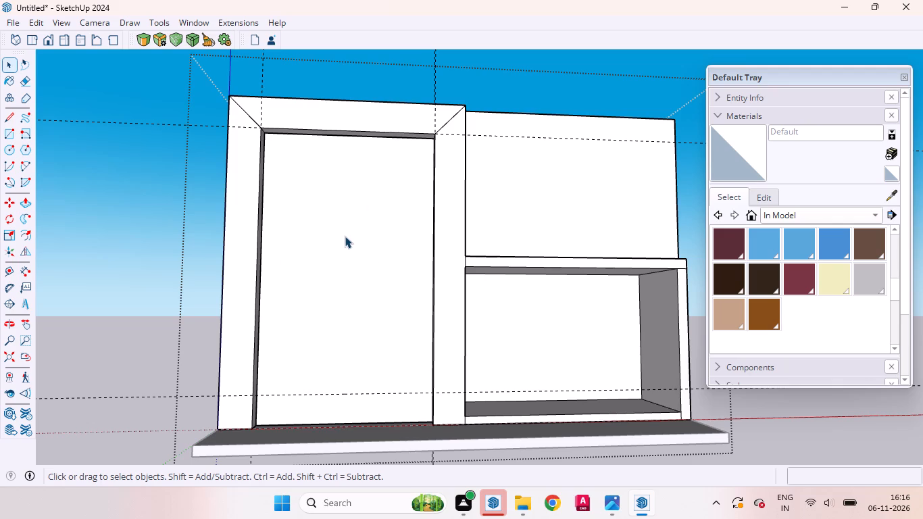
scroll(345, 236, "up", 2)
scroll(340, 244, "down", 2)
middle_click_drag(340, 251, 330, 226)
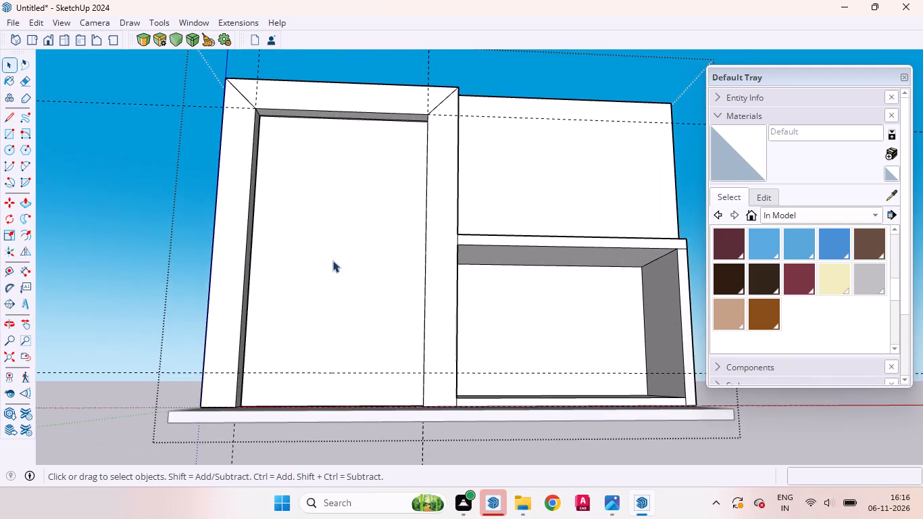
scroll(344, 299, "down", 6)
scroll(299, 212, "up", 13)
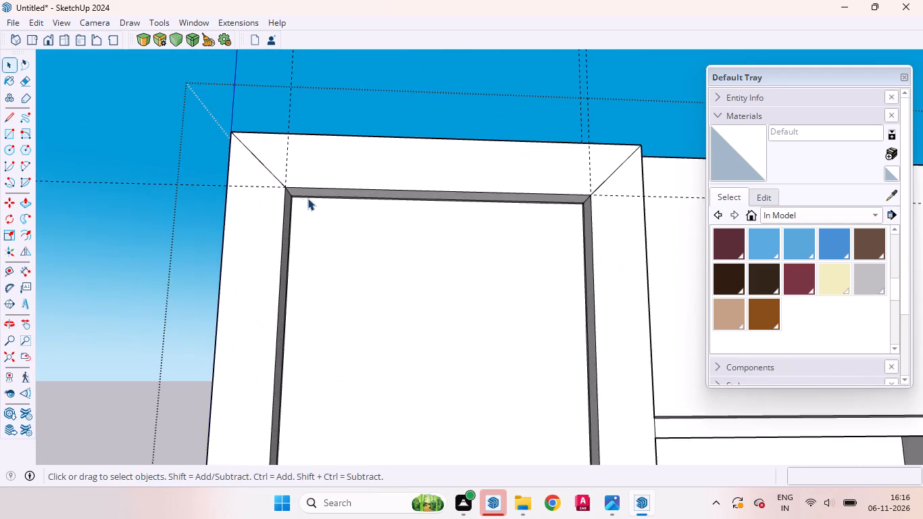
middle_click_drag(309, 207, 198, 184)
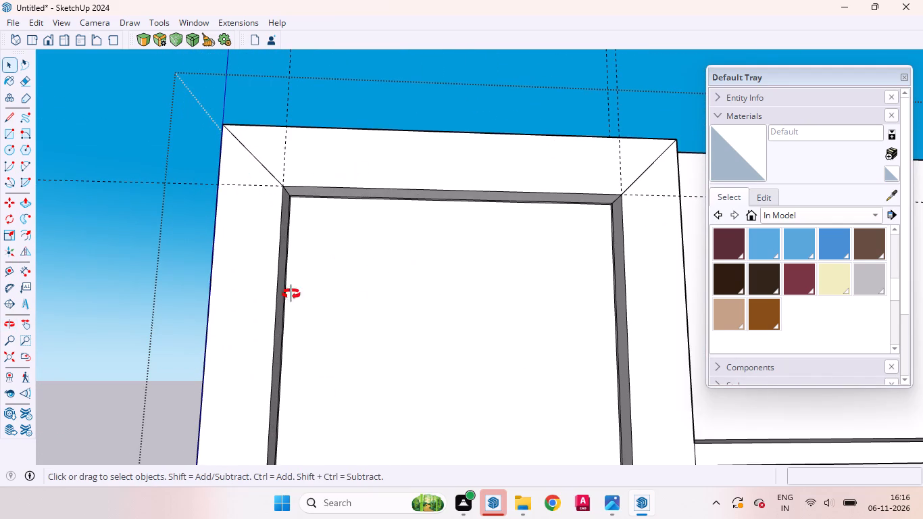
middle_click_drag(387, 246, 300, 287)
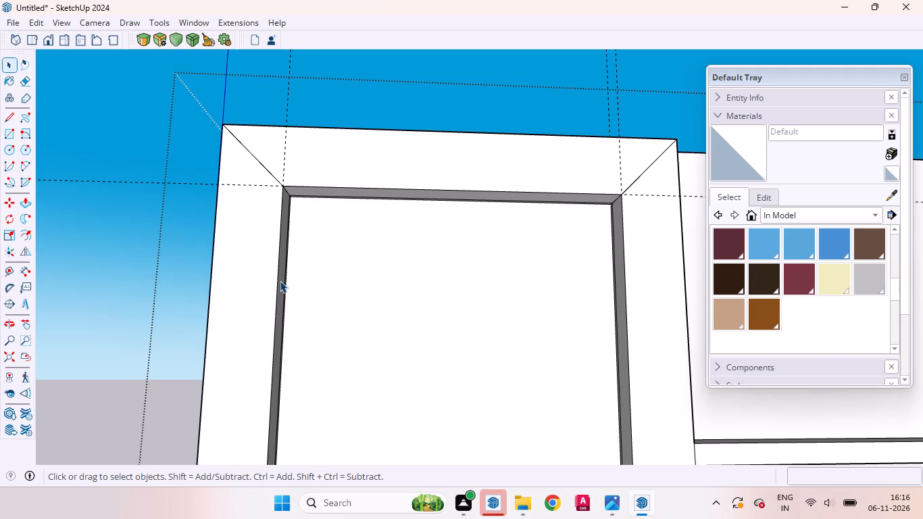
scroll(279, 280, "down", 1)
middle_click_drag(278, 282, 261, 224)
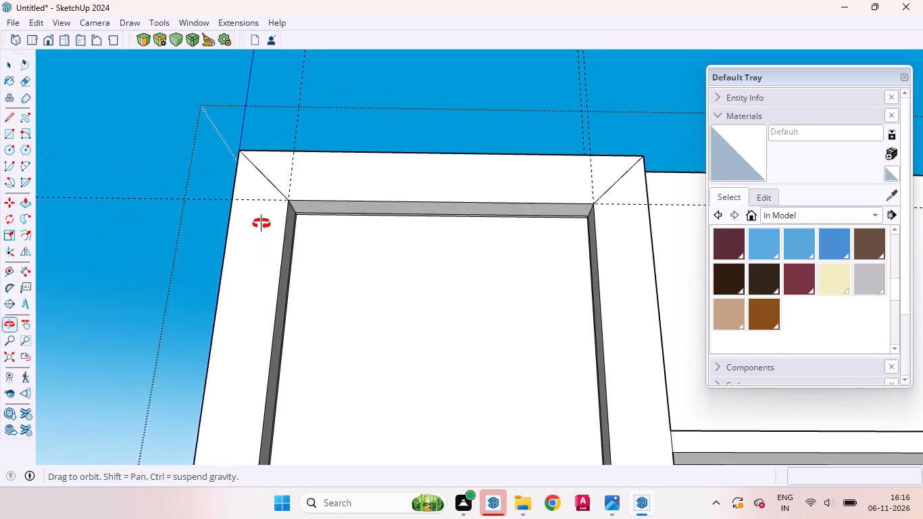
middle_click_drag(261, 224, 261, 219)
scroll(328, 209, "up", 1)
scroll(328, 209, "down", 1)
scroll(328, 210, "up", 2)
scroll(312, 260, "down", 2)
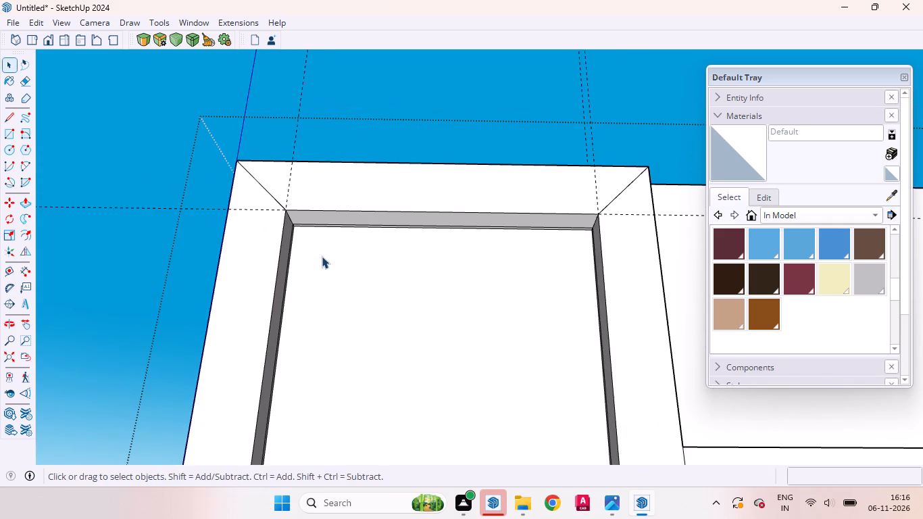
middle_click_drag(316, 255, 241, 252)
scroll(262, 209, "up", 7)
scroll(264, 207, "down", 1)
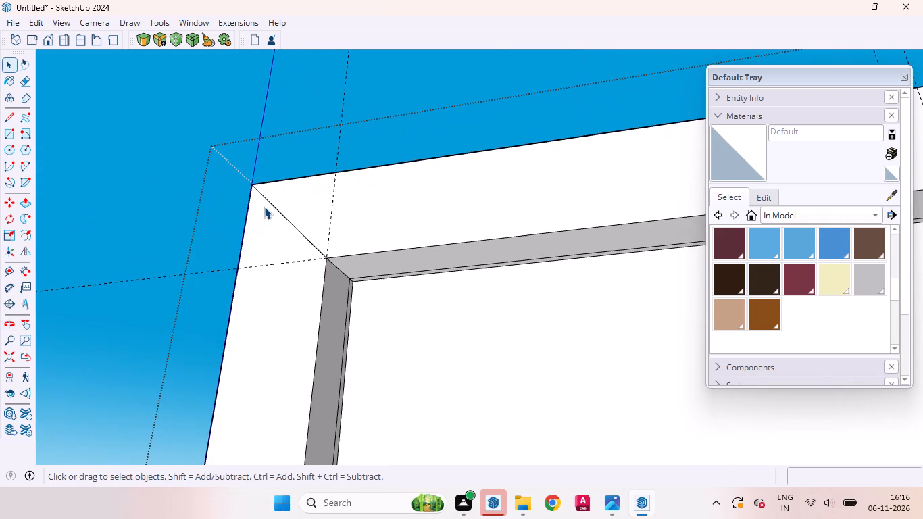
scroll(276, 216, "up", 7)
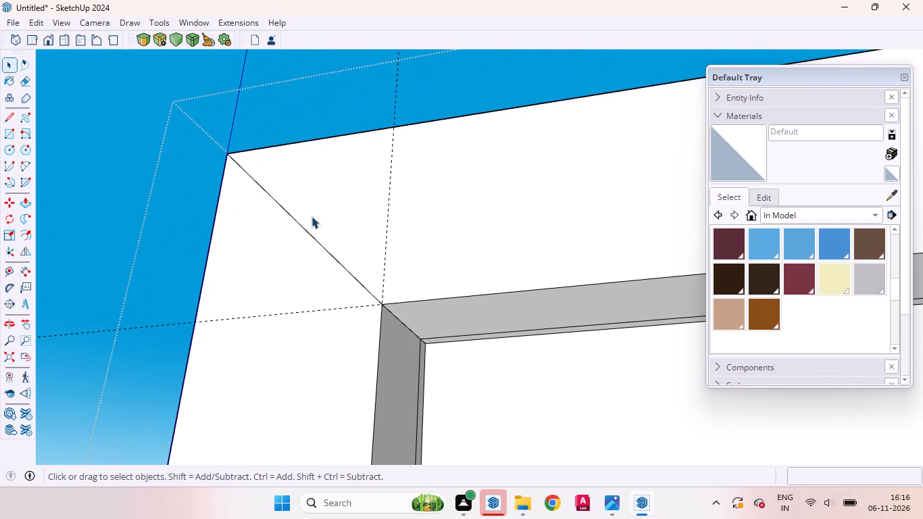
Select the front frame's faces one by one at the outer upper corner and examine the top band's underside.
left_click(315, 216)
left_click(296, 254)
left_click(380, 357)
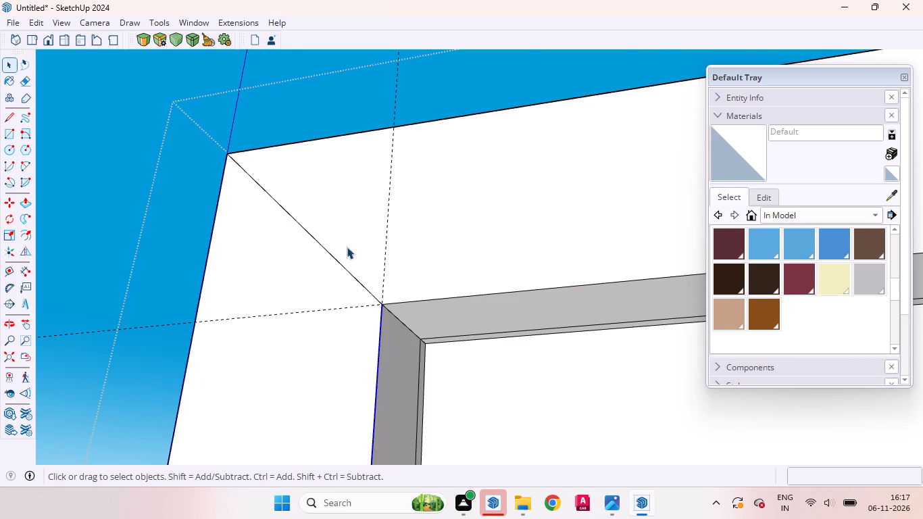
scroll(347, 243, "down", 3)
left_click(382, 345)
left_click(416, 295)
scroll(376, 318, "up", 3)
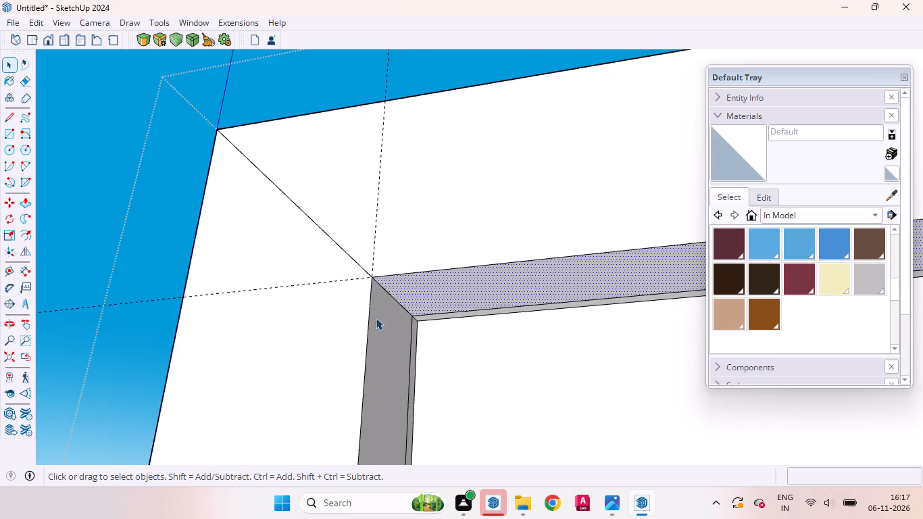
scroll(339, 231, "down", 4)
middle_click_drag(384, 247, 254, 322)
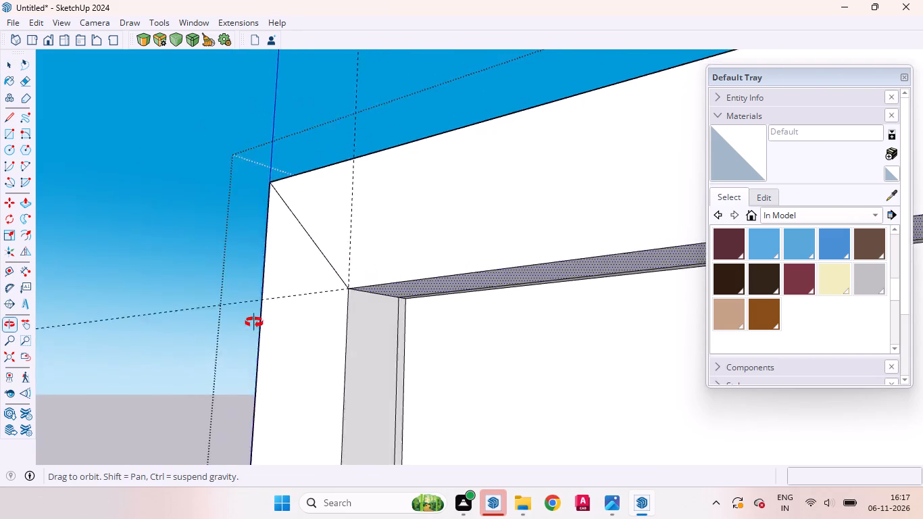
middle_click_drag(254, 322, 236, 307)
scroll(328, 297, "up", 2)
scroll(328, 297, "down", 2)
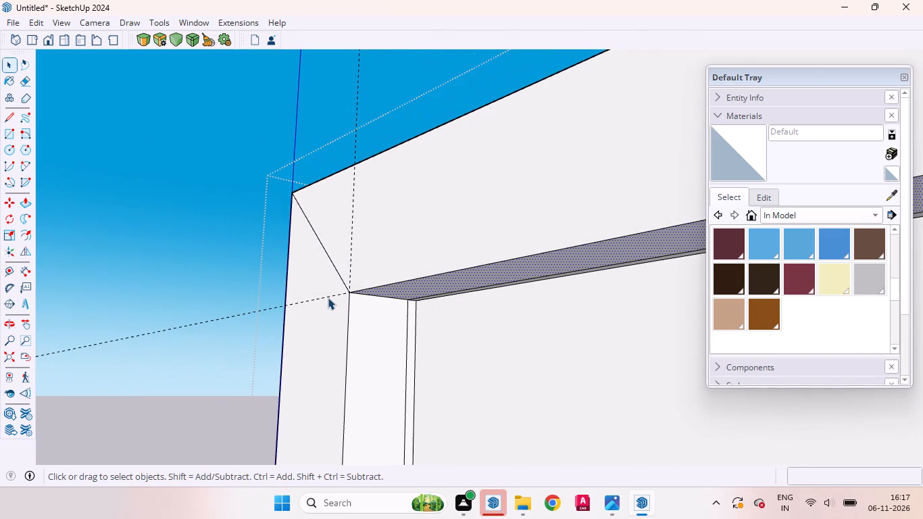
middle_click_drag(370, 295, 334, 235)
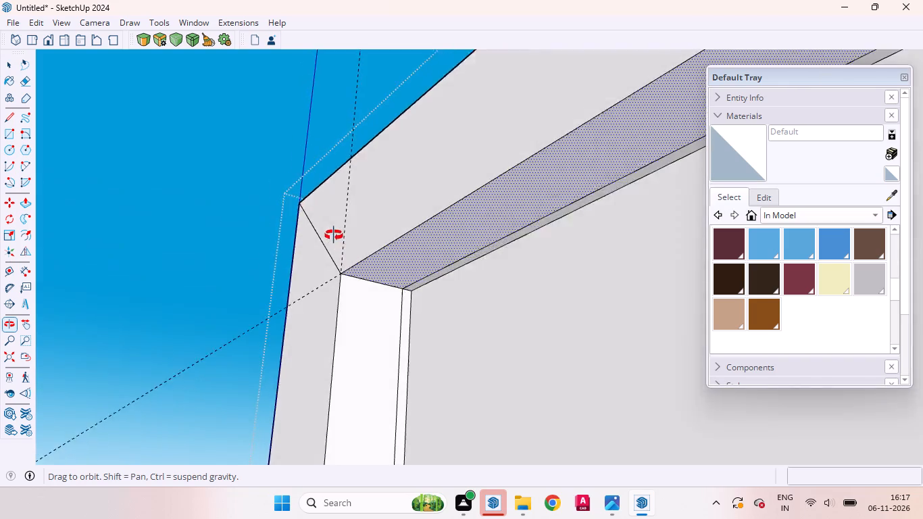
middle_click_drag(334, 235, 297, 265)
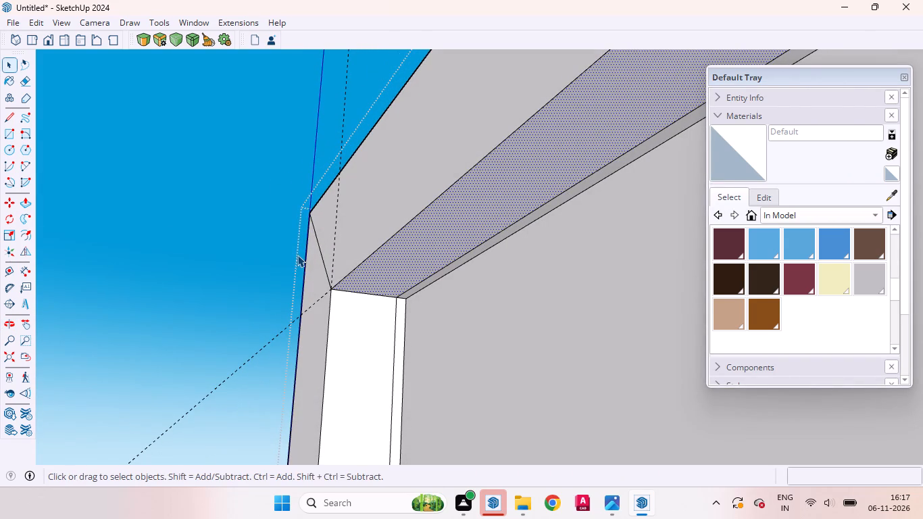
scroll(349, 259, "down", 1)
middle_click_drag(354, 271, 364, 239)
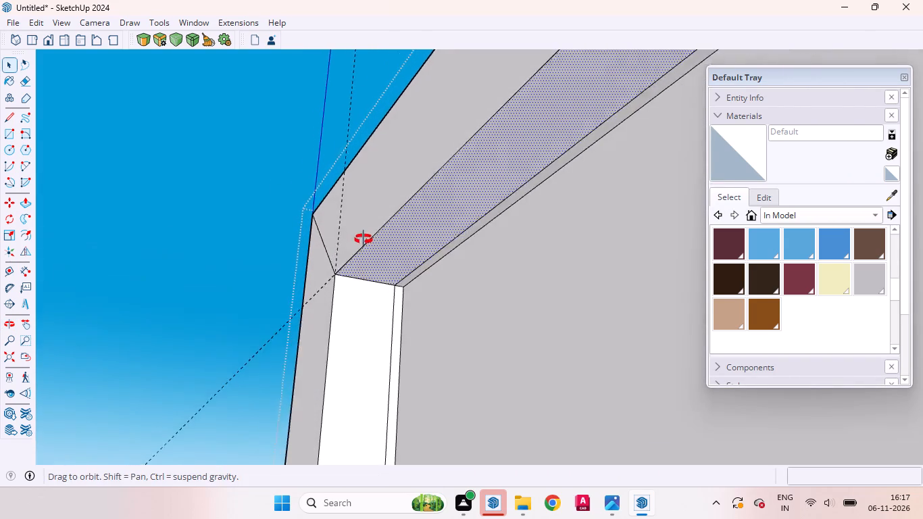
middle_click_drag(364, 239, 362, 229)
Select the outer post's inner side face and examine where it meets the top band's underside.
left_click(362, 316)
middle_click_drag(313, 312, 391, 310)
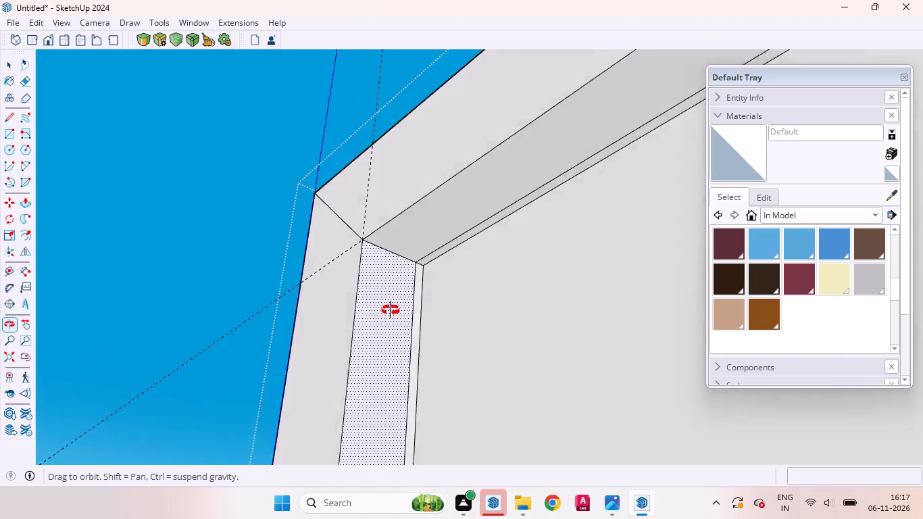
middle_click_drag(391, 310, 397, 311)
scroll(334, 290, "down", 2)
scroll(332, 282, "up", 2)
scroll(331, 276, "down", 2)
scroll(330, 222, "up", 2)
scroll(330, 222, "down", 1)
scroll(330, 222, "up", 3)
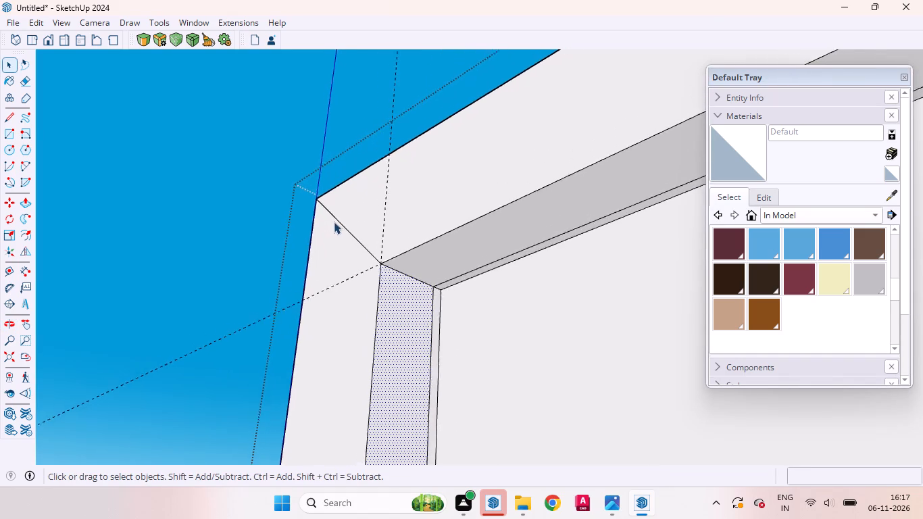
scroll(334, 222, "up", 1)
middle_click_drag(354, 264, 328, 177)
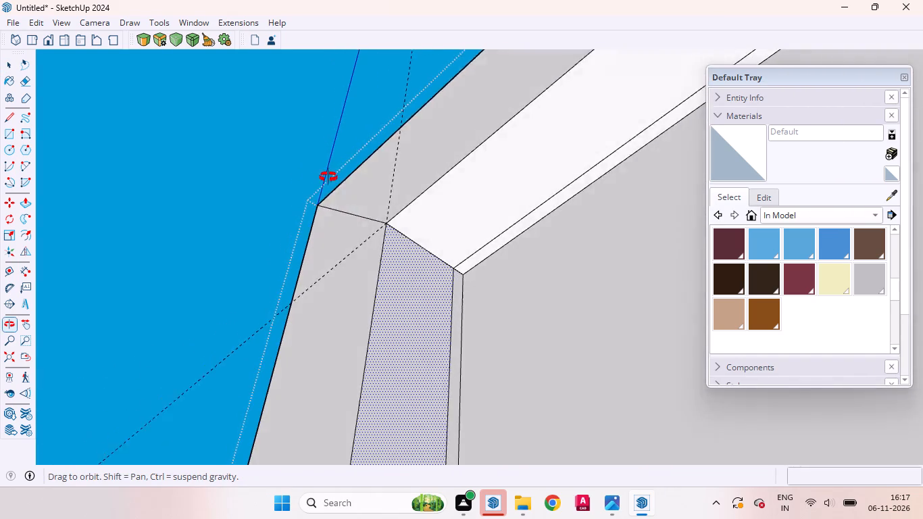
middle_click_drag(328, 177, 332, 179)
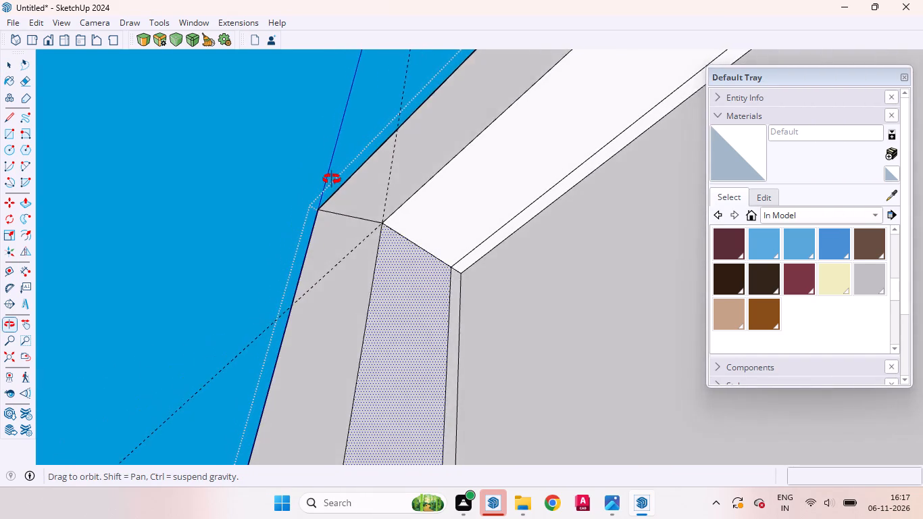
middle_click_drag(332, 179, 558, 209)
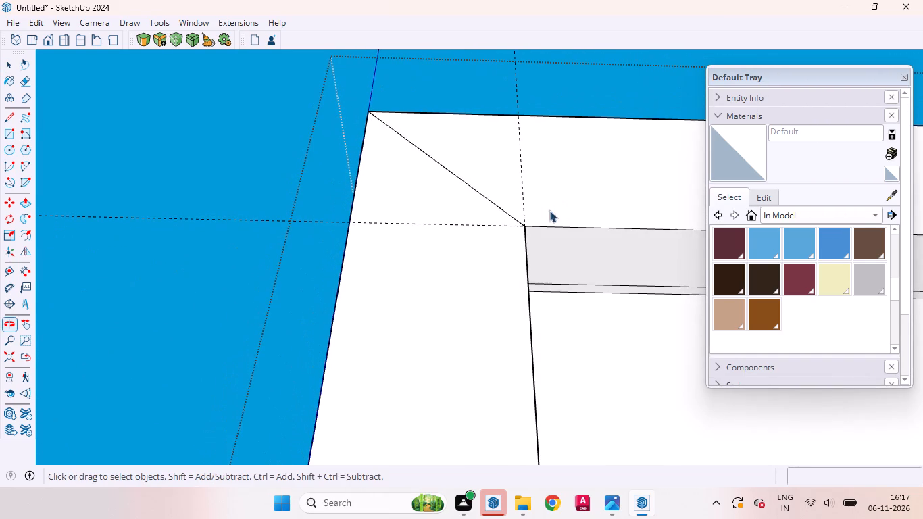
scroll(357, 257, "down", 12)
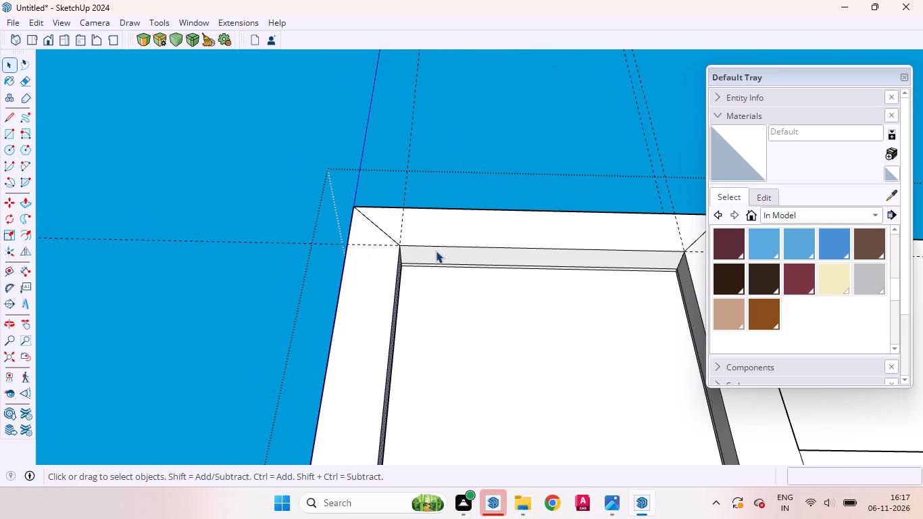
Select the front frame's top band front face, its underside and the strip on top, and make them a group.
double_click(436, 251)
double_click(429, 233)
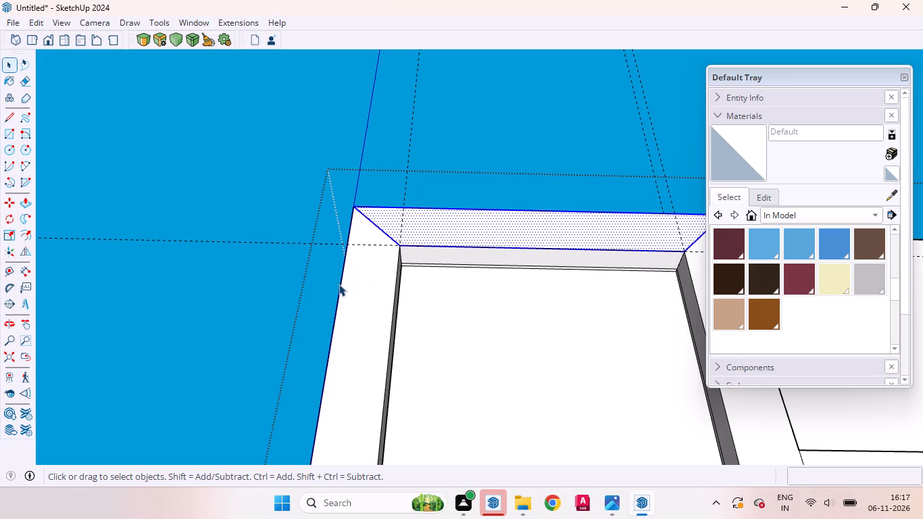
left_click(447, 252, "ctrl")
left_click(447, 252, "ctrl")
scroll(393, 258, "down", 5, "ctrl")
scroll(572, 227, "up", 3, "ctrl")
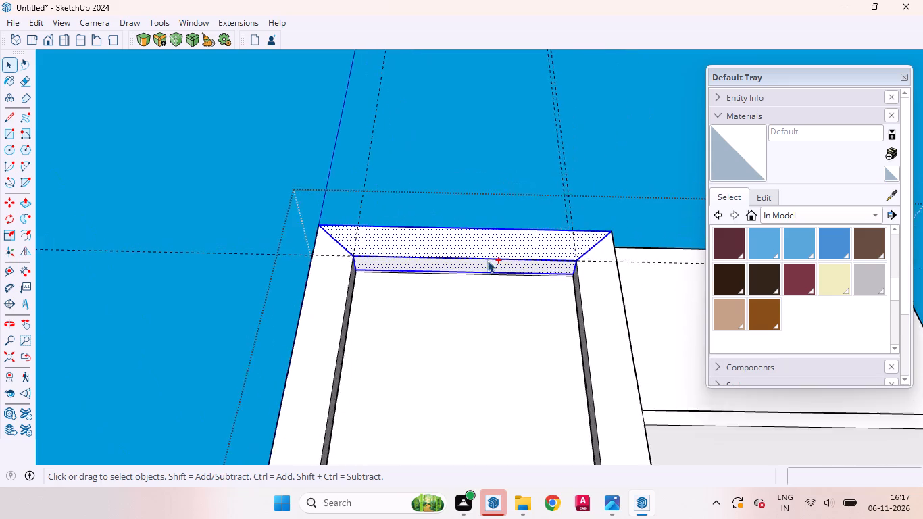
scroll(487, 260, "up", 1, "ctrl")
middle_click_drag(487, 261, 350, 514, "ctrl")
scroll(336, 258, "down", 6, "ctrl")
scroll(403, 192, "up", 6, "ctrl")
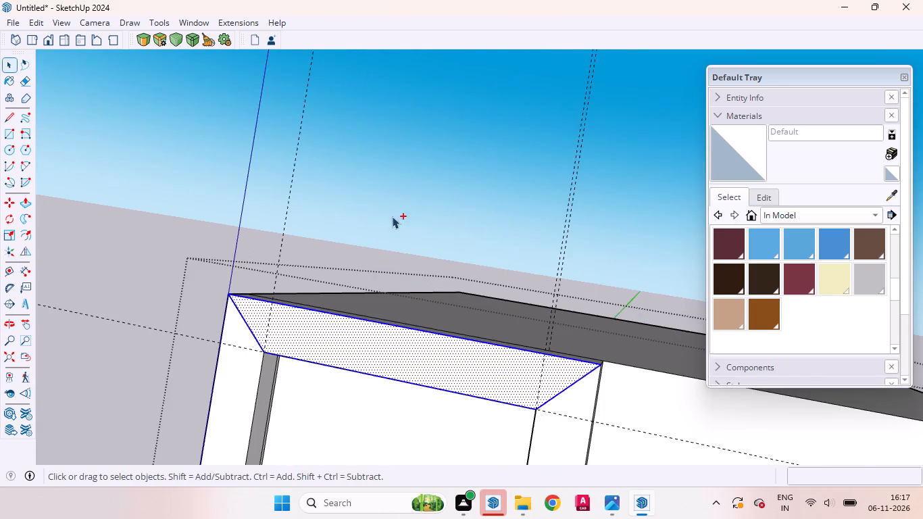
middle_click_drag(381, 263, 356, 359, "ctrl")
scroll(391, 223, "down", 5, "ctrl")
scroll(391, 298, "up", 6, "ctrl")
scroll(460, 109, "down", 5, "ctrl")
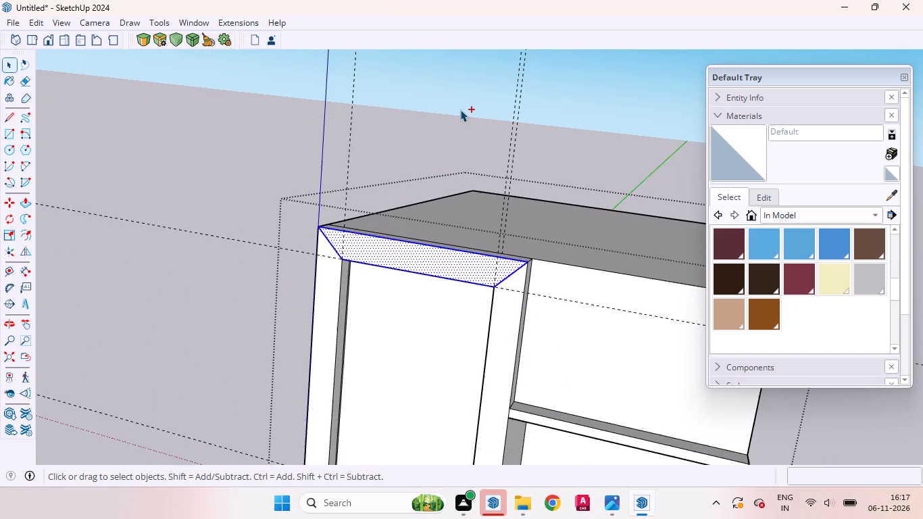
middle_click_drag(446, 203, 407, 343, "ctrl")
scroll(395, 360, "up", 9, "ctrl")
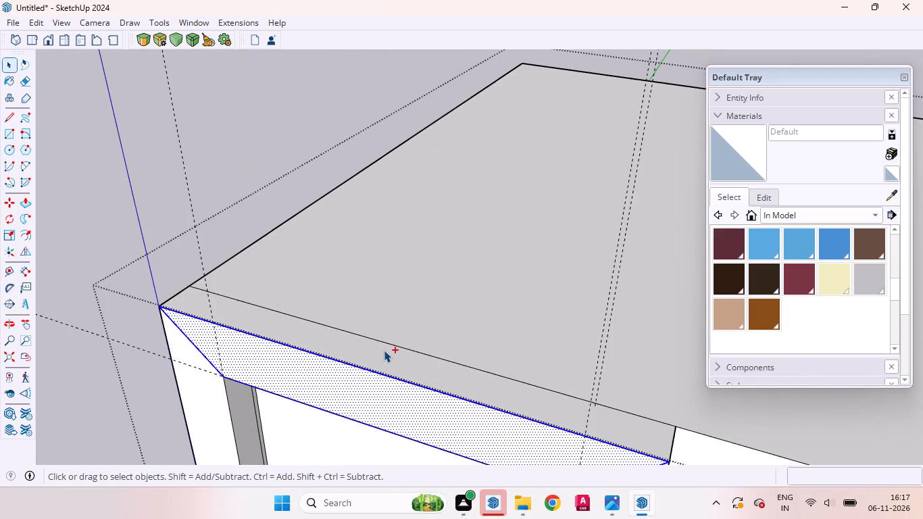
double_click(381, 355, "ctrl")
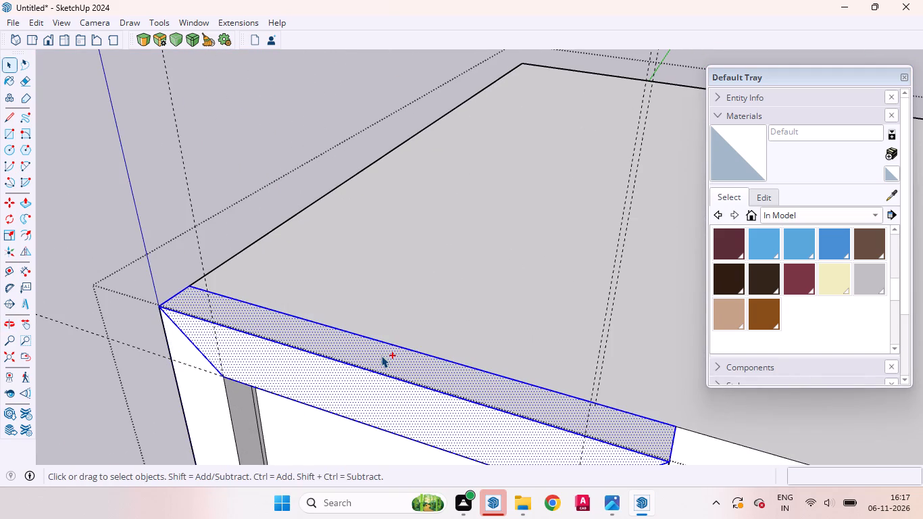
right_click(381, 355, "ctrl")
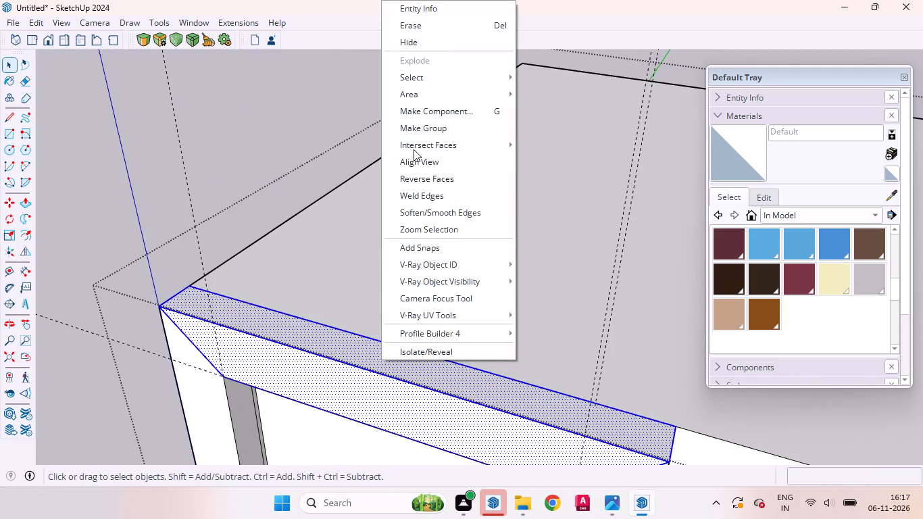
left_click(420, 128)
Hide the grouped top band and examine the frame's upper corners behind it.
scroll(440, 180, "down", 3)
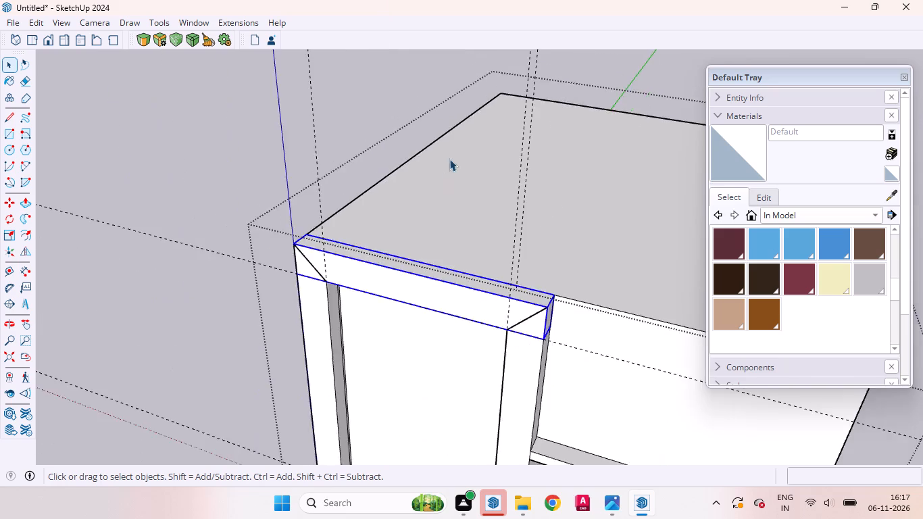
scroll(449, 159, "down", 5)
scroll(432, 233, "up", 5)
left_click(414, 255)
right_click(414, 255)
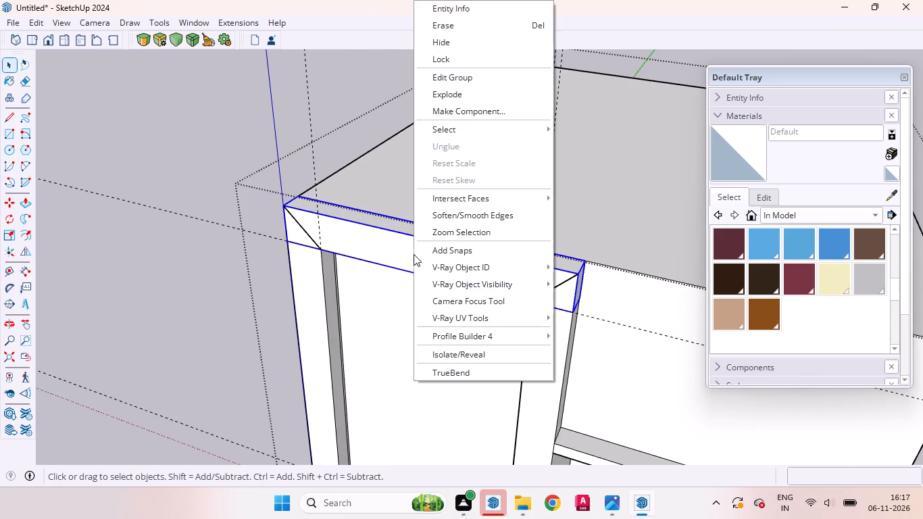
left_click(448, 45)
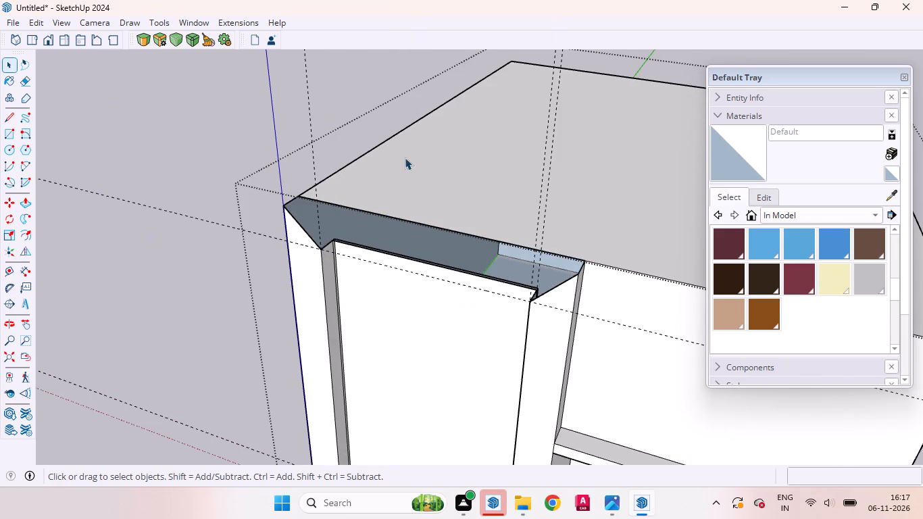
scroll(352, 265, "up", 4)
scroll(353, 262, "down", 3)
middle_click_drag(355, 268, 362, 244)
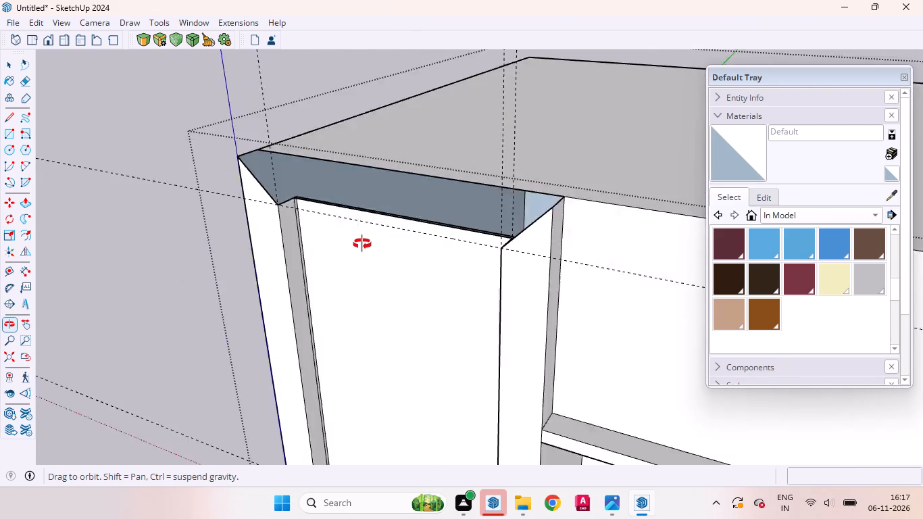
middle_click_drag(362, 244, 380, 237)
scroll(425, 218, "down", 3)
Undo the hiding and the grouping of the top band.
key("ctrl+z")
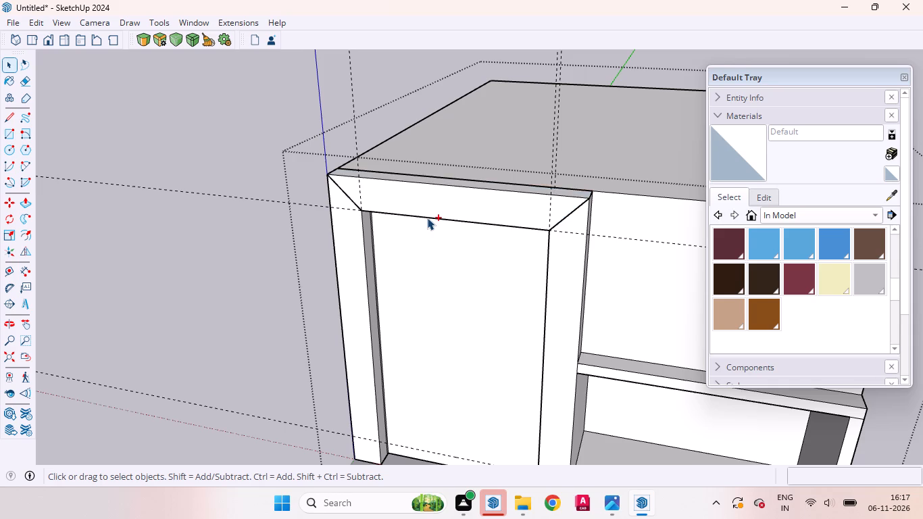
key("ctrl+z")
Select the top band's front face and the outer post's inner side face, and examine the front frame from several angles.
left_click(441, 202)
scroll(434, 203, "down", 4)
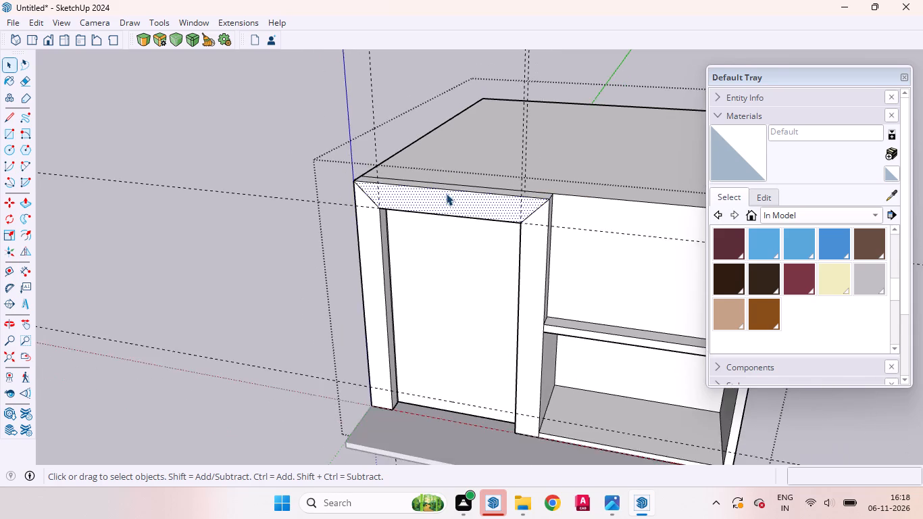
middle_click_drag(413, 255, 408, 182)
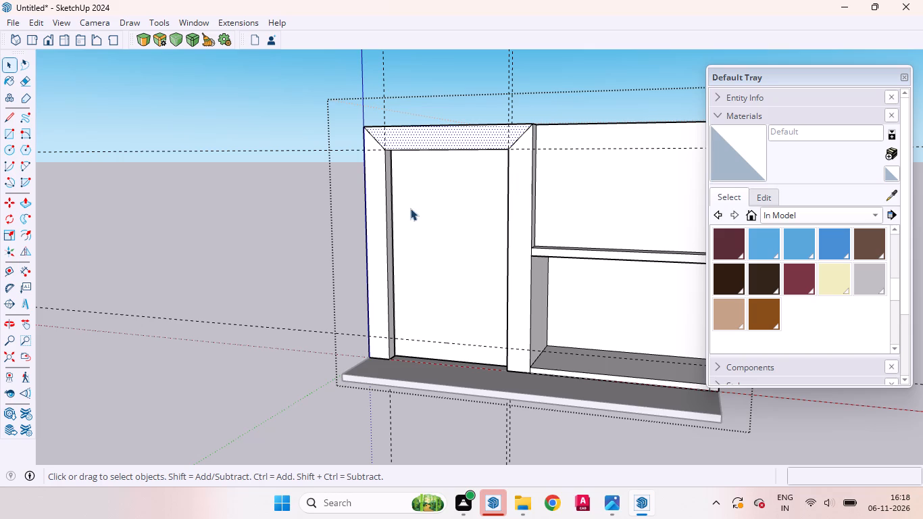
scroll(382, 129, "up", 5)
scroll(396, 128, "down", 4)
middle_click_drag(403, 155, 305, 133)
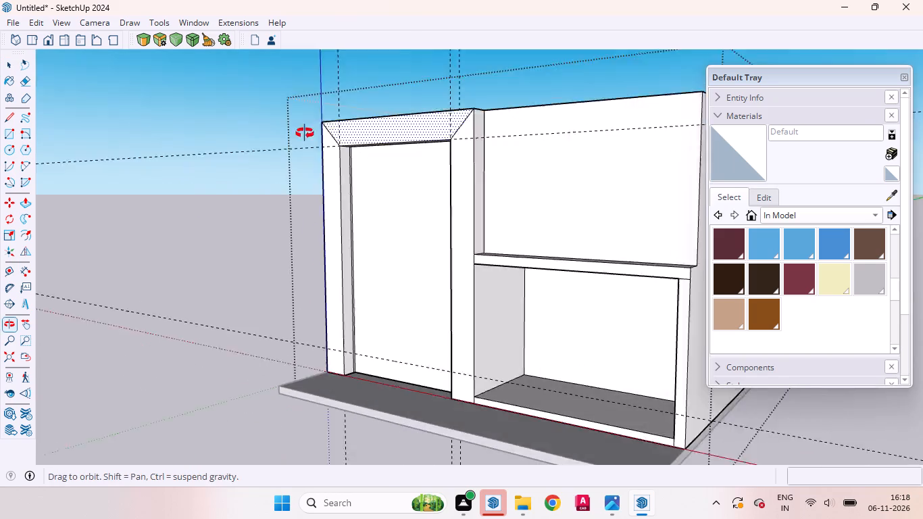
middle_click_drag(305, 133, 271, 114)
scroll(330, 124, "up", 3)
scroll(332, 129, "down", 1)
scroll(332, 129, "up", 6)
left_click(320, 163)
scroll(422, 142, "down", 7)
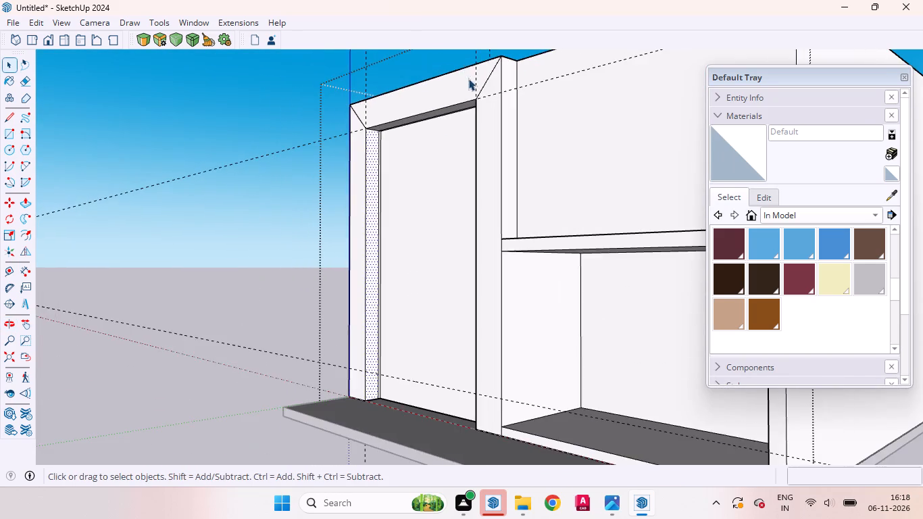
middle_click_drag(480, 101, 518, 266)
scroll(504, 253, "up", 1)
scroll(427, 184, "down", 9)
middle_click_drag(432, 207, 567, 79)
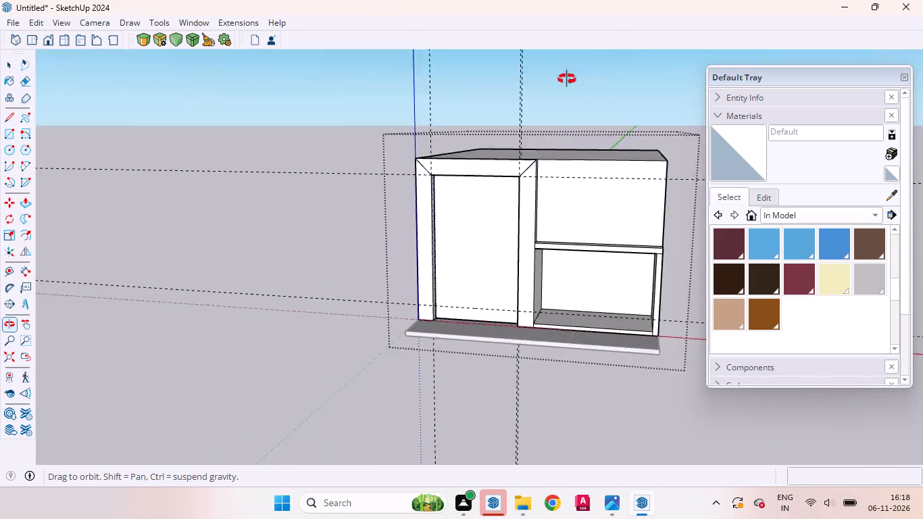
middle_click_drag(567, 79, 574, 72)
Examine the mitred joint at the front frame's outer upper corner and the outer post down to the slab.
scroll(424, 164, "up", 12)
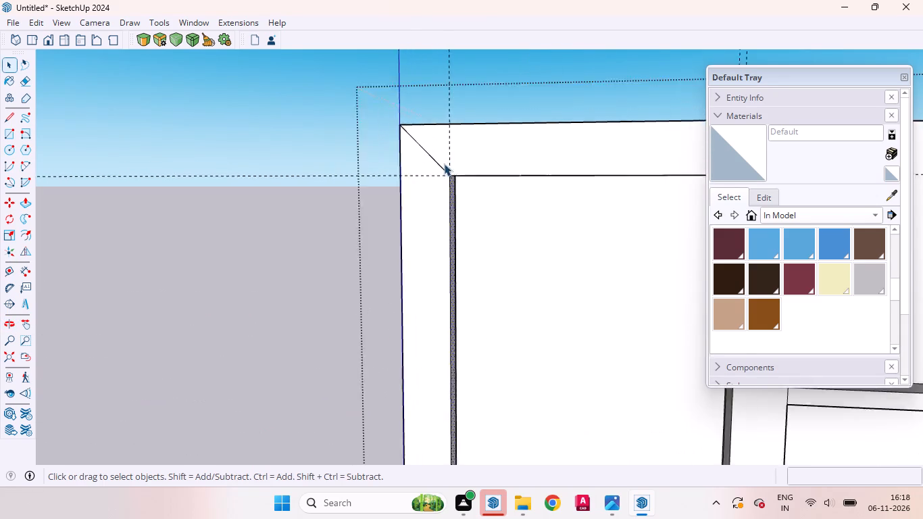
scroll(444, 164, "up", 6)
middle_click_drag(456, 170, 278, 176)
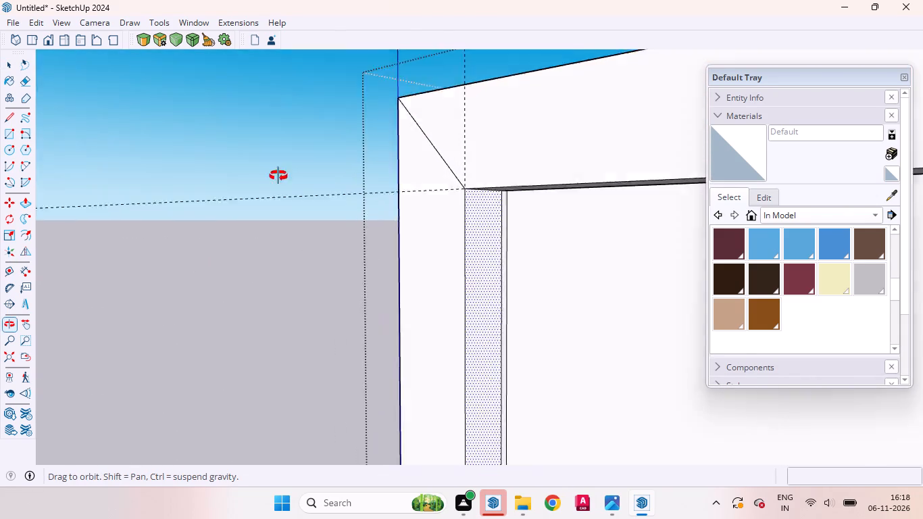
middle_click_drag(278, 176, 274, 178)
scroll(387, 139, "down", 1)
scroll(389, 139, "up", 2)
scroll(389, 138, "down", 8)
scroll(453, 232, "up", 2)
scroll(445, 201, "down", 6)
middle_click_drag(443, 257, 426, 258)
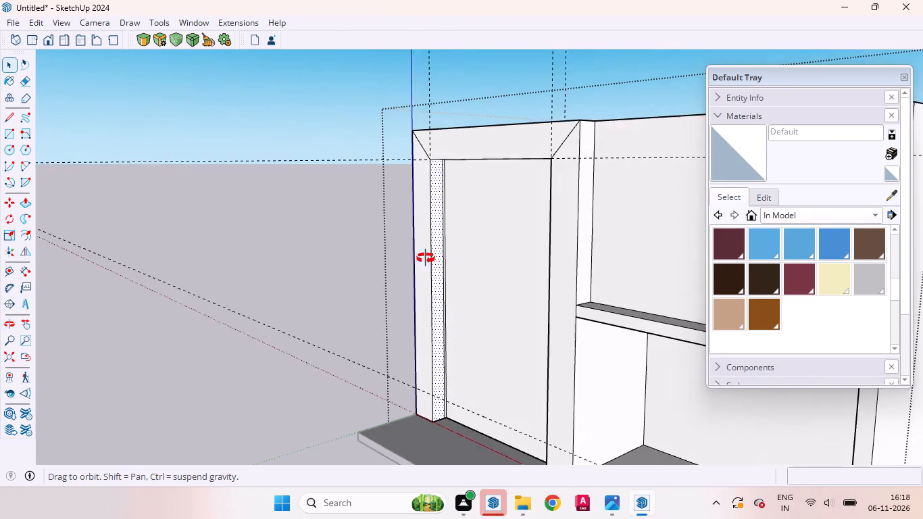
middle_click_drag(426, 258, 393, 247)
scroll(405, 349, "up", 5)
scroll(413, 259, "down", 11)
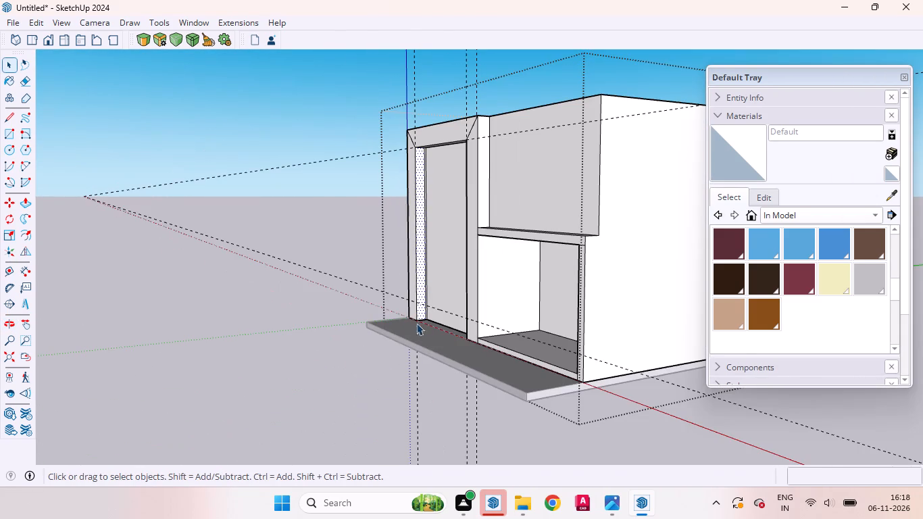
Leave the building group and hide the slab under the building.
left_click(339, 422)
left_click(421, 335)
right_click(421, 335)
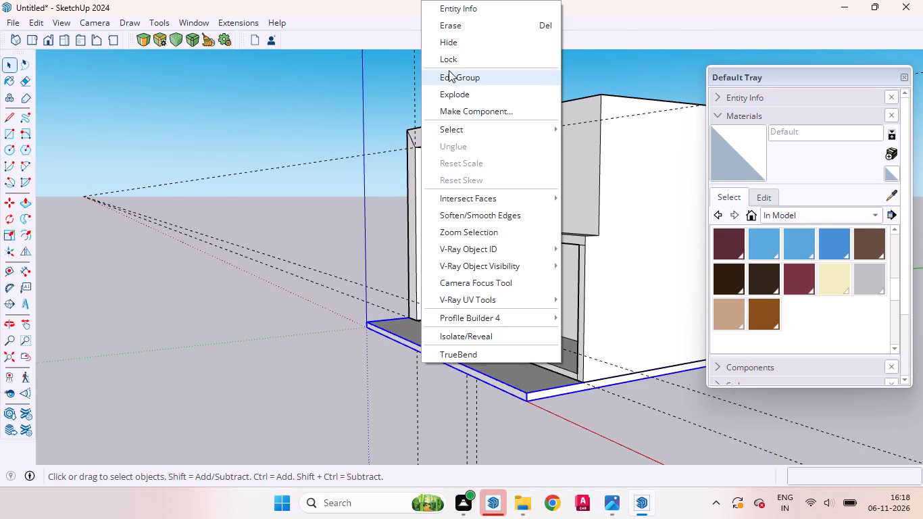
left_click(447, 48)
Draw a diagonal line about 2' 1" long across the outer post's underside, from its inner back corner to near the outer front corner.
scroll(413, 271, "up", 6)
scroll(410, 354, "down", 1)
scroll(410, 354, "up", 5)
middle_click_drag(418, 364, 411, 259)
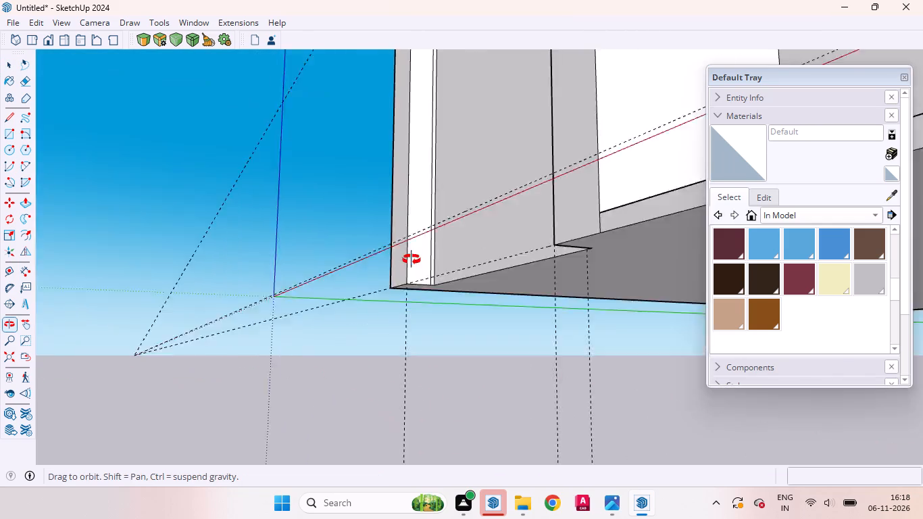
middle_click_drag(411, 259, 420, 230)
scroll(420, 205, "up", 10)
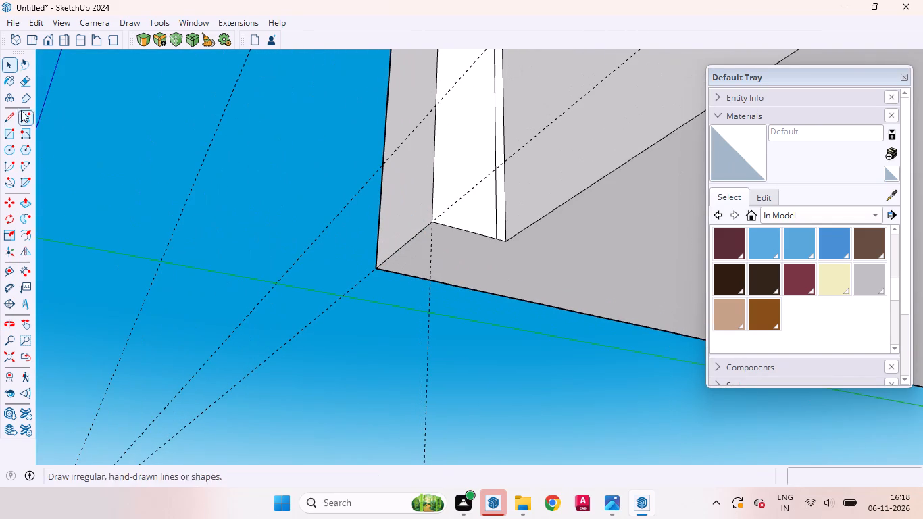
left_click(8, 112)
scroll(512, 247, "up", 4)
middle_click_drag(469, 251, 482, 151)
left_click(489, 198)
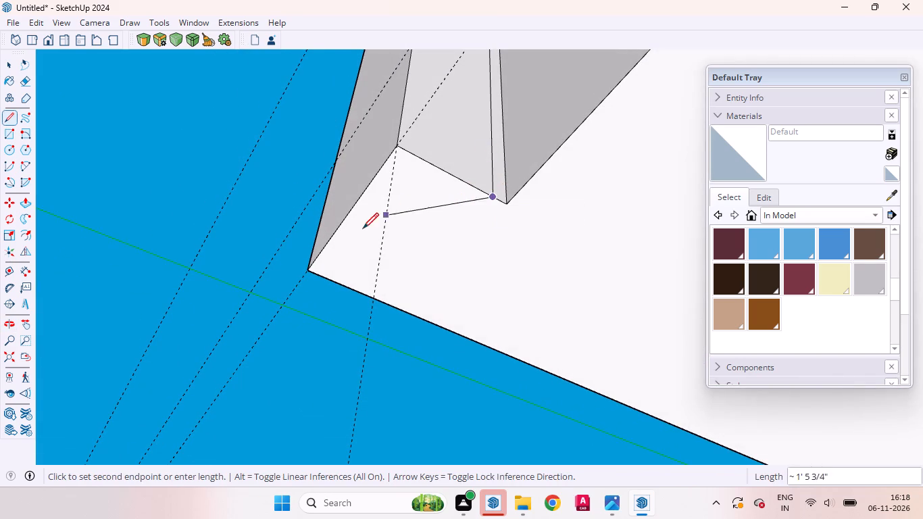
left_click(316, 264)
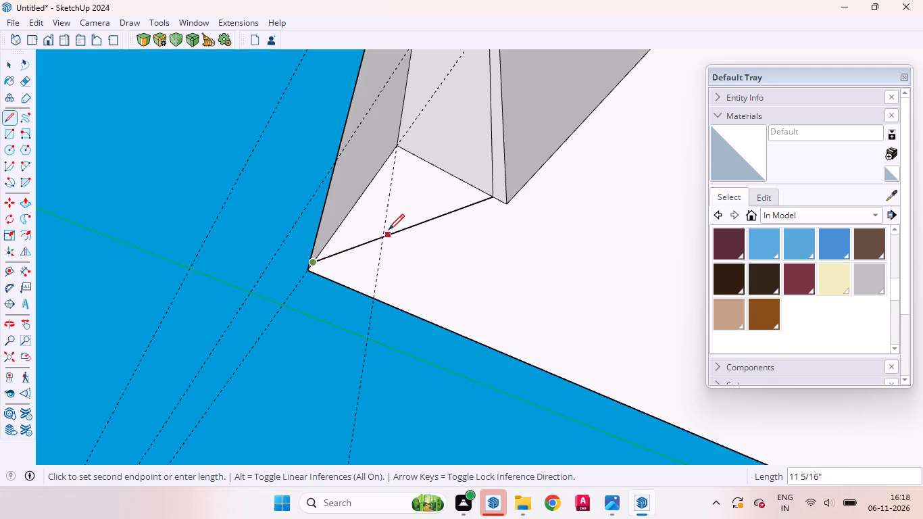
key("space")
Open the building group and retrace the diagonal line across the outer post's underside to split off a triangular face.
left_click(412, 208)
double_click(411, 206)
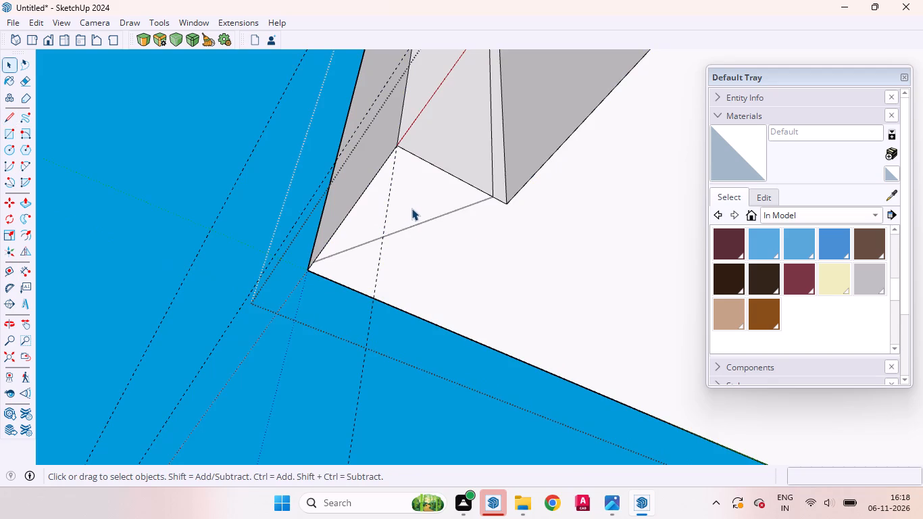
key("l")
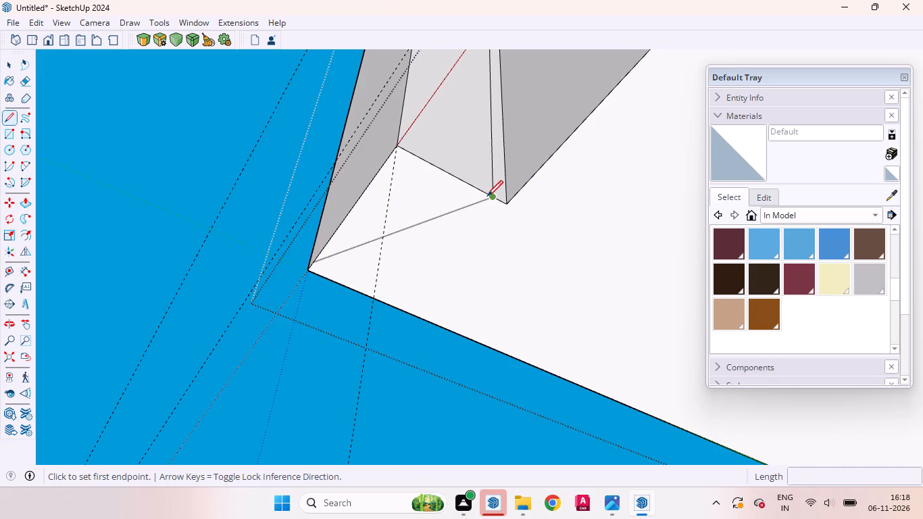
left_click(488, 196)
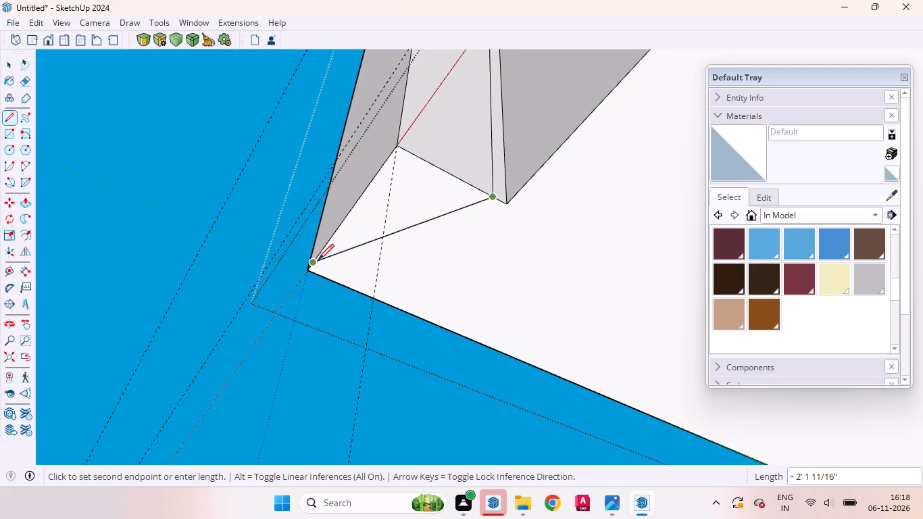
left_click(318, 259)
key("space")
Push the triangular face on the outer post's underside up 18' 8" to the underside of the top band.
left_click(421, 204)
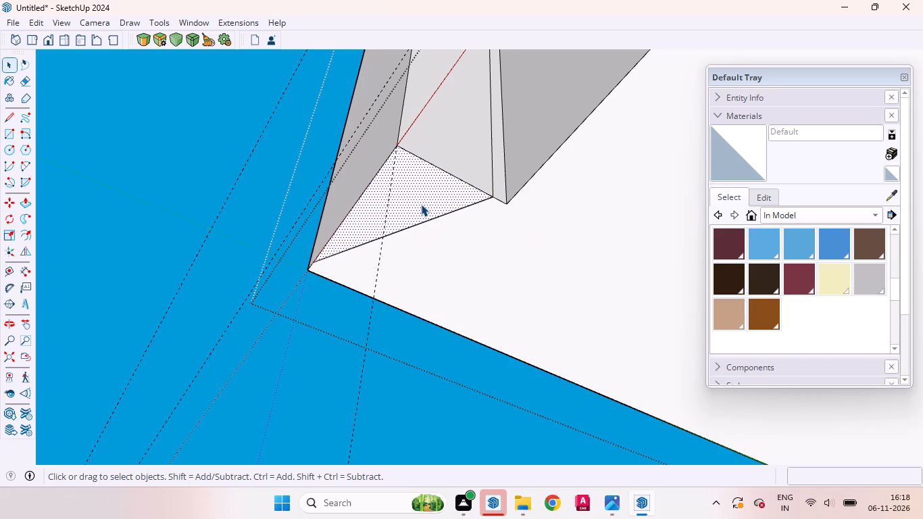
key("p")
left_click(421, 204)
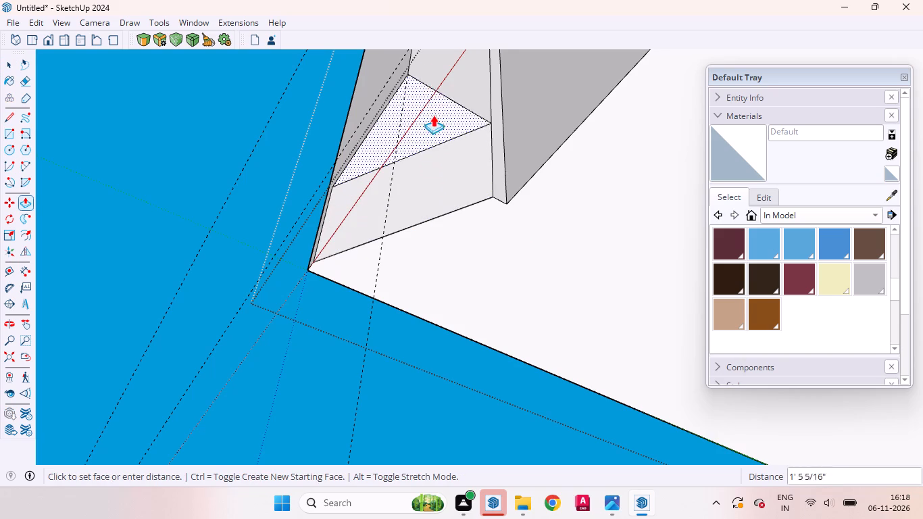
middle_click_drag(436, 127, 482, 299)
scroll(482, 298, "down", 9)
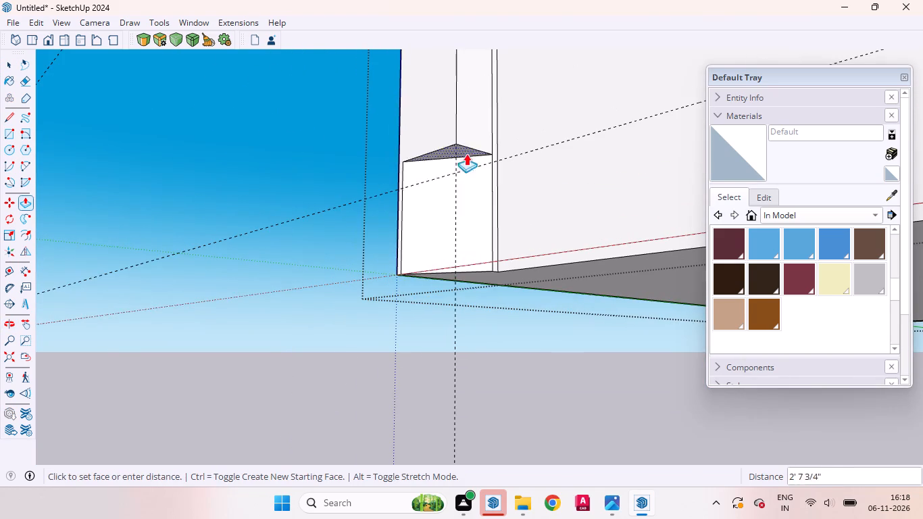
middle_click_drag(484, 215, 504, 295)
scroll(476, 255, "down", 14)
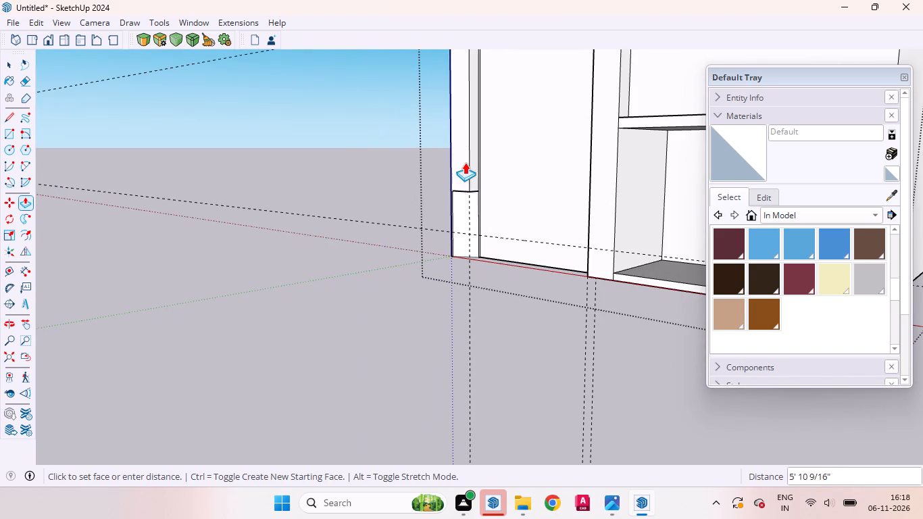
scroll(476, 251, "down", 7)
scroll(457, 114, "up", 7)
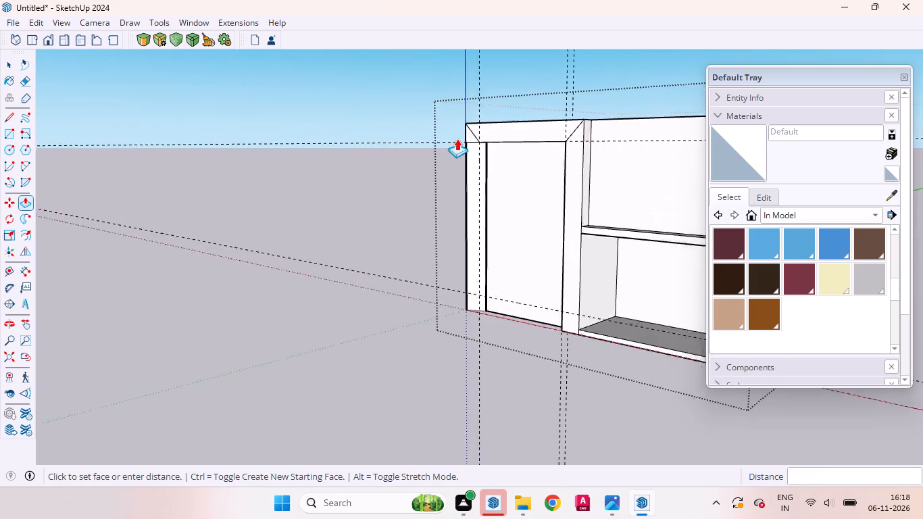
scroll(457, 139, "up", 13)
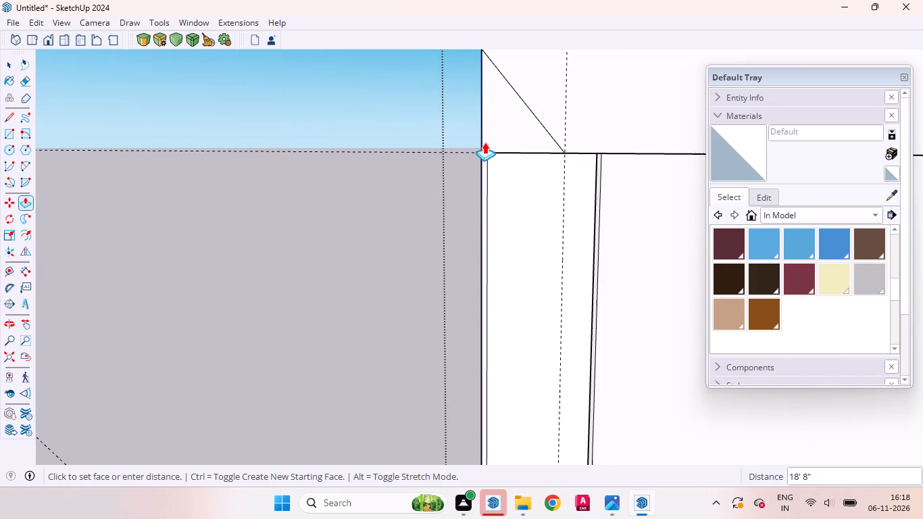
left_click(484, 142)
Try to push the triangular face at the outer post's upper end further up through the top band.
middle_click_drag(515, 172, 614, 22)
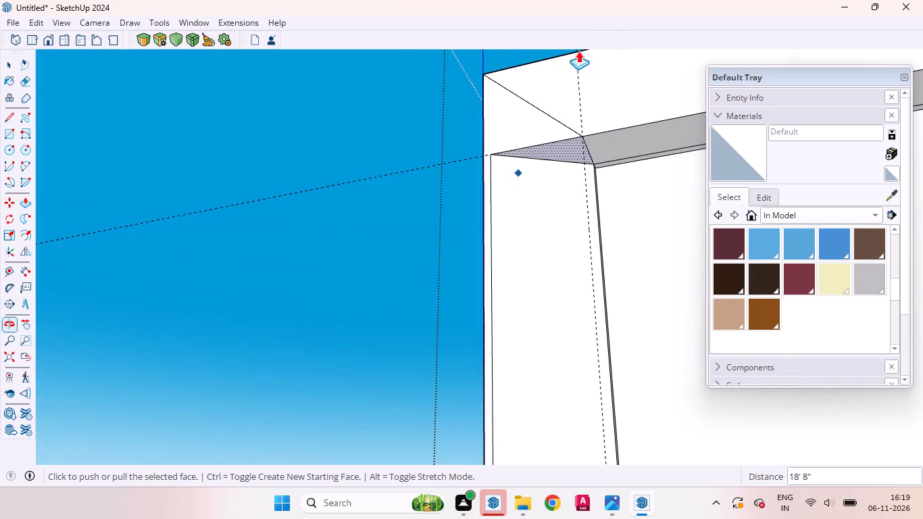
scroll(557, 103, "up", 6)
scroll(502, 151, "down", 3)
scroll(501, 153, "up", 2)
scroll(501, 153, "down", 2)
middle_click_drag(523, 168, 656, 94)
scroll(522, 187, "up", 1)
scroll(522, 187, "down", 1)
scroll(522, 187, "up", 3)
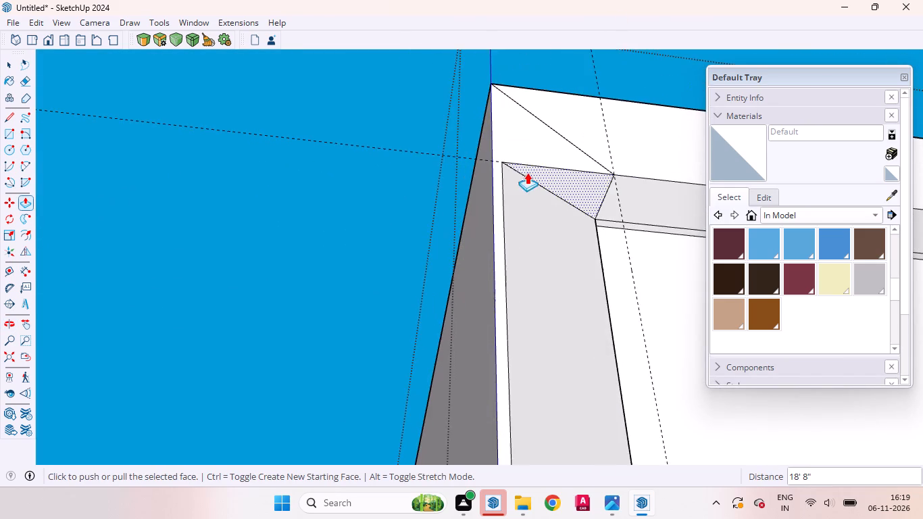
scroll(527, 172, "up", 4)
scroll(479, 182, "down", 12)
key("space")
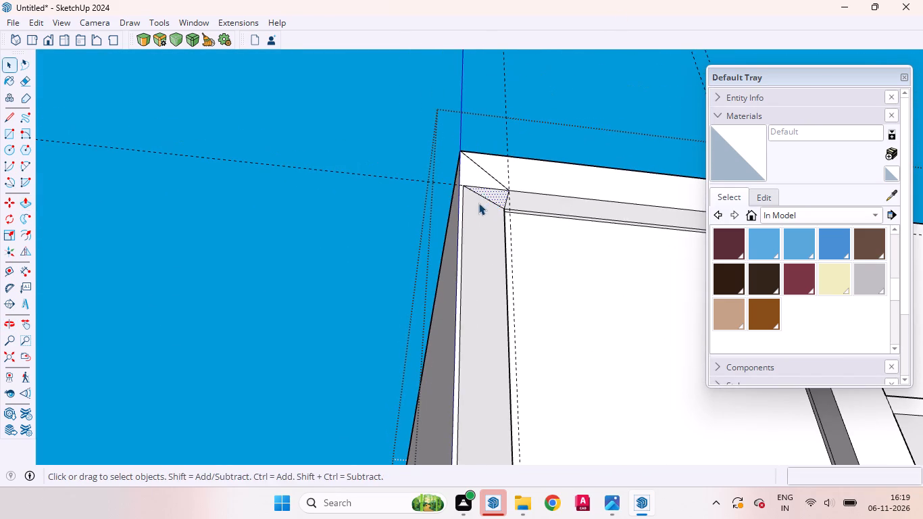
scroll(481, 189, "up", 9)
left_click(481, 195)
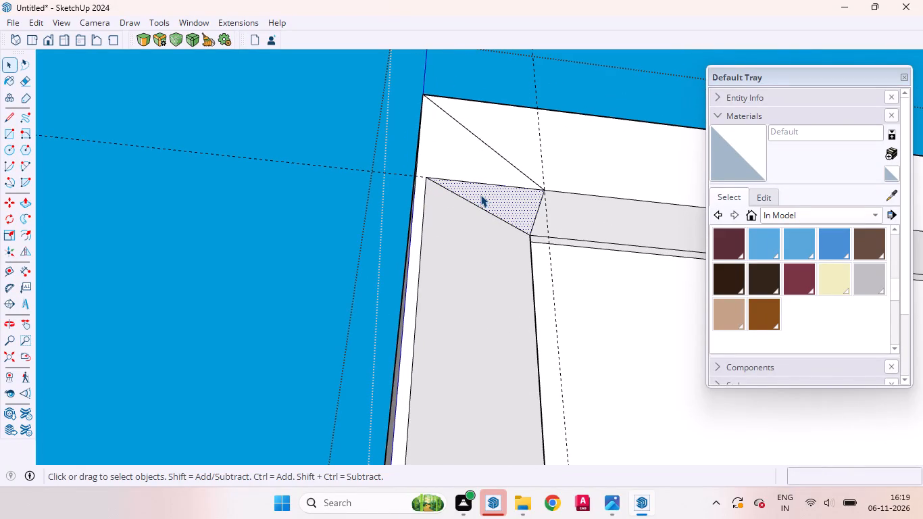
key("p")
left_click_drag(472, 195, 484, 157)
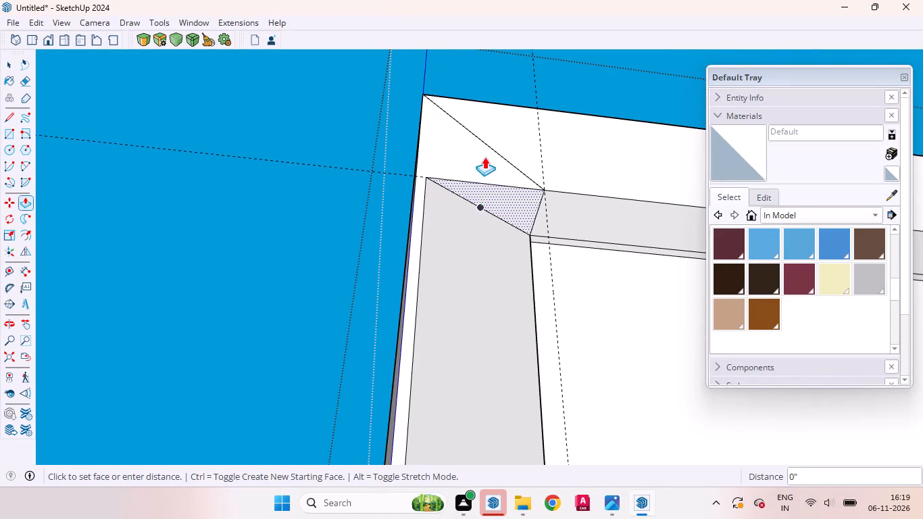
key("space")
Erase the diagonal mitre line on the top band's front face at the outer upper corner.
scroll(401, 235, "down", 8)
scroll(399, 209, "up", 1)
scroll(399, 209, "down", 13)
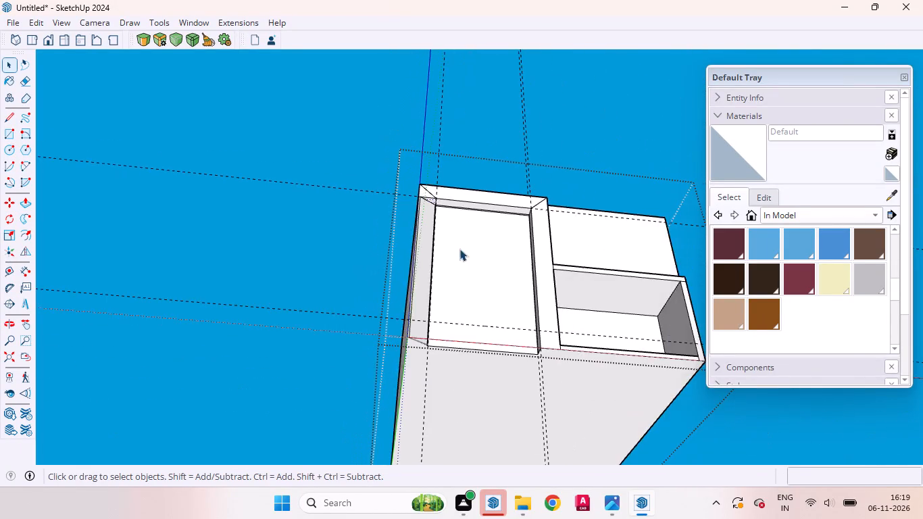
scroll(447, 329, "up", 4)
middle_click_drag(434, 349, 444, 498)
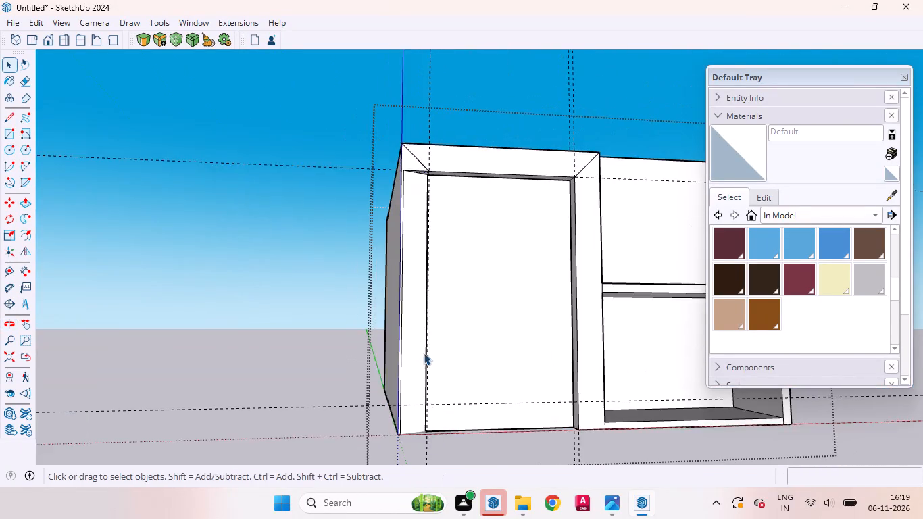
scroll(416, 336, "down", 5)
scroll(453, 201, "up", 20)
scroll(453, 201, "up", 4)
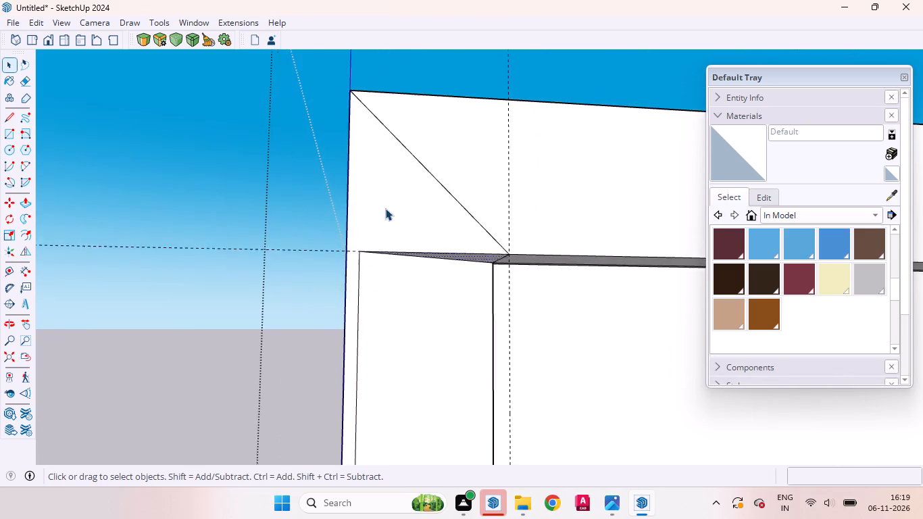
scroll(385, 208, "up", 2)
middle_click_drag(414, 251, 271, 216)
scroll(361, 220, "down", 5)
scroll(466, 216, "up", 2)
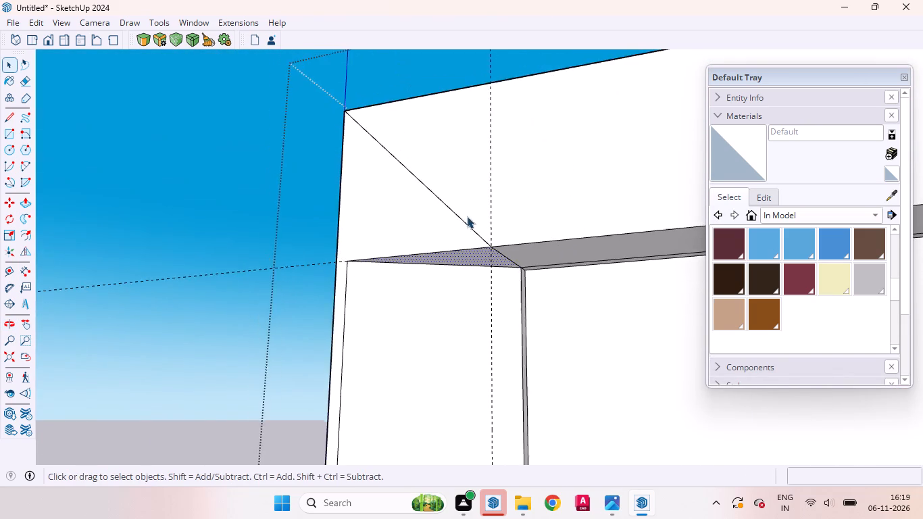
scroll(467, 216, "up", 2)
left_click(453, 214)
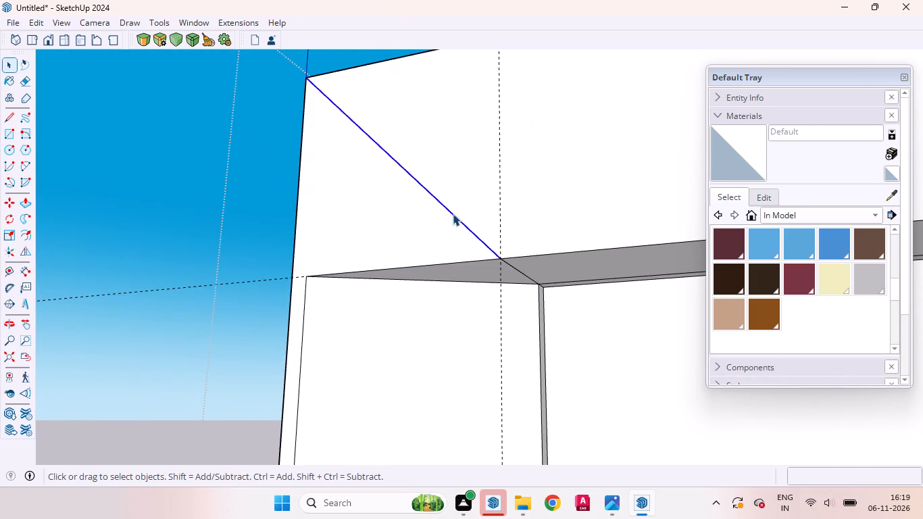
scroll(422, 216, "down", 2)
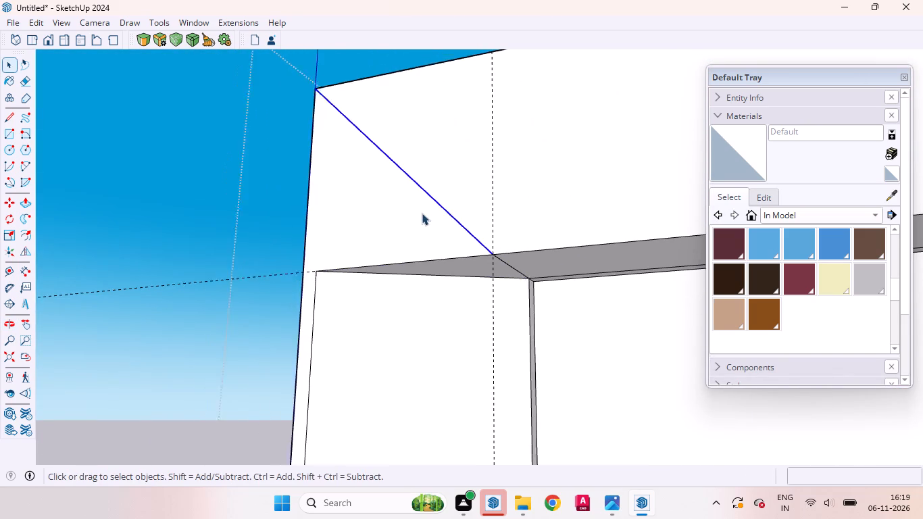
scroll(422, 213, "down", 2)
middle_click_drag(443, 232, 459, 30)
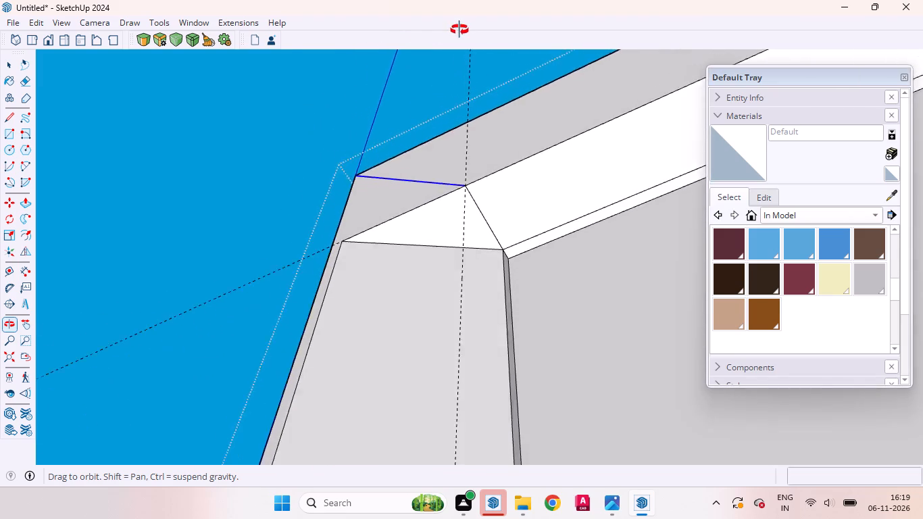
middle_click_drag(459, 30, 482, 20)
scroll(475, 176, "up", 3)
left_click(459, 217)
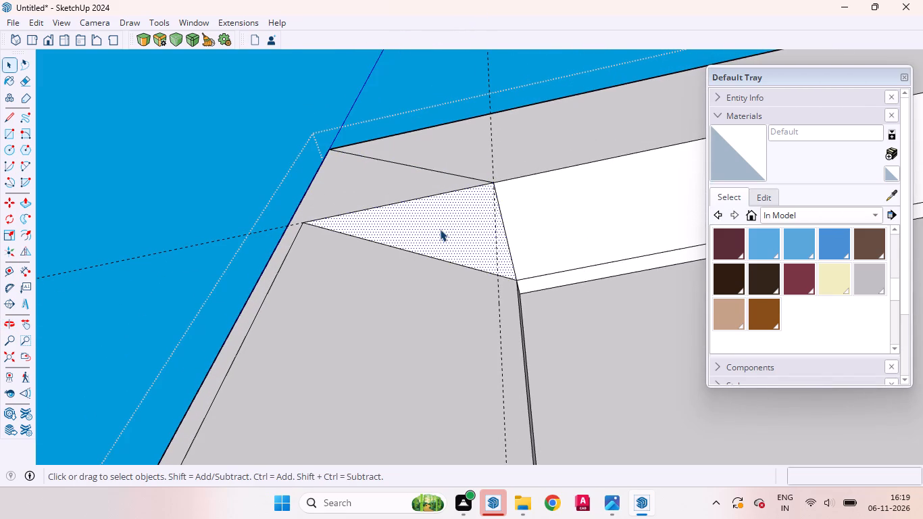
left_click(455, 173)
right_click(455, 173)
left_click(472, 191)
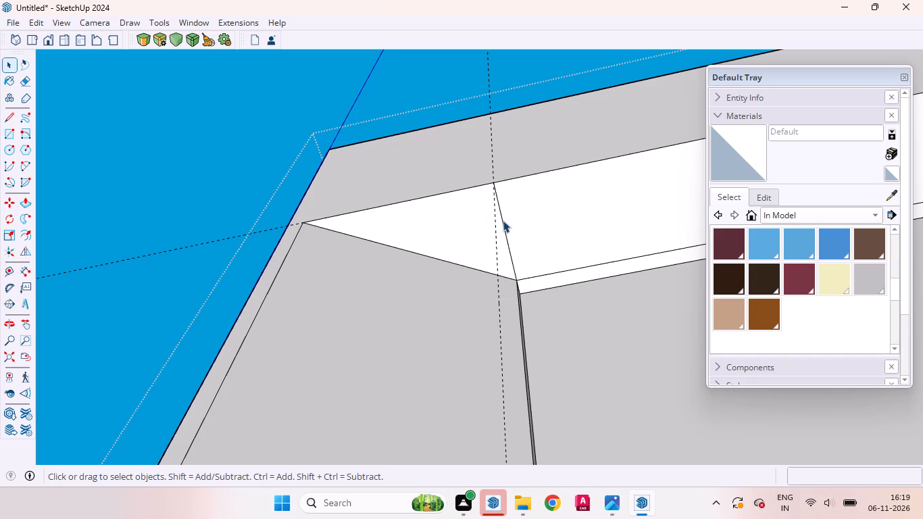
Erase the short edge separating the triangular face from the rest of the top band's underside.
left_click(501, 218)
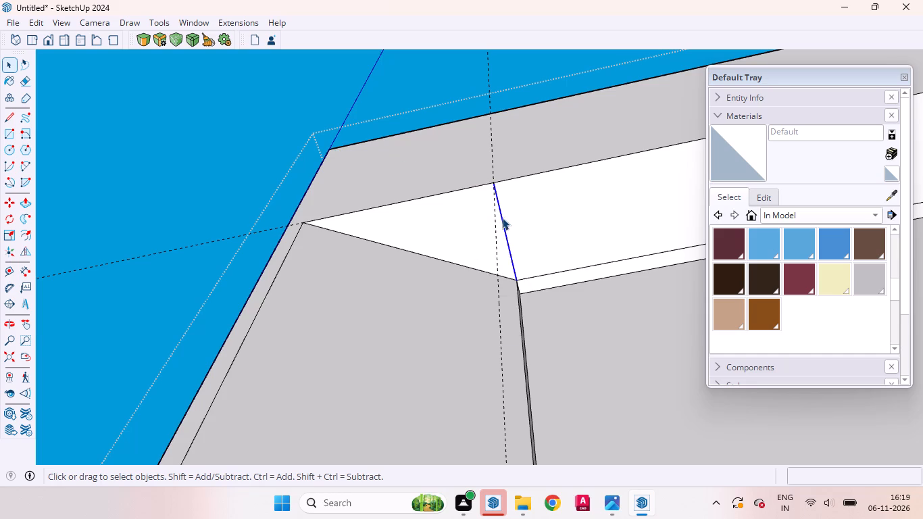
right_click(502, 218)
left_click(522, 234)
Push the top band's merged underside face up 2' to the frame's top, cutting away the projecting band.
scroll(447, 234, "down", 9)
scroll(397, 203, "up", 1)
scroll(397, 203, "down", 2)
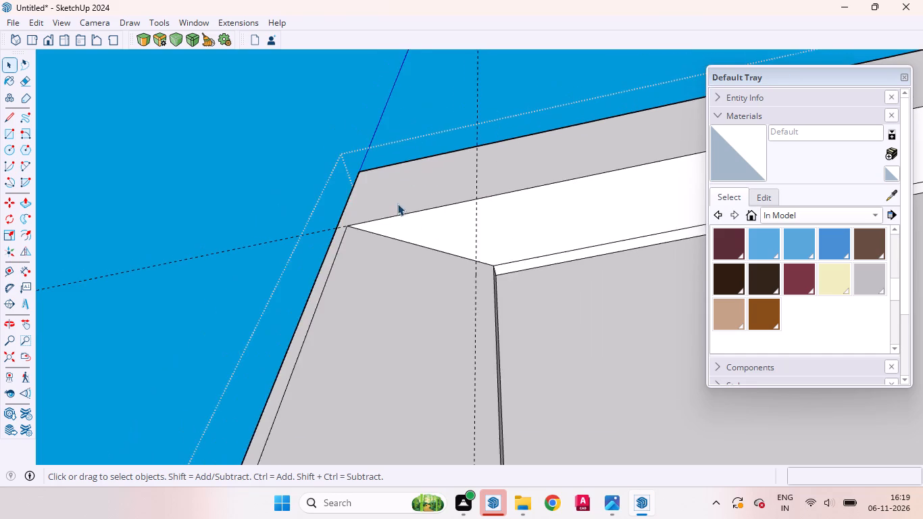
scroll(397, 203, "down", 15)
scroll(522, 184, "up", 10)
middle_click_drag(469, 217, 545, 205)
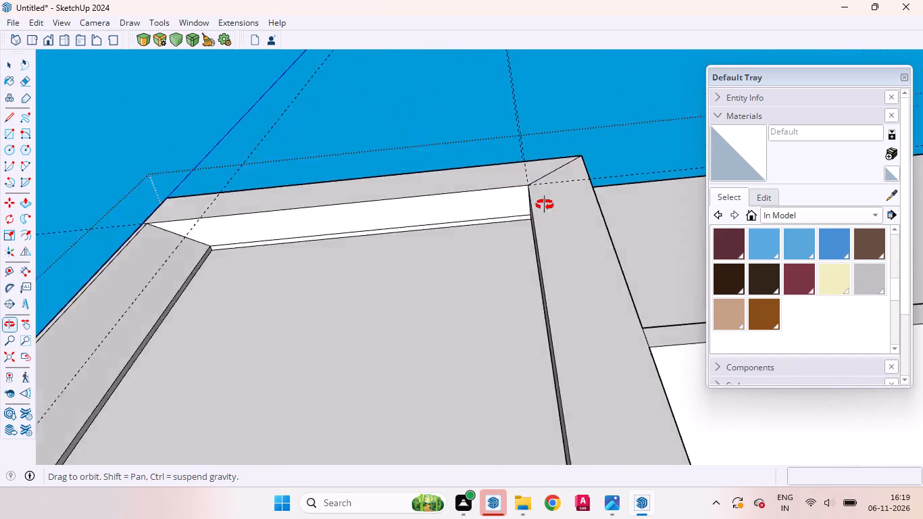
middle_click_drag(545, 205, 587, 195)
scroll(503, 203, "up", 4)
left_click(497, 199)
scroll(535, 232, "down", 10)
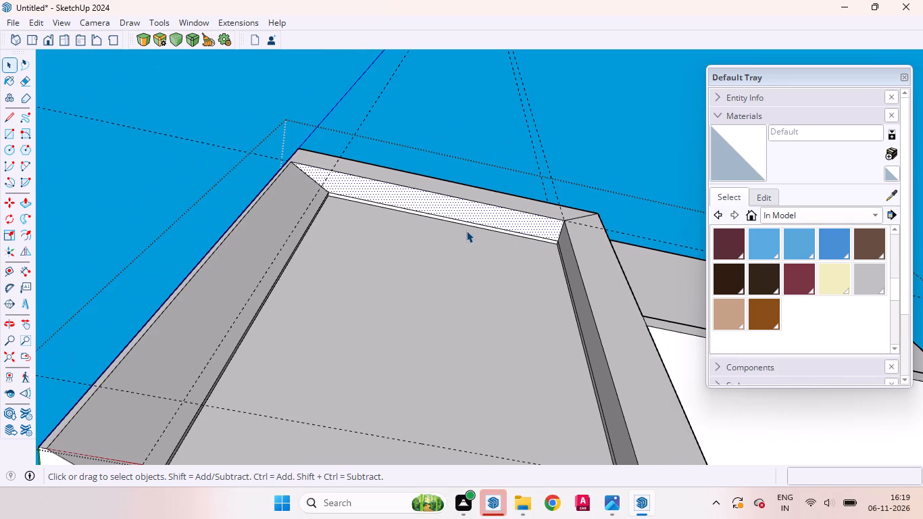
key("p")
scroll(453, 213, "up", 4)
left_click_drag(459, 207, 474, 184)
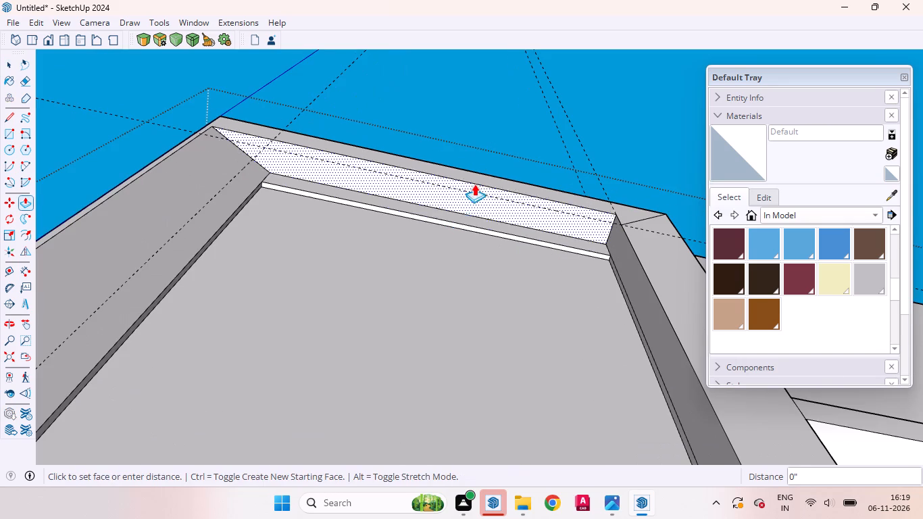
left_click_drag(474, 184, 451, 148)
key("space")
Erase the diagonal mitre line at the upper end of the inner post's front face.
scroll(485, 159, "down", 10)
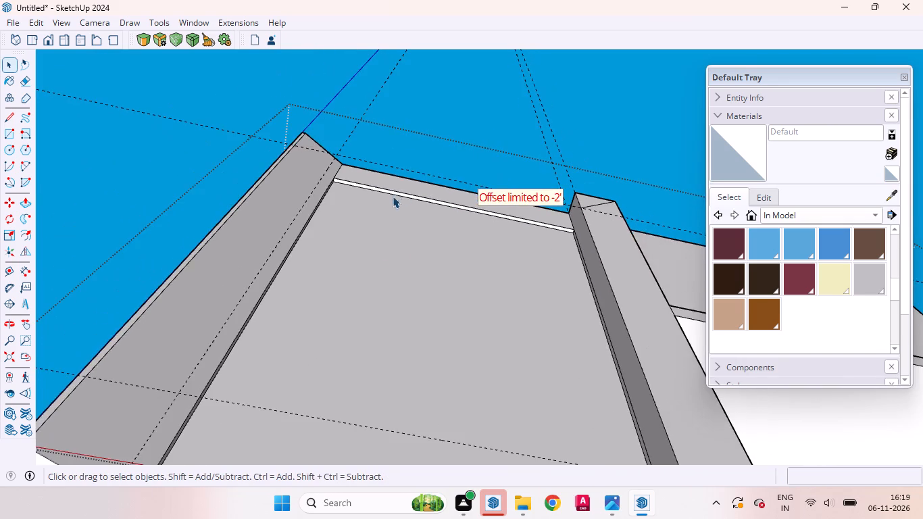
middle_click_drag(393, 205, 398, 325)
scroll(396, 293, "down", 13)
middle_click_drag(442, 270, 416, 453)
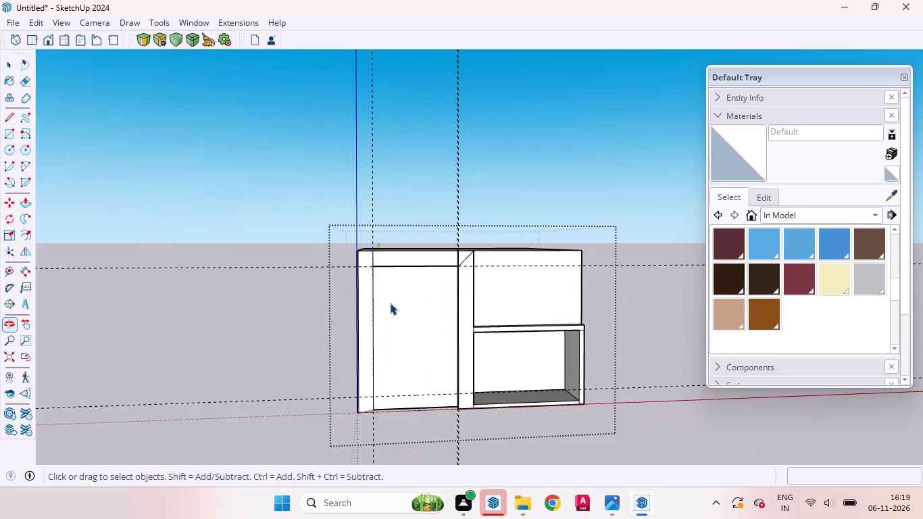
scroll(396, 280, "up", 16)
scroll(554, 267, "up", 4)
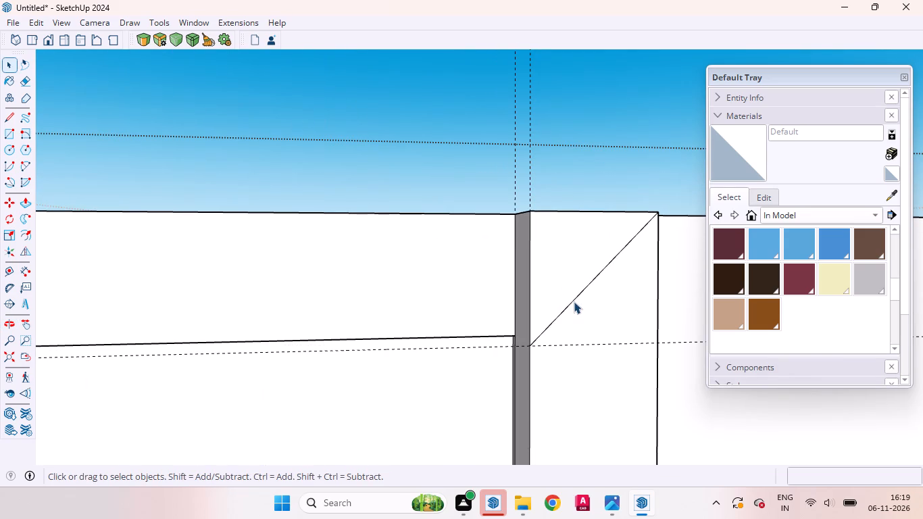
left_click(574, 299)
right_click(574, 299)
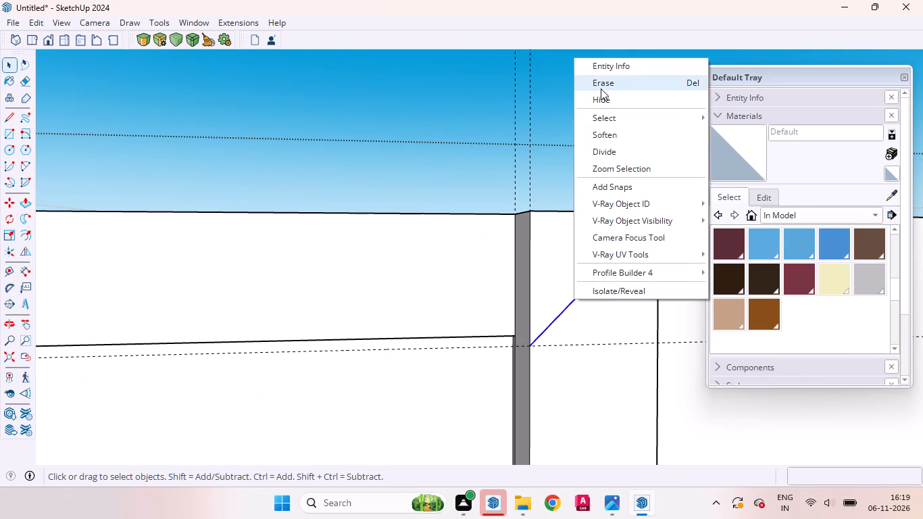
left_click(601, 85)
Examine the front frame from above and from the front, especially the outer post's upper corner.
scroll(551, 178, "down", 12)
scroll(608, 159, "up", 1)
scroll(608, 160, "down", 4)
scroll(553, 267, "up", 4)
scroll(553, 269, "down", 1)
scroll(553, 269, "up", 1)
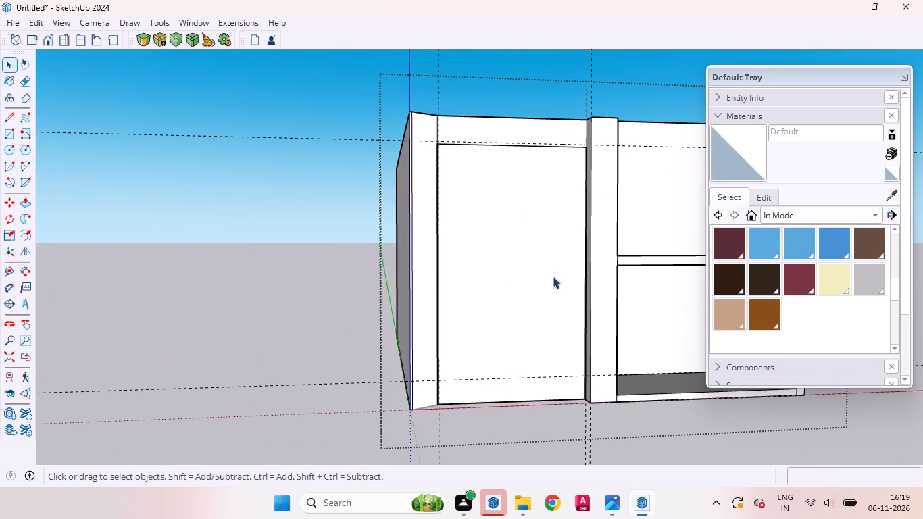
middle_click_drag(439, 206, 391, 305)
scroll(386, 260, "up", 9)
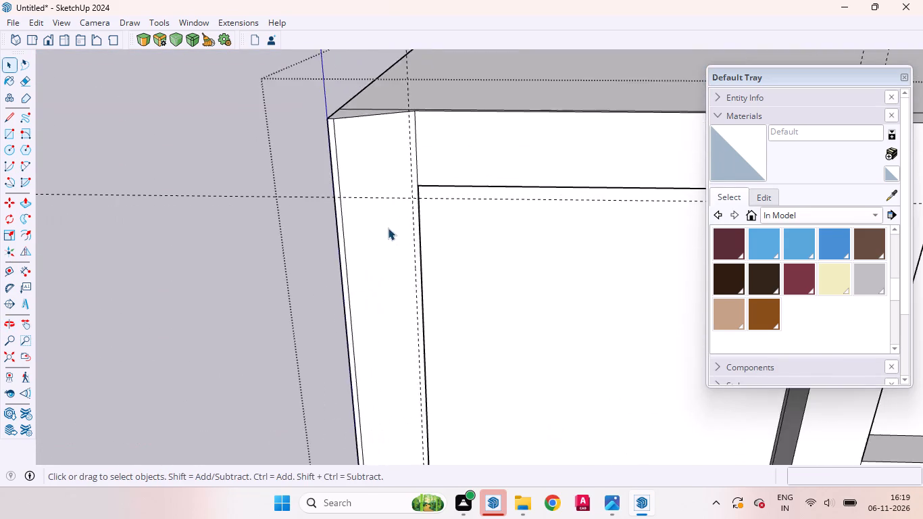
scroll(386, 229, "down", 11)
middle_click_drag(411, 216, 341, 326)
scroll(334, 265, "up", 9)
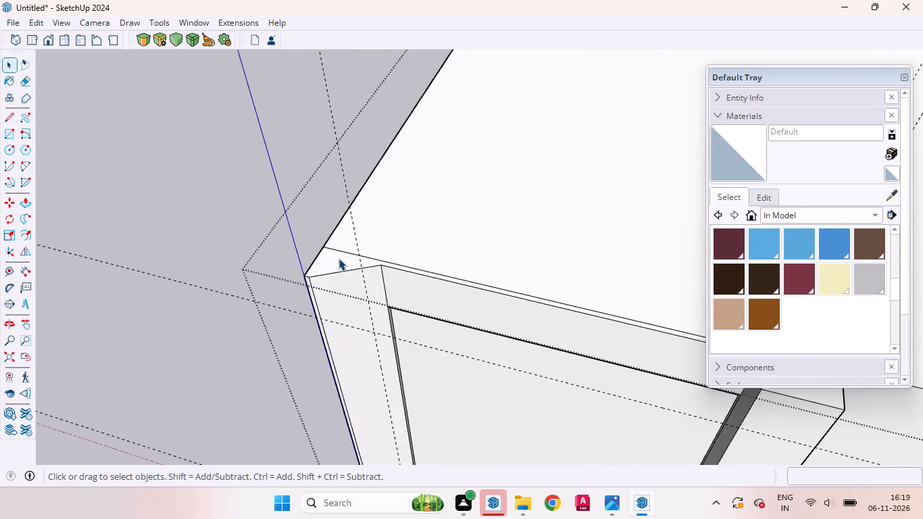
scroll(351, 247, "down", 4)
scroll(347, 255, "up", 5)
scroll(368, 245, "down", 11)
middle_click_drag(374, 266, 383, 110)
middle_click(383, 109)
scroll(416, 153, "down", 4)
scroll(480, 197, "up", 5)
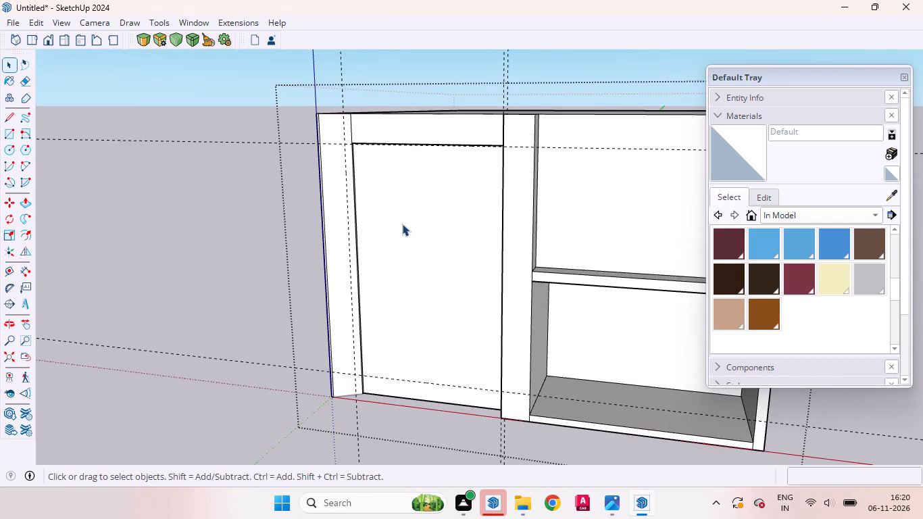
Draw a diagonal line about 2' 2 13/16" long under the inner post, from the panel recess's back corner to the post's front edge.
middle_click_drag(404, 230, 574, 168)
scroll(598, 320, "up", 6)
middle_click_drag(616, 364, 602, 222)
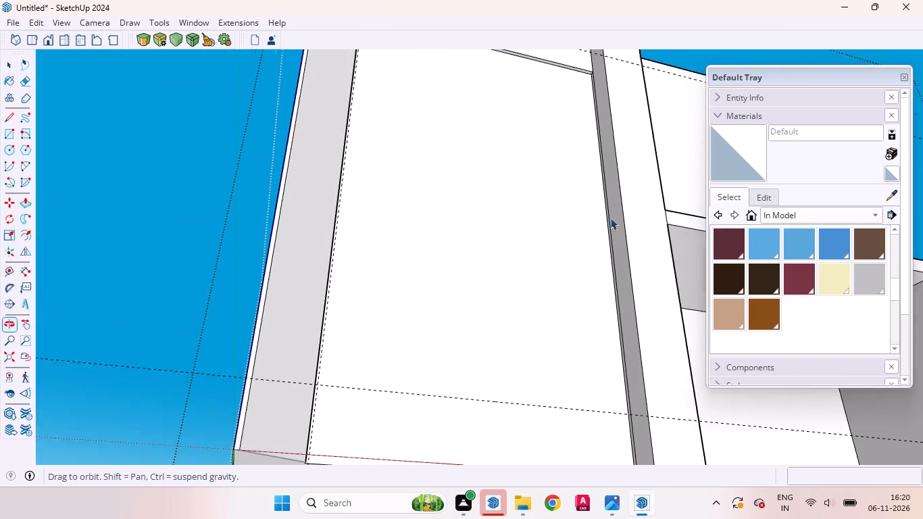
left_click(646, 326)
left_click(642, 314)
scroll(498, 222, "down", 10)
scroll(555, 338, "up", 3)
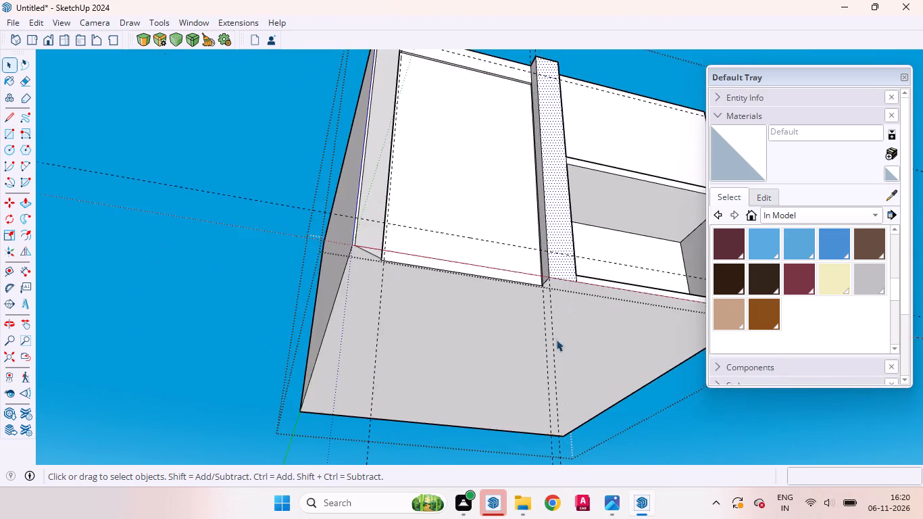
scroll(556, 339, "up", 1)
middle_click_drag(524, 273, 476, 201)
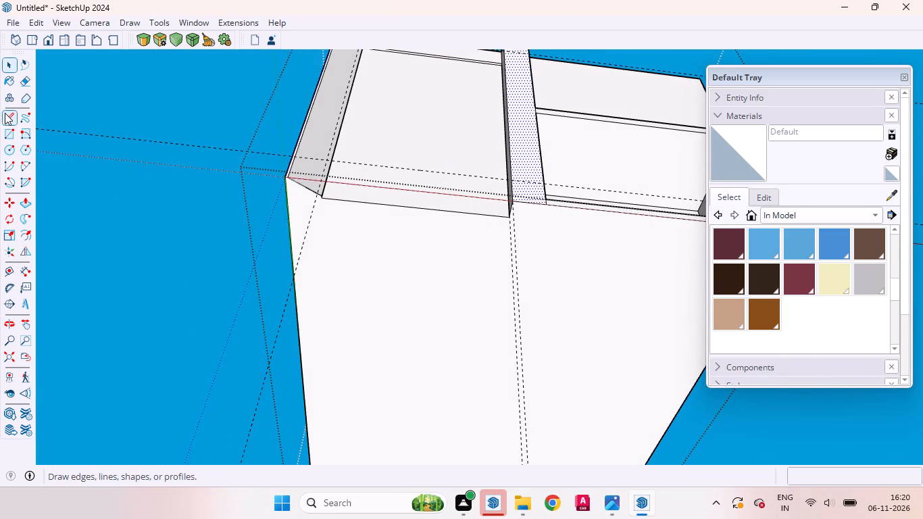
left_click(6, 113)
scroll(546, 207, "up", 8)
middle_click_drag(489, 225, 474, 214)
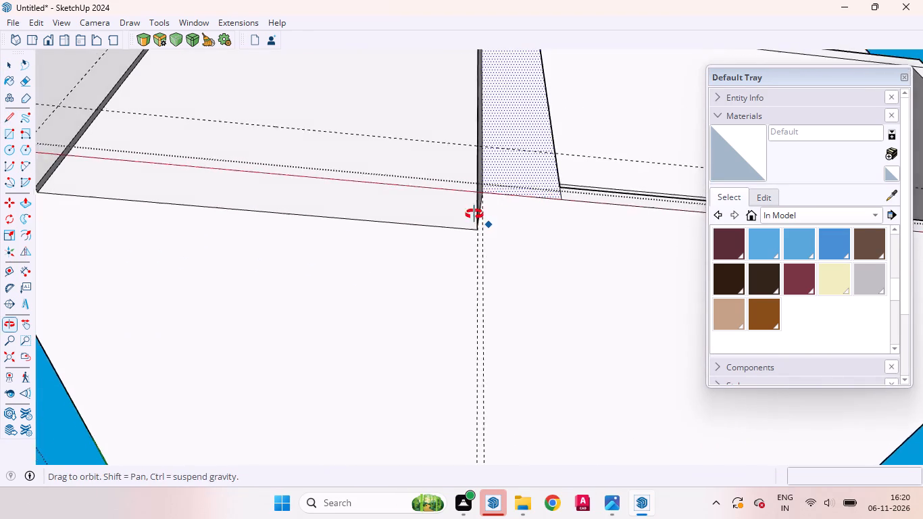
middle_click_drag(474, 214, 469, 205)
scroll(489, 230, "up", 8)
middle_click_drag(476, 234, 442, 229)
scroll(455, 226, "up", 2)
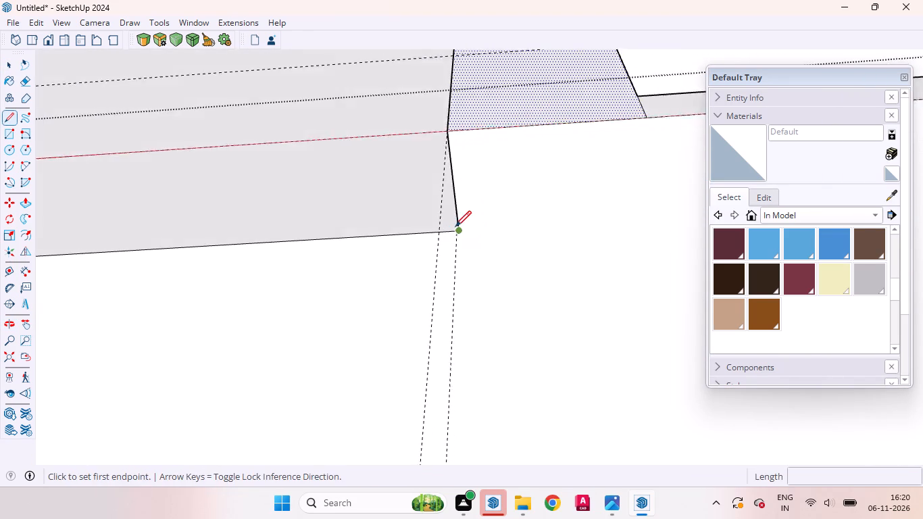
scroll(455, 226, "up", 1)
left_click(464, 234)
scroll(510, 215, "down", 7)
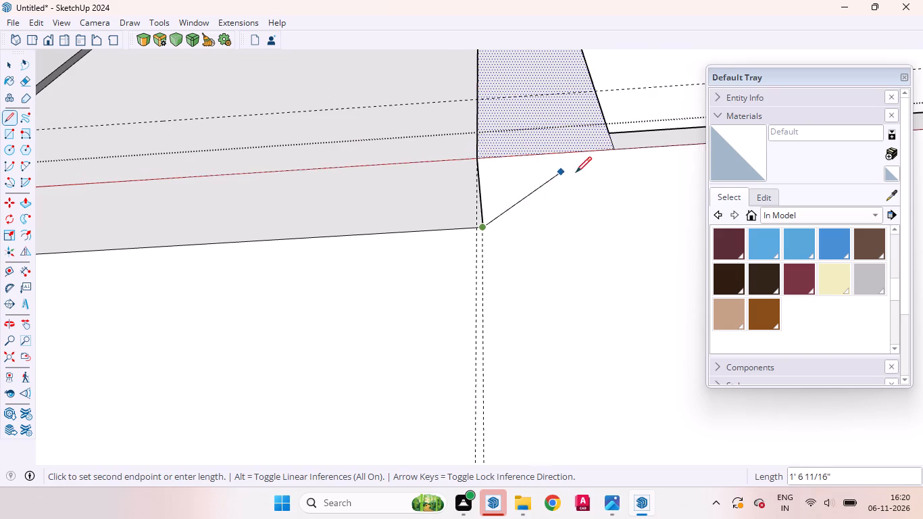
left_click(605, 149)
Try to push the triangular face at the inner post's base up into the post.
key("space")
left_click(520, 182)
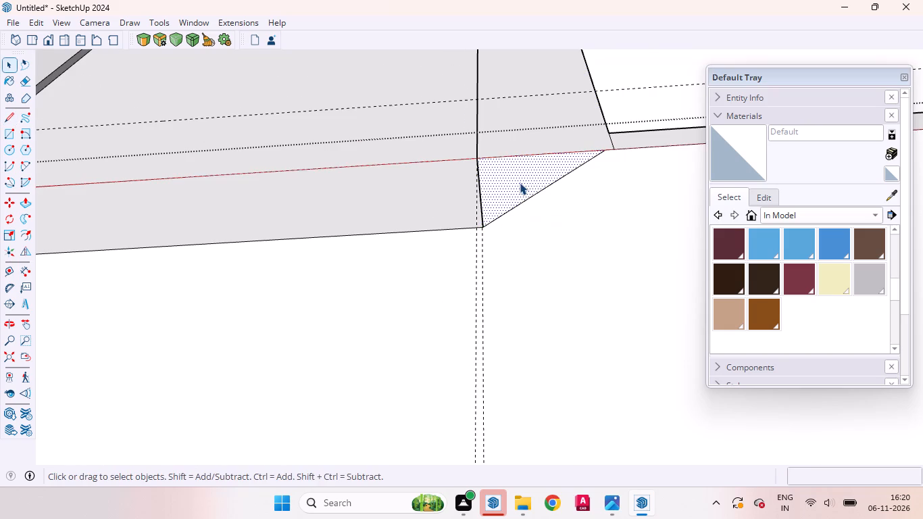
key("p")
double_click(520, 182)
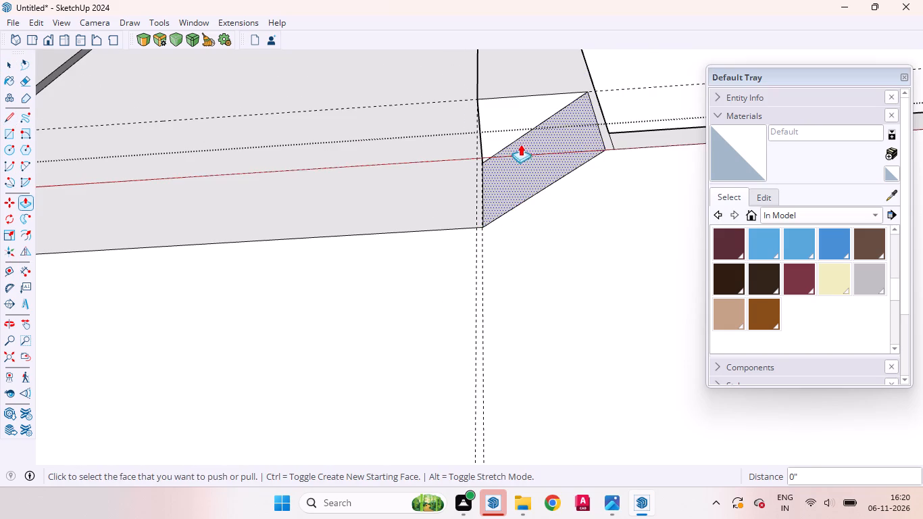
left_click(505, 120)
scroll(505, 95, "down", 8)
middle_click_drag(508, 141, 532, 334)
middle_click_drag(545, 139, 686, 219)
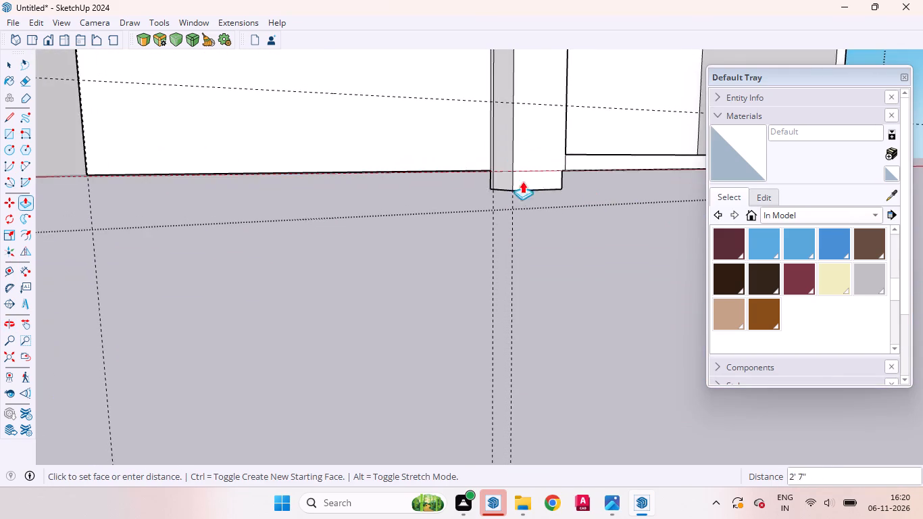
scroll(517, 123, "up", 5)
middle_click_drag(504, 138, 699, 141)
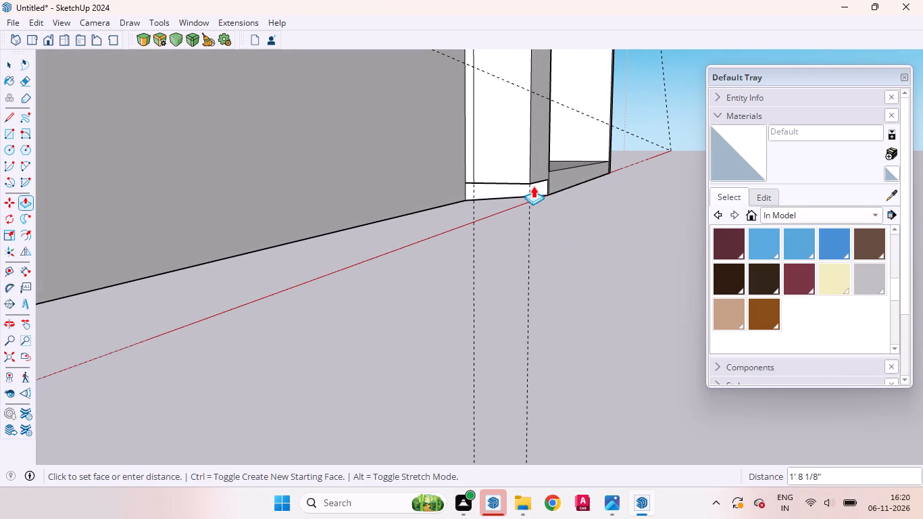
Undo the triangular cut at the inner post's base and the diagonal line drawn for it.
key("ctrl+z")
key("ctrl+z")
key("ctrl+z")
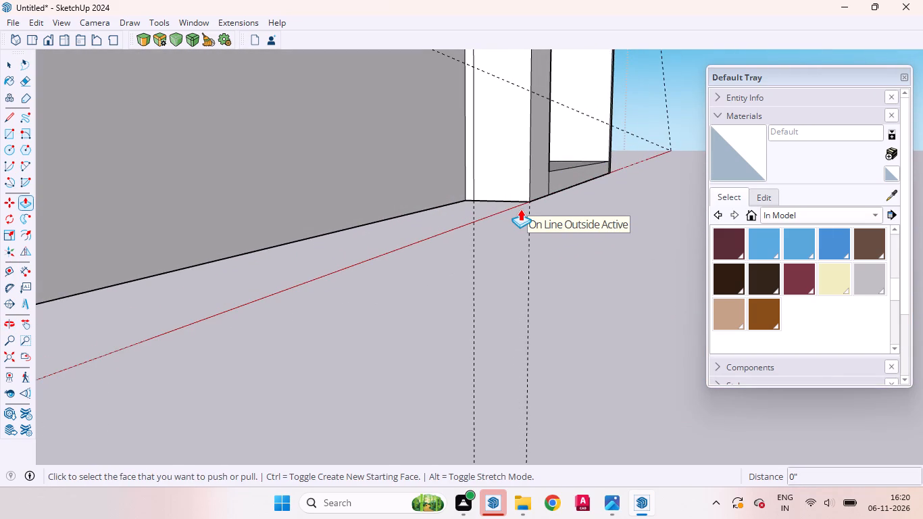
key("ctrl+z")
Undo the earlier top band and outer post cuts, back to the full front frame with both upper mitre lines.
left_click(9, 64)
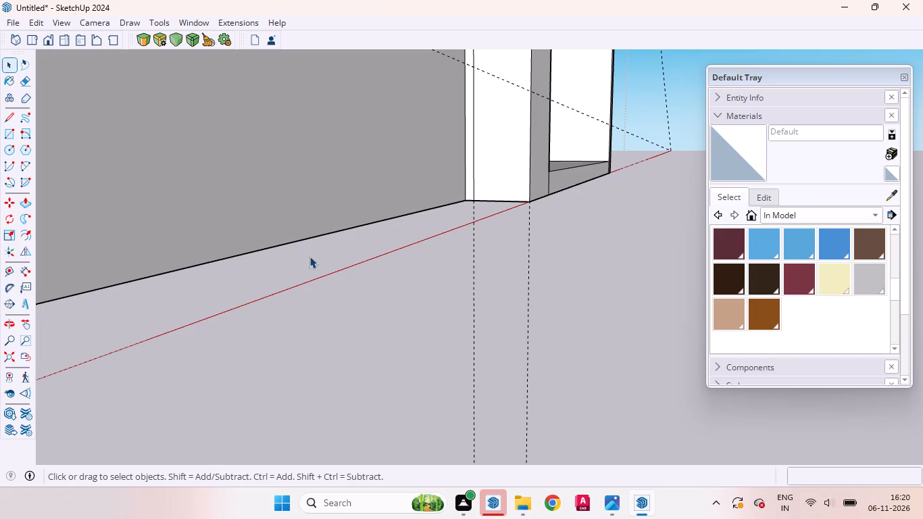
key("ctrl+z")
key("ctrl+z")
key("ctrl+z")
scroll(462, 362, "down", 20)
scroll(462, 362, "down", 1)
middle_click_drag(525, 379, 314, 439)
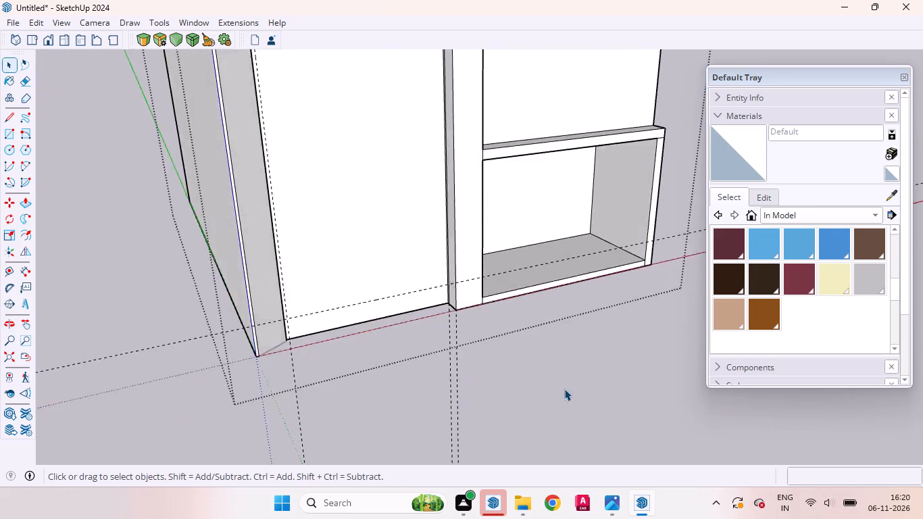
scroll(564, 389, "down", 10)
scroll(456, 220, "up", 4)
middle_click_drag(464, 284, 351, 246)
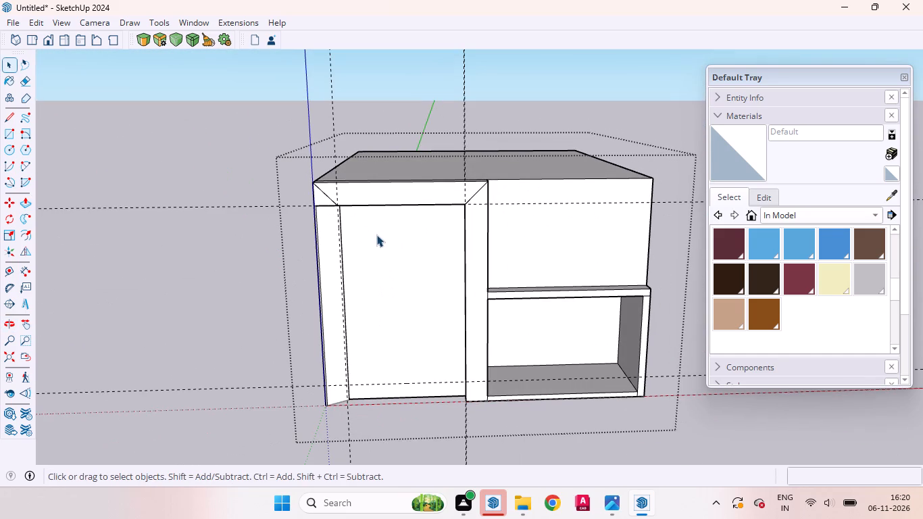
key("ctrl+z")
key("ctrl+z")
scroll(479, 226, "down", 2)
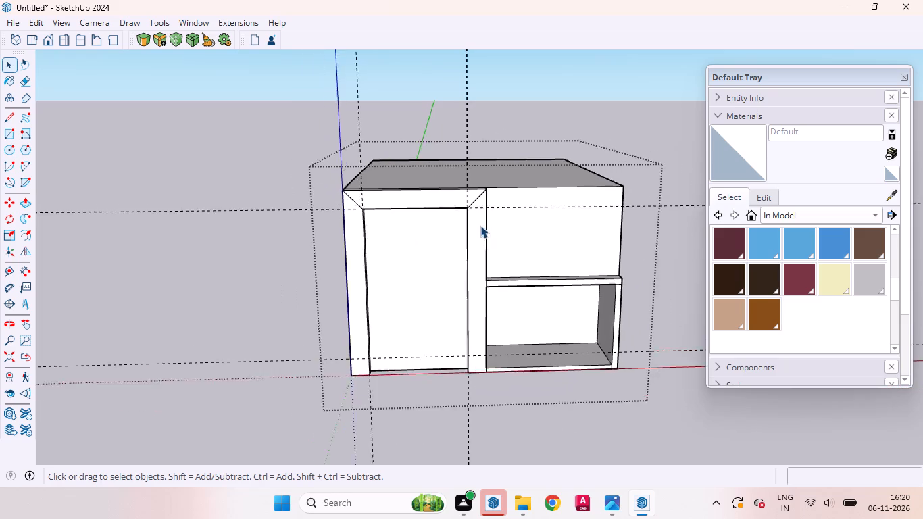
scroll(480, 226, "down", 1)
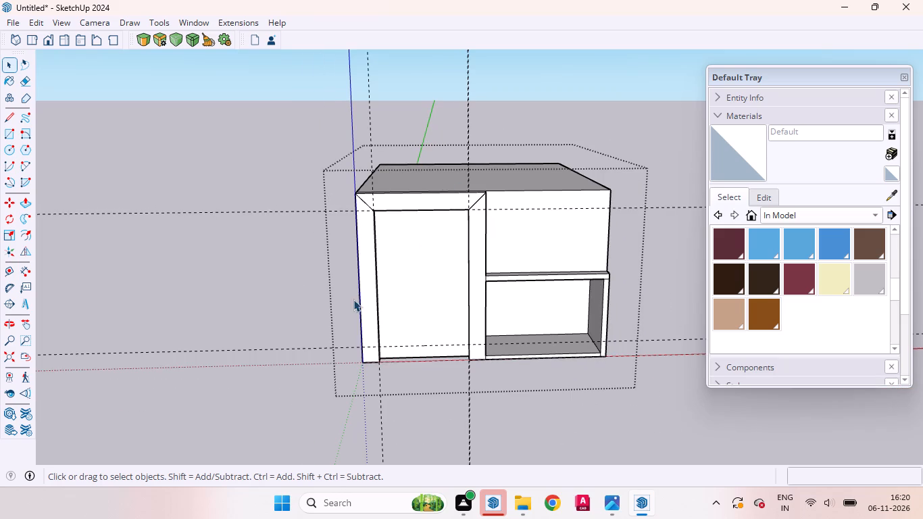
Examine the front frame's top band, inner post and outer post from the front and from below.
scroll(357, 295, "up", 5)
middle_click_drag(425, 276, 364, 222)
scroll(436, 132, "up", 5)
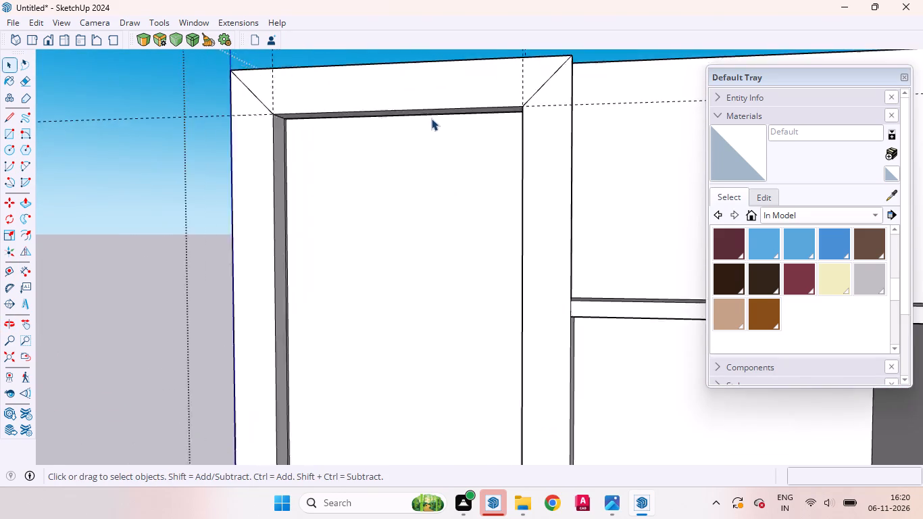
scroll(431, 118, "up", 4)
left_click(420, 68)
scroll(565, 163, "down", 5)
left_click(600, 146)
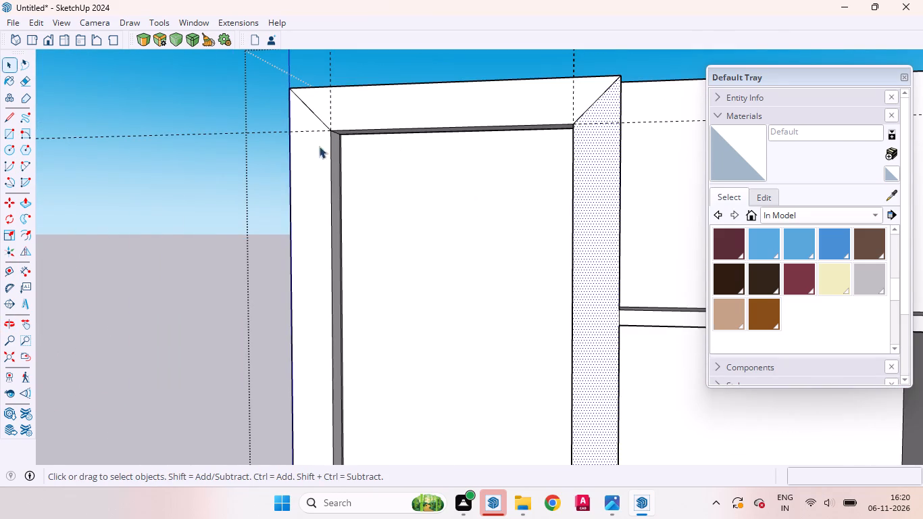
left_click(307, 147)
middle_click_drag(349, 179, 292, 109)
scroll(312, 109, "up", 1)
scroll(448, 155, "down", 4)
scroll(503, 137, "up", 4)
scroll(483, 132, "down", 4)
scroll(487, 224, "down", 3)
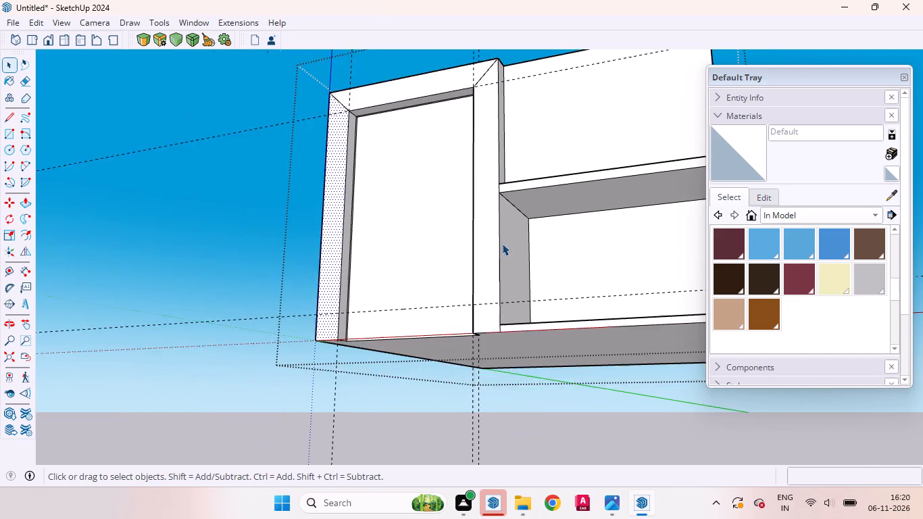
scroll(502, 243, "down", 1)
Unhide the last hidden object, the slab, and leave the building group's editing mode.
left_click(33, 20)
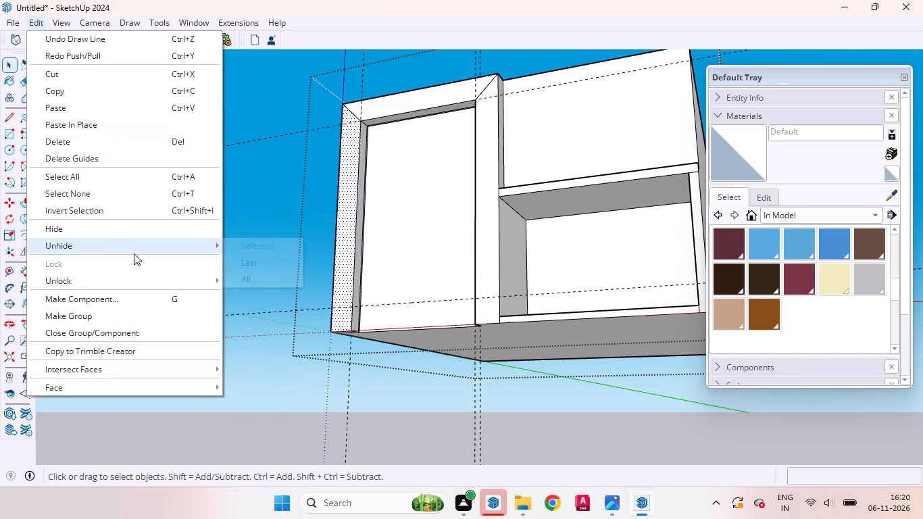
left_click(248, 258)
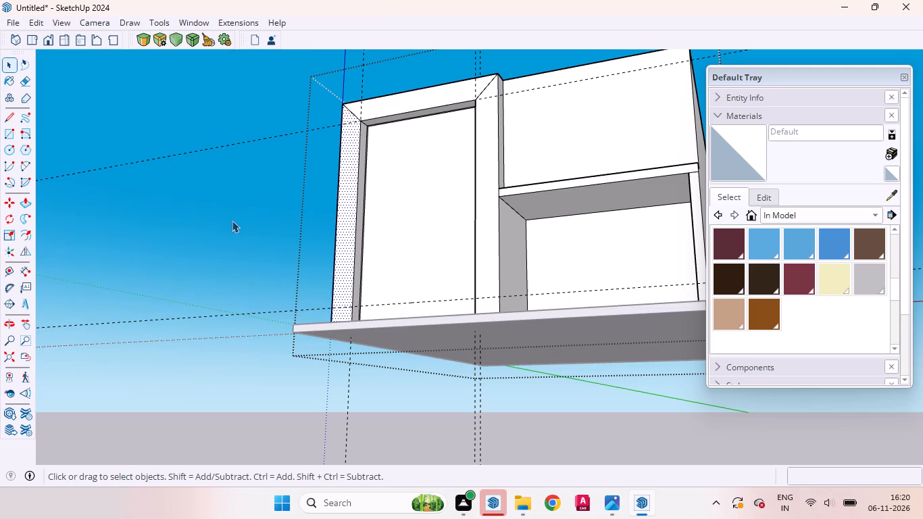
left_click(232, 222)
Reopen the building group above the slab for editing.
middle_click_drag(360, 222, 420, 324)
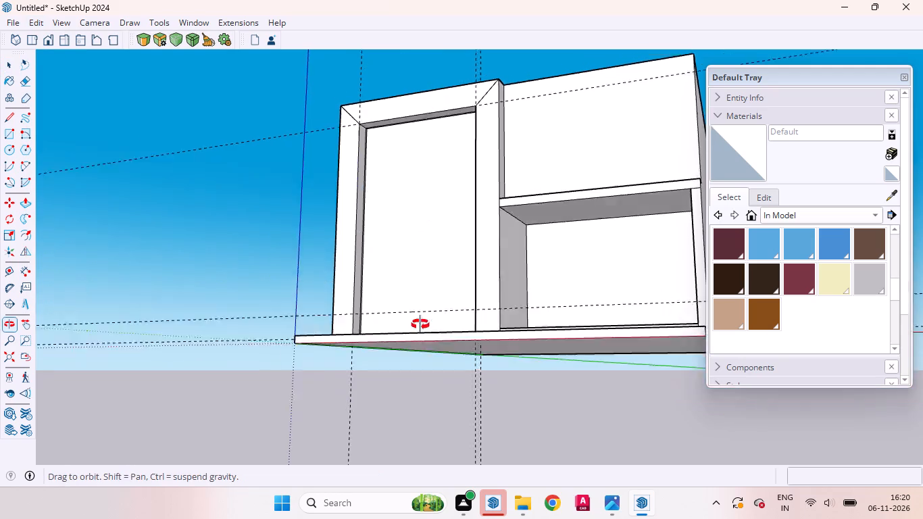
middle_click_drag(420, 324, 432, 343)
scroll(305, 238, "down", 5)
left_click(402, 234)
double_click(375, 234)
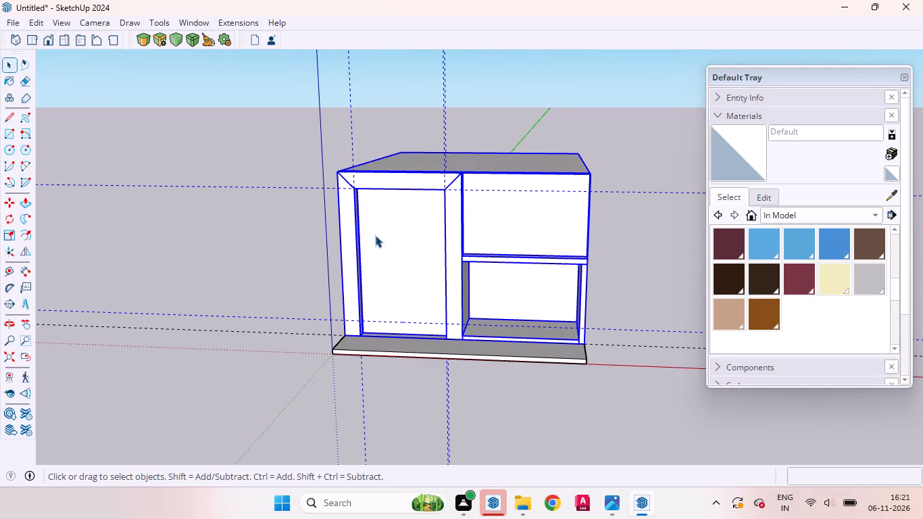
Push the upper front wall face beside the frame, above the lower opening, 12" further inward.
left_click(411, 268)
left_click(499, 302)
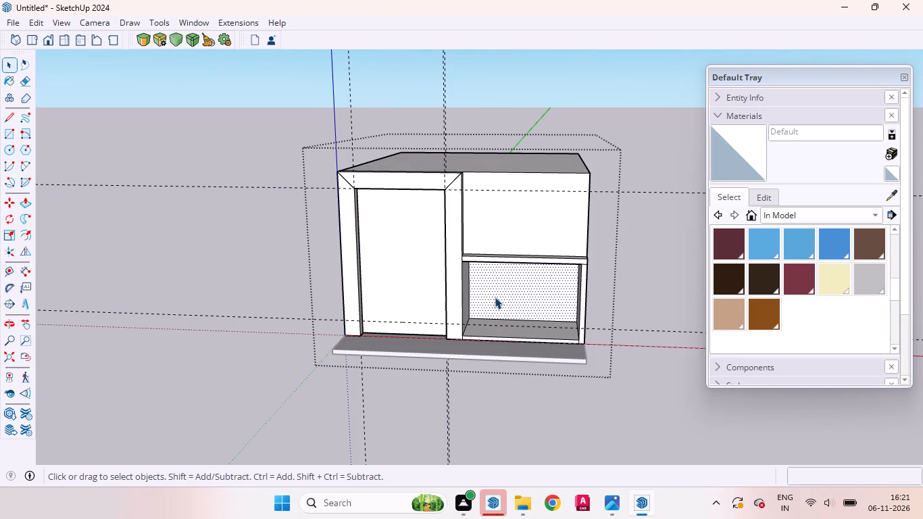
scroll(514, 191, "up", 4)
left_click(511, 243)
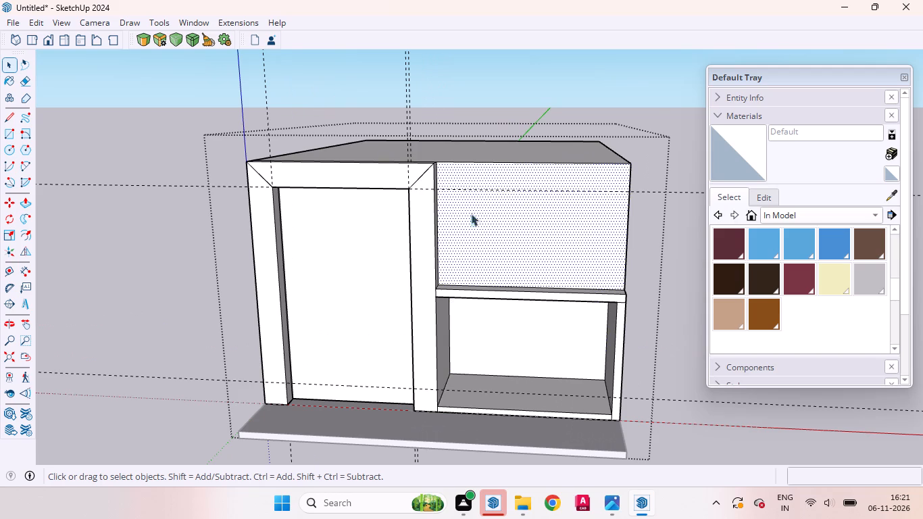
middle_click_drag(471, 218, 503, 387)
left_click(496, 262)
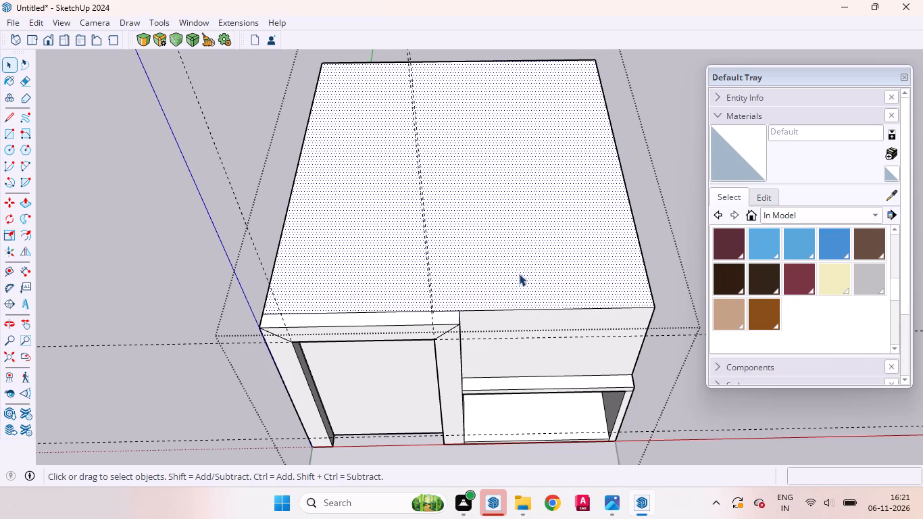
middle_click_drag(538, 358, 369, 285)
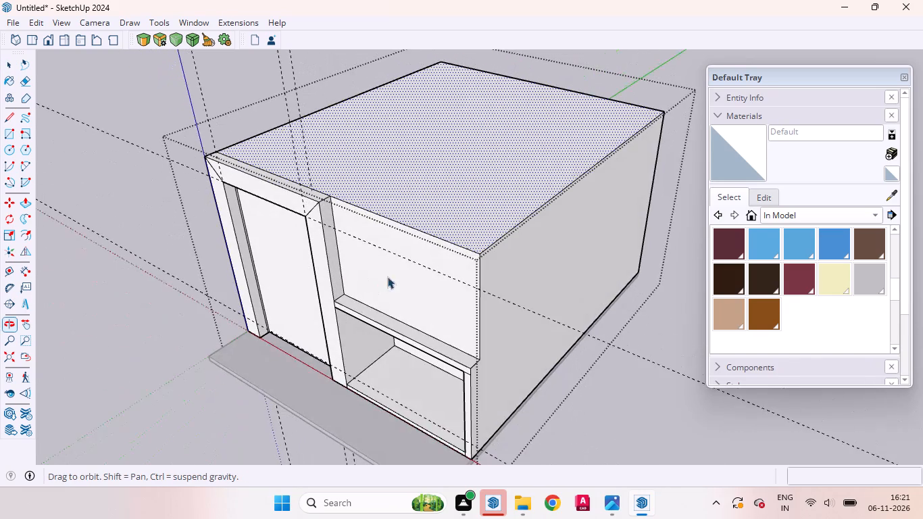
left_click(432, 279)
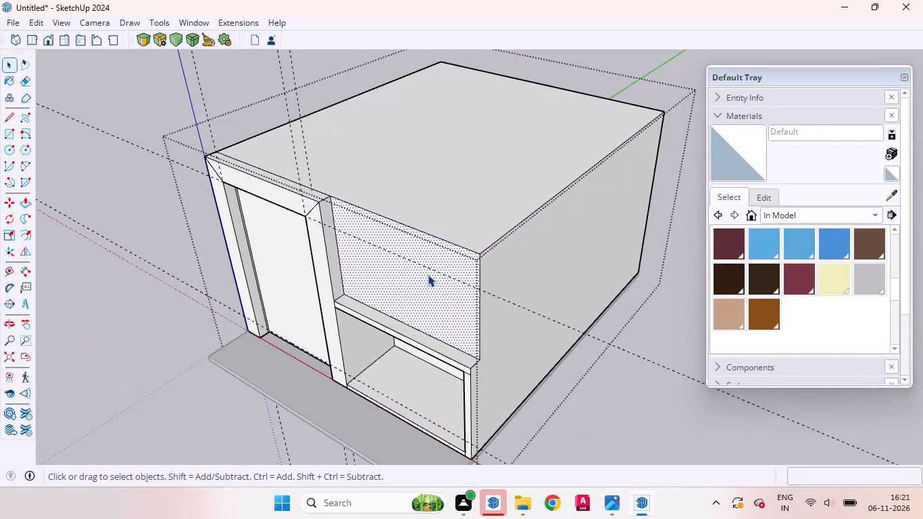
key("p")
left_click(424, 277)
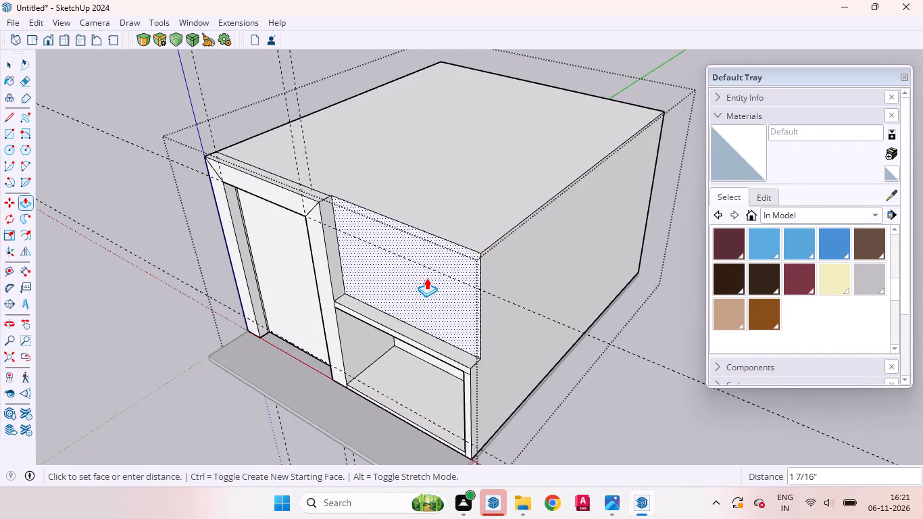
key("1")
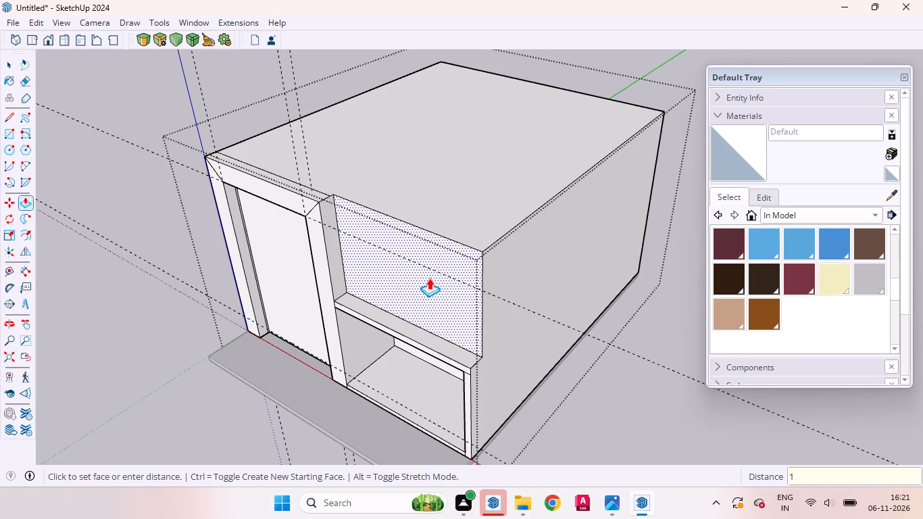
key("2")
key("Return")
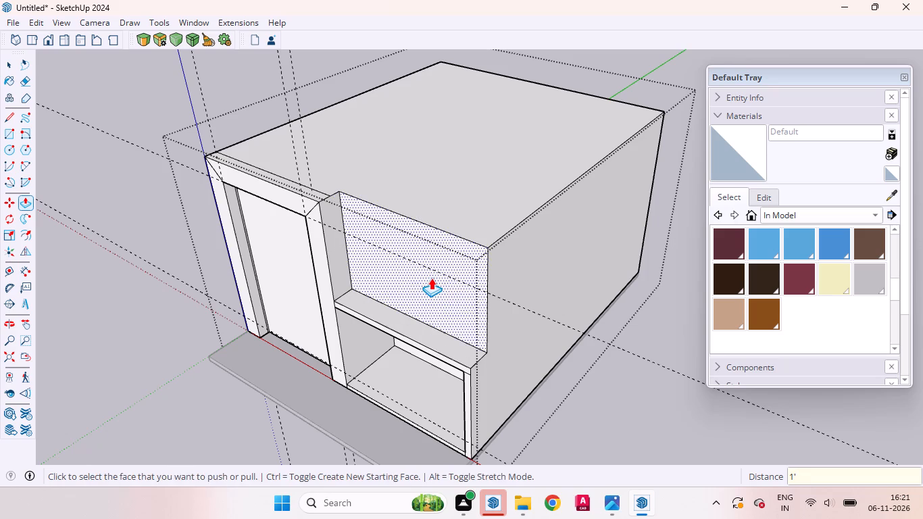
Draw a 15' line across the roof behind the front frame, continuing the recessed upper wall's top edge to the building's outer side.
key("space")
left_click(431, 191)
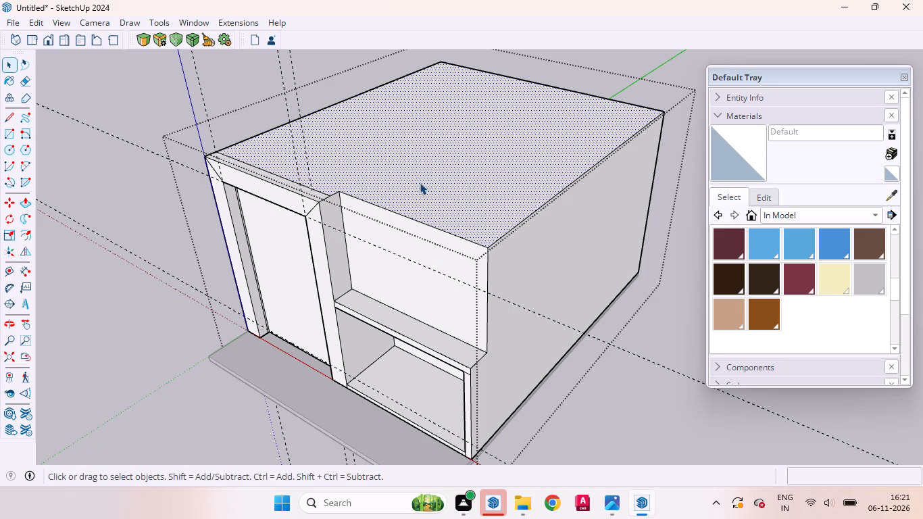
key("l")
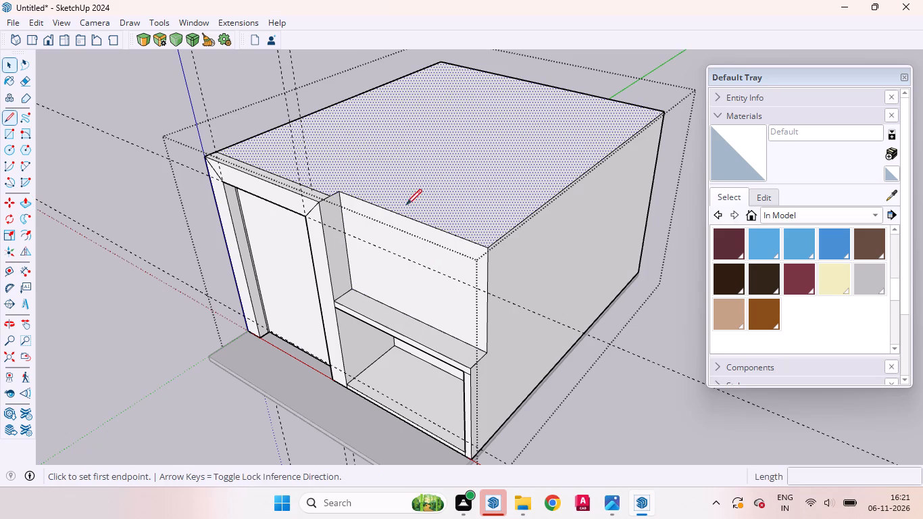
scroll(365, 198, "up", 5)
middle_click_drag(362, 234, 554, 295)
scroll(553, 266, "down", 4)
scroll(530, 275, "up", 4)
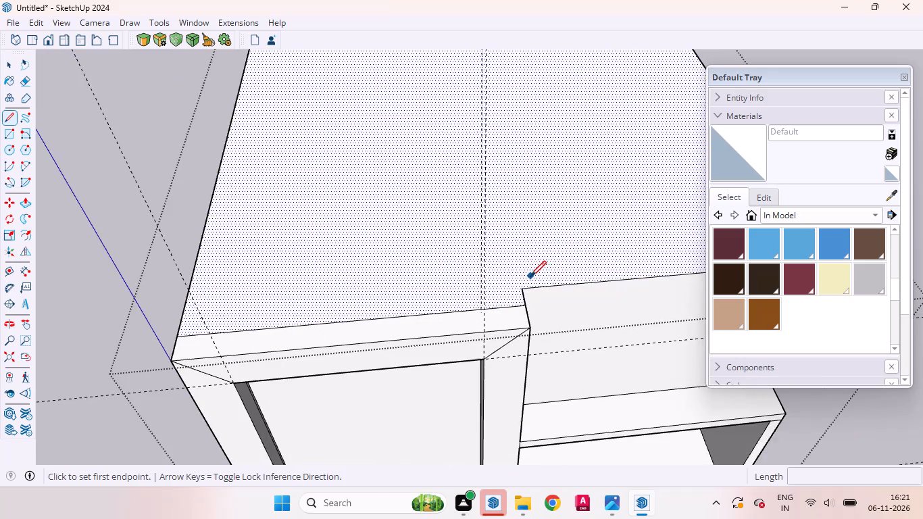
left_click(519, 289)
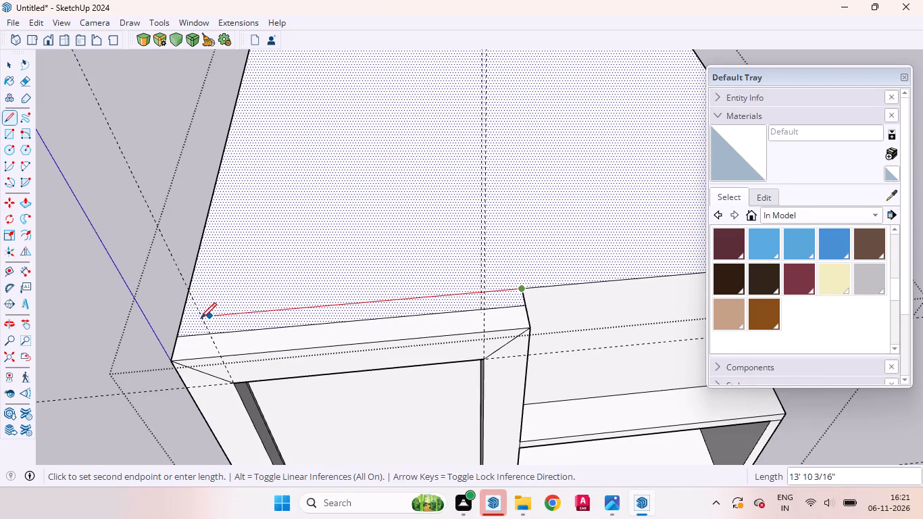
left_click(186, 318)
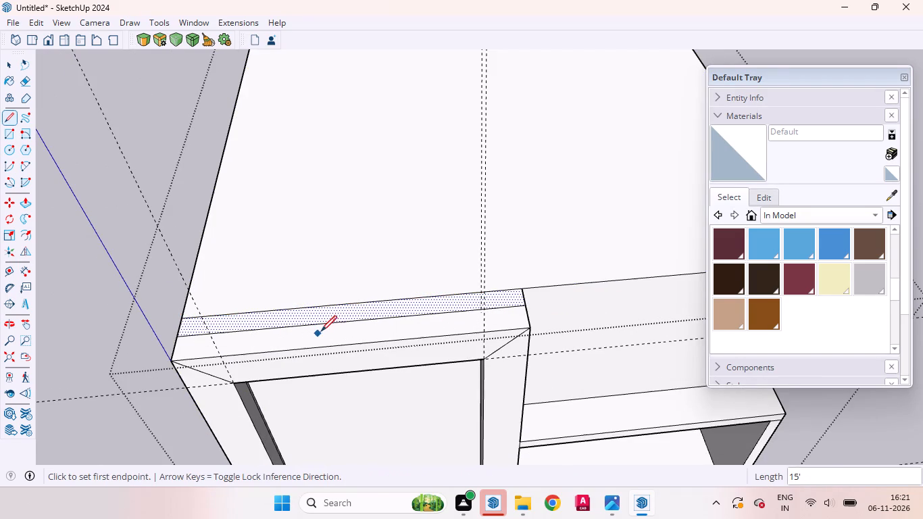
Erase the former roof line in front of it, between the new line and the frame's top band.
key("space")
left_click(330, 321)
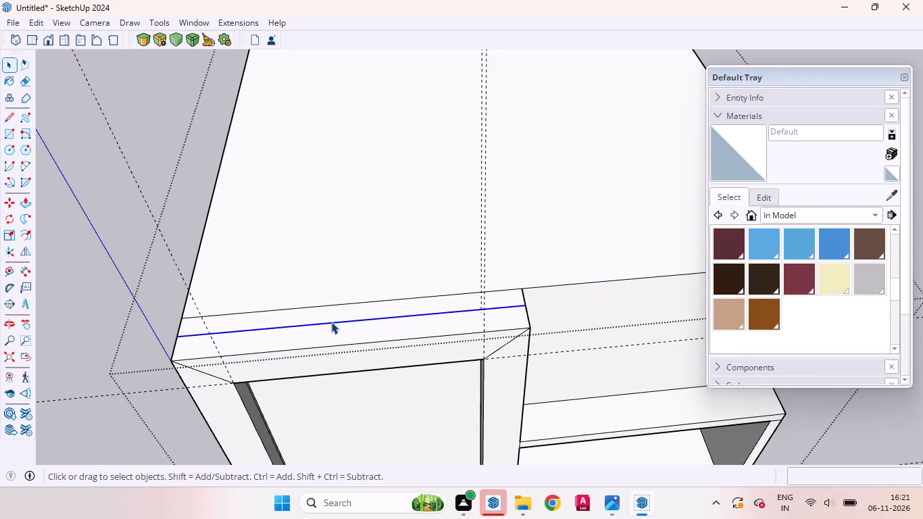
right_click(331, 322)
left_click(368, 109)
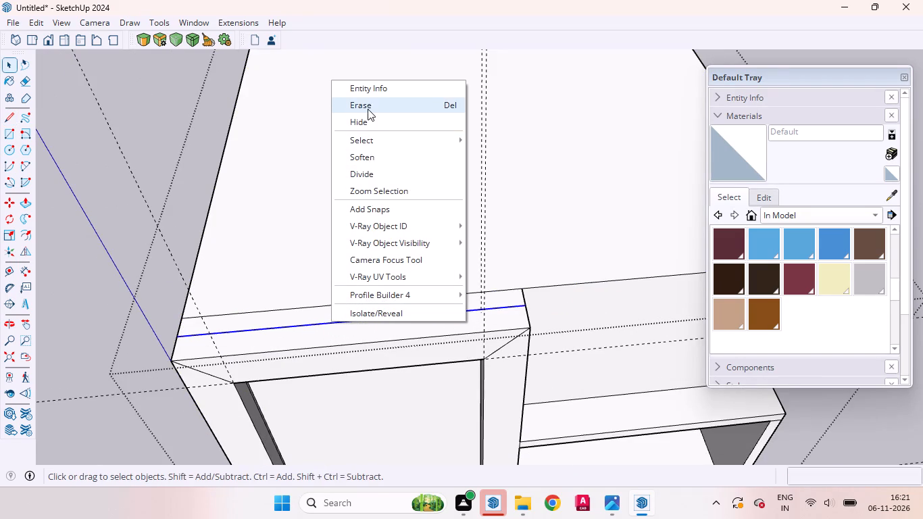
Pull the main roof face behind the front frame up 5'.
left_click(357, 193)
scroll(307, 267, "down", 7)
middle_click_drag(416, 311, 269, 199)
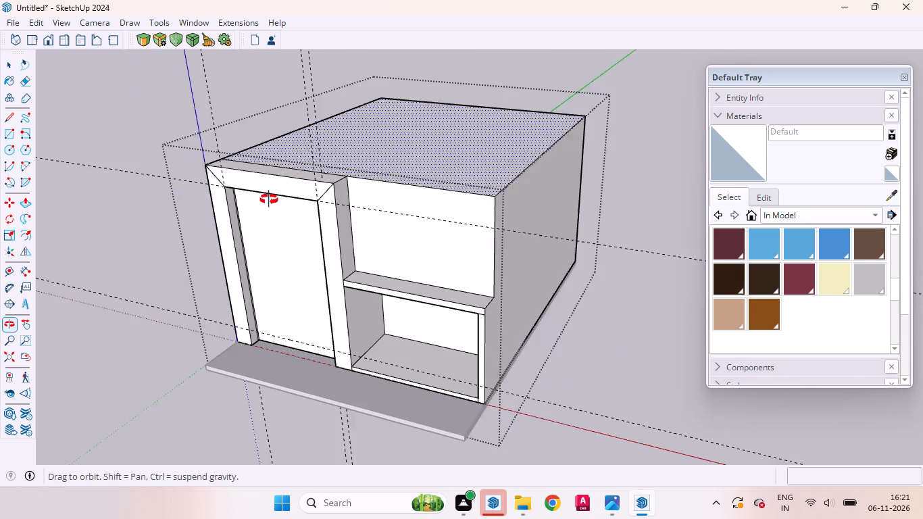
middle_click_drag(269, 199, 265, 197)
middle_click_drag(455, 220, 339, 267)
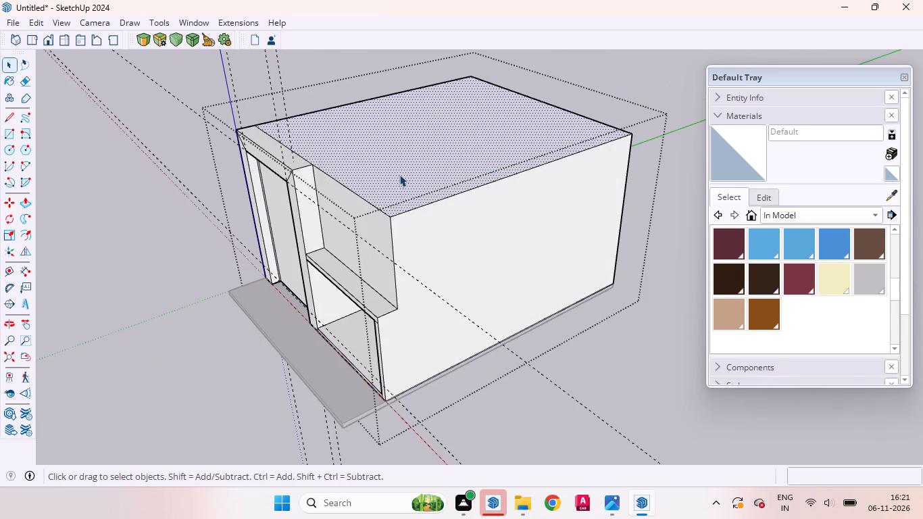
key("p")
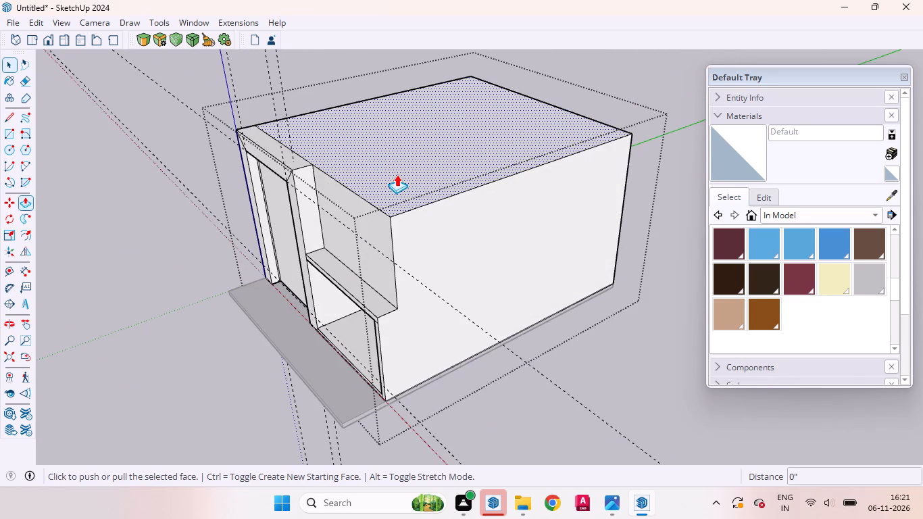
left_click_drag(397, 174, 396, 156)
type("5'")
key("Return")
key("space")
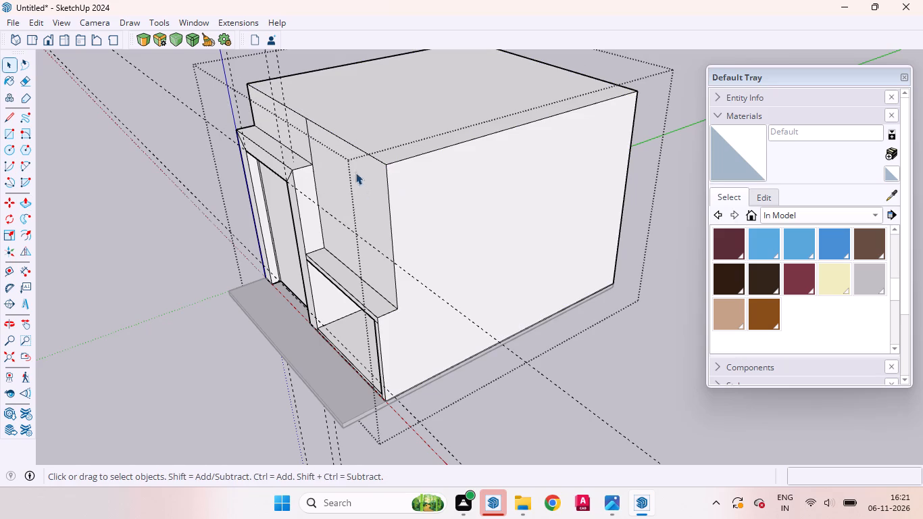
Erase the vertical edge dividing the raised front wall at the frame's inner corner.
left_click(308, 134)
right_click(308, 134)
left_click(330, 161)
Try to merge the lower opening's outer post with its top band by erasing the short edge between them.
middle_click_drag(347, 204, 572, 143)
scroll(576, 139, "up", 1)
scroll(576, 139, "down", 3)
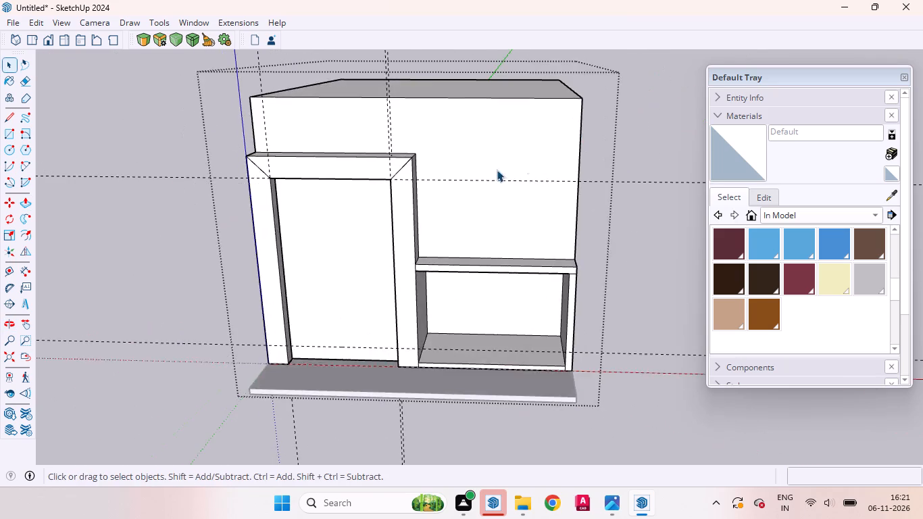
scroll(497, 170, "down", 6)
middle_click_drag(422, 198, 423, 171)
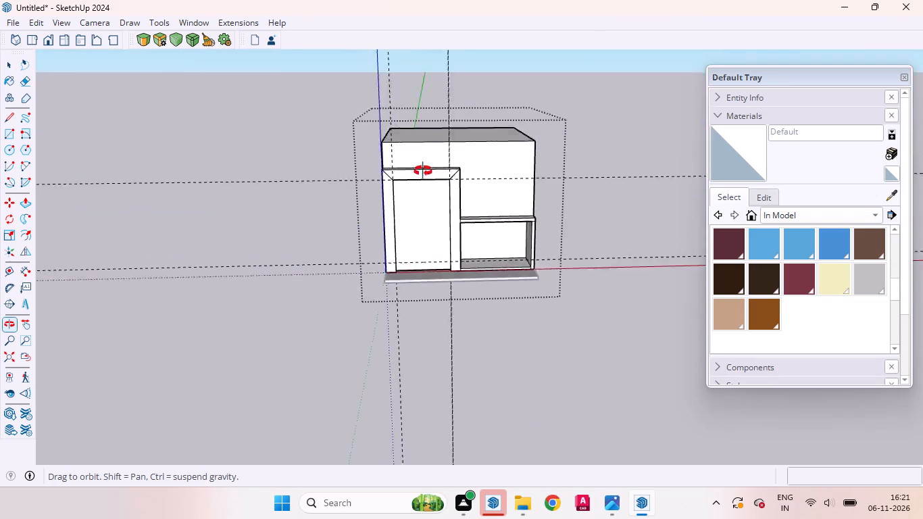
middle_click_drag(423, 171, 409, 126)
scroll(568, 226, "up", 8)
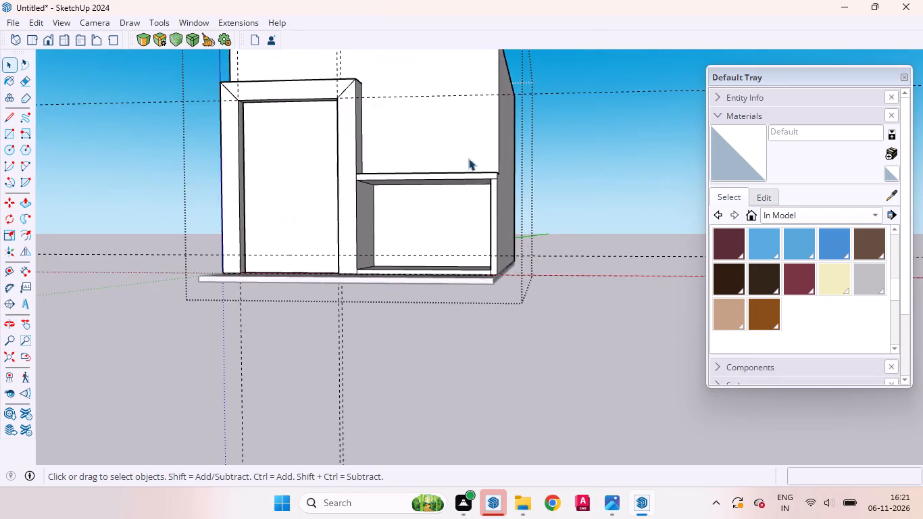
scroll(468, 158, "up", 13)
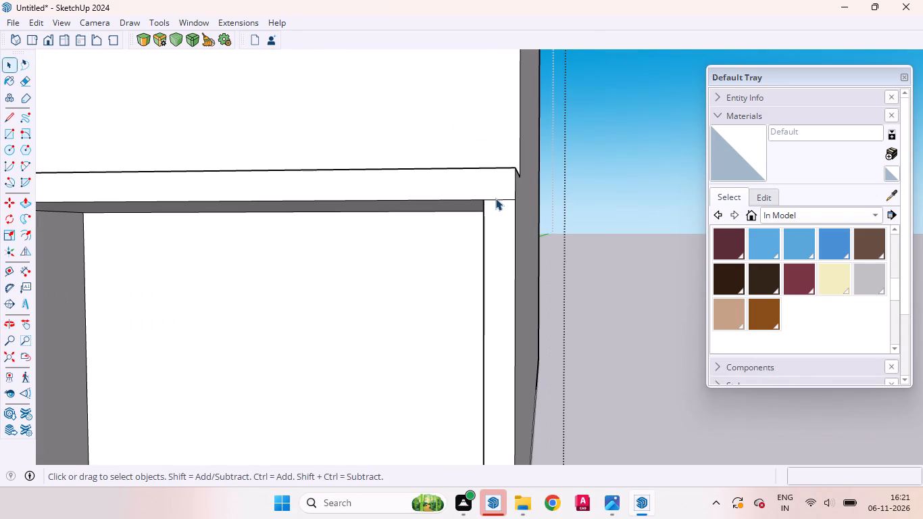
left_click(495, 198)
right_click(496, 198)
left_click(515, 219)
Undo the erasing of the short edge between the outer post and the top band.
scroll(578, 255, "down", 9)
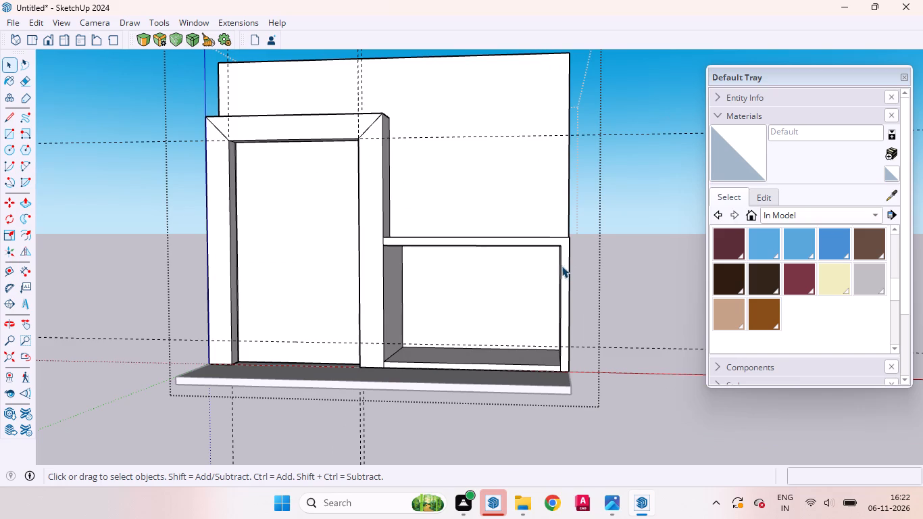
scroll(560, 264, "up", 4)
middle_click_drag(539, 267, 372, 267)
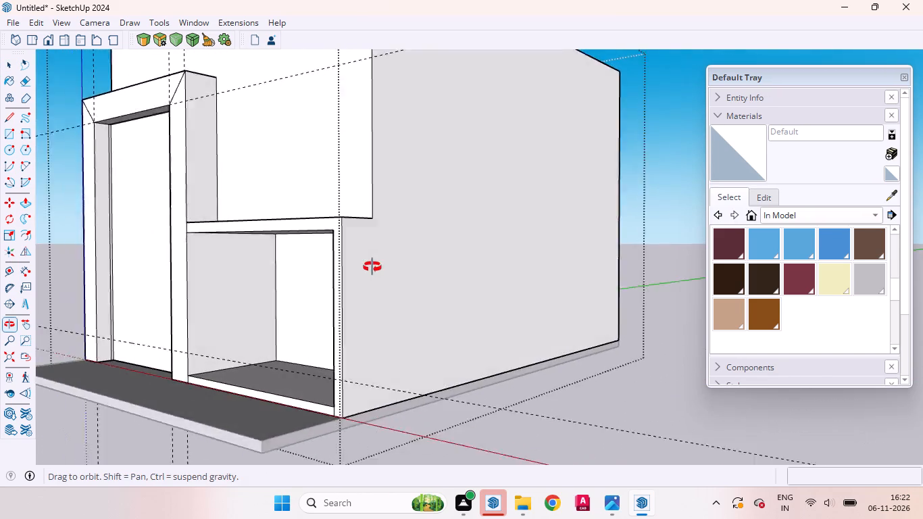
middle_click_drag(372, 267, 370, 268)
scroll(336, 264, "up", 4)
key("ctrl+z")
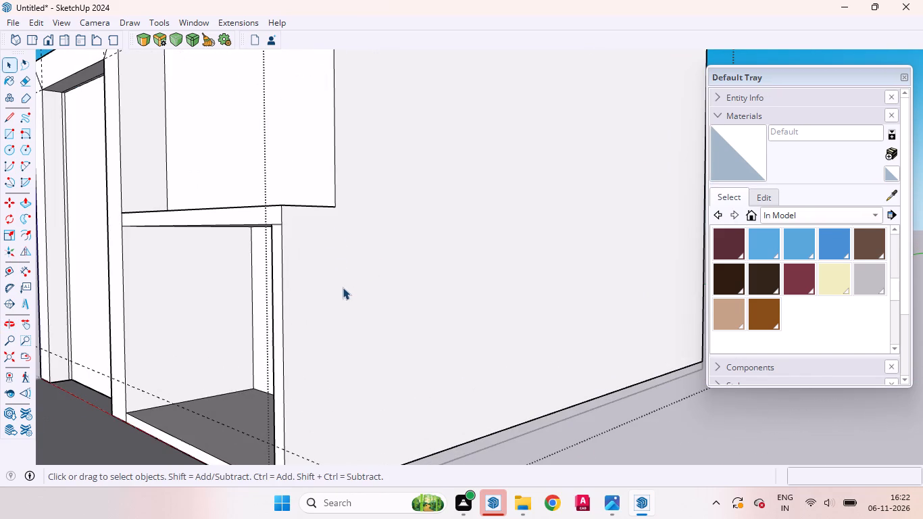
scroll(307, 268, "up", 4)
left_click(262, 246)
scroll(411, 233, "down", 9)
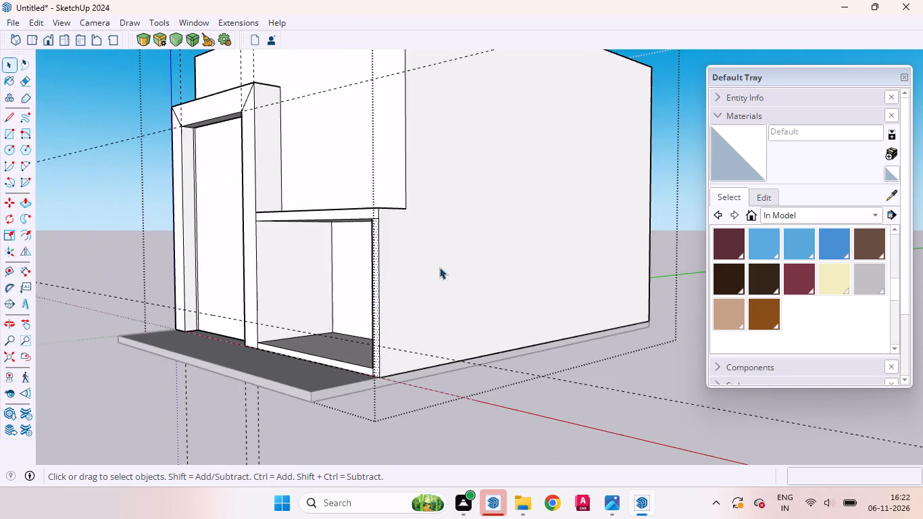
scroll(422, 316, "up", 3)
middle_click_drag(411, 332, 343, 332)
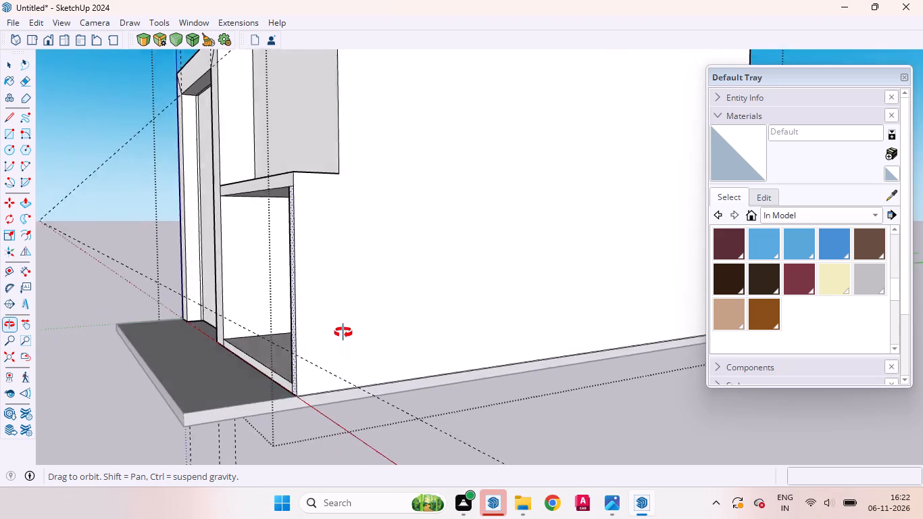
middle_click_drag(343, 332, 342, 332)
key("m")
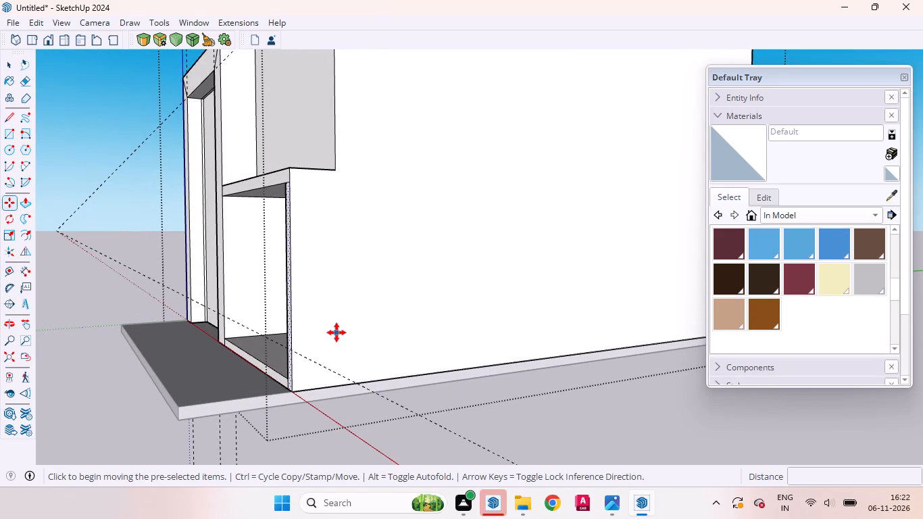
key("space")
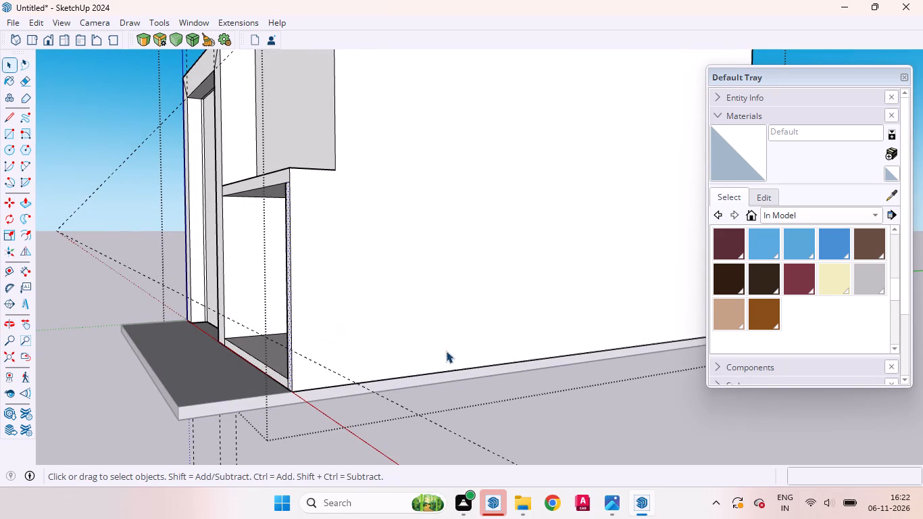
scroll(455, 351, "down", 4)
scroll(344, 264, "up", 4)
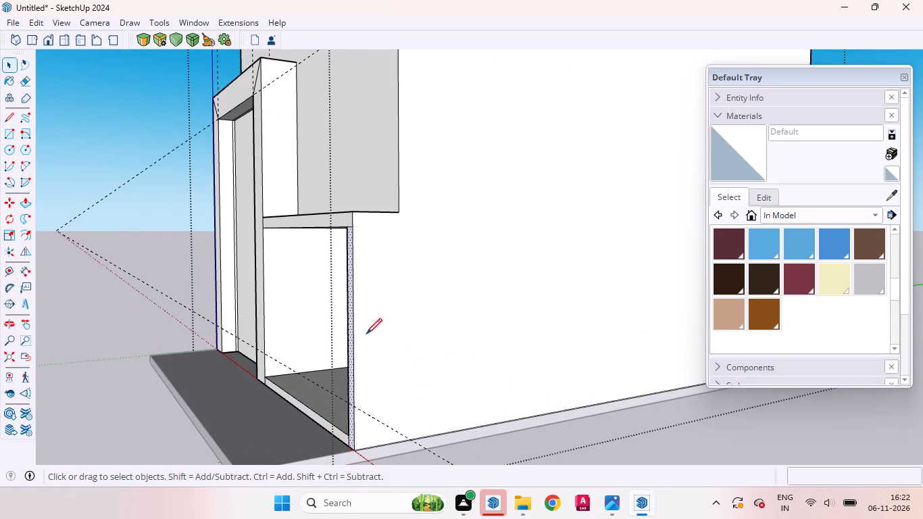
Extend the lower opening's sill under the outer post: draw its top edge across the post and erase the short vertical edge below.
key("l")
scroll(366, 417, "up", 8)
left_click(328, 434)
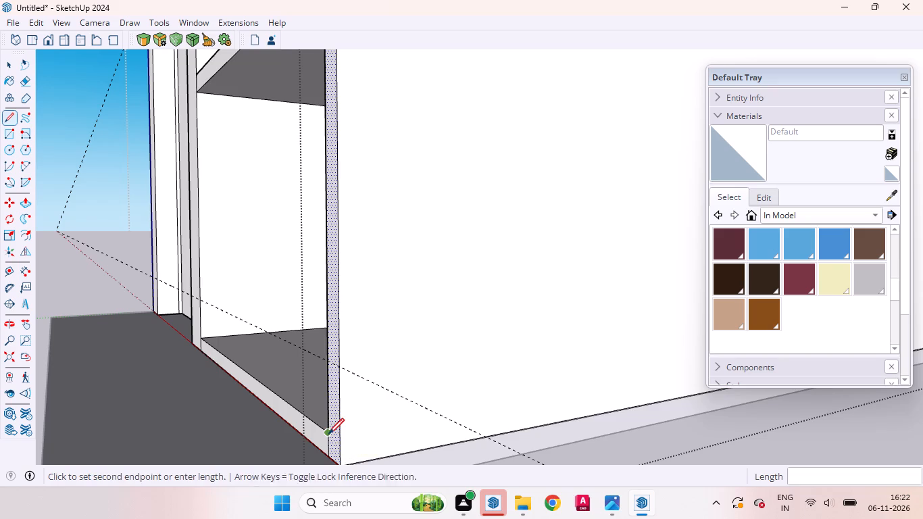
left_click(341, 441)
key("space")
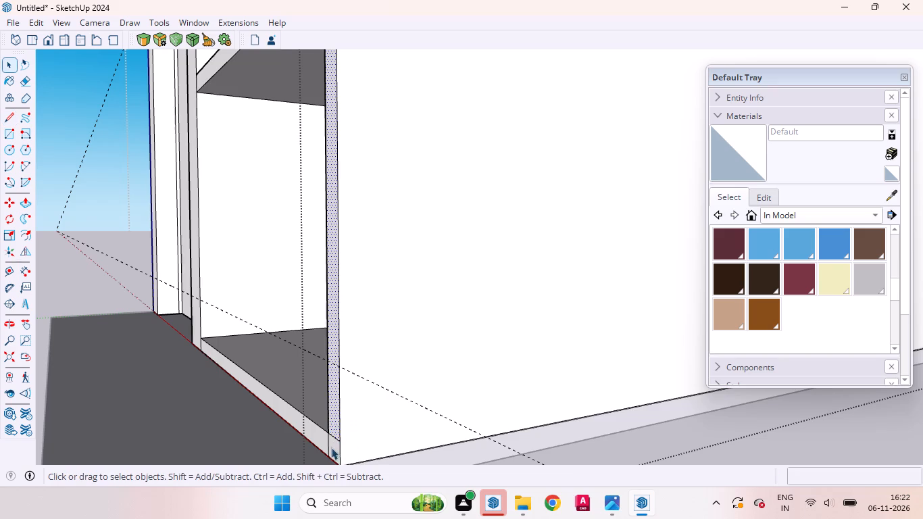
left_click(328, 445)
right_click(328, 443)
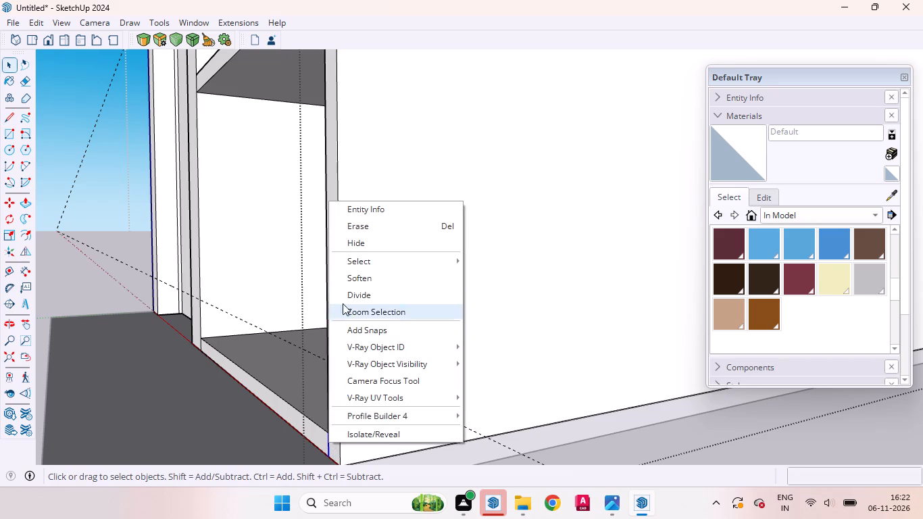
left_click(355, 226)
Push the front face of the lower opening's outer post 6" inward.
left_click(332, 362)
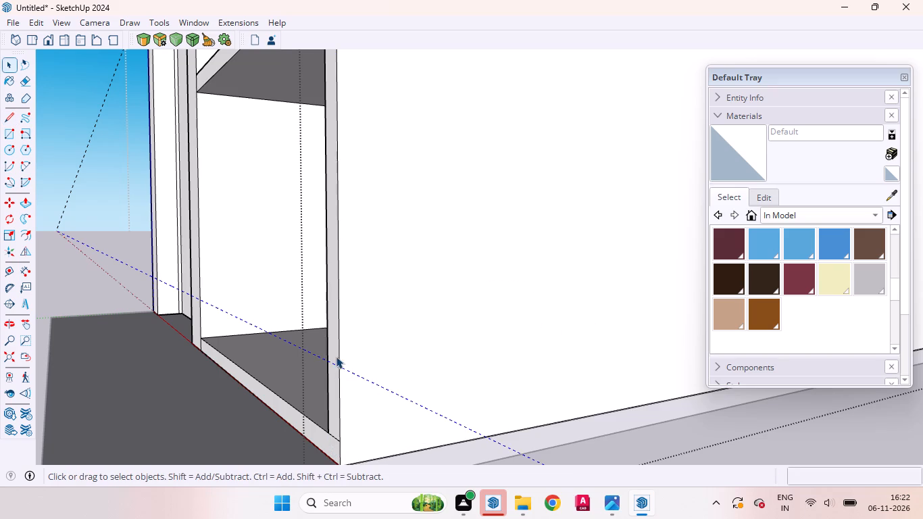
left_click(330, 316)
key("p")
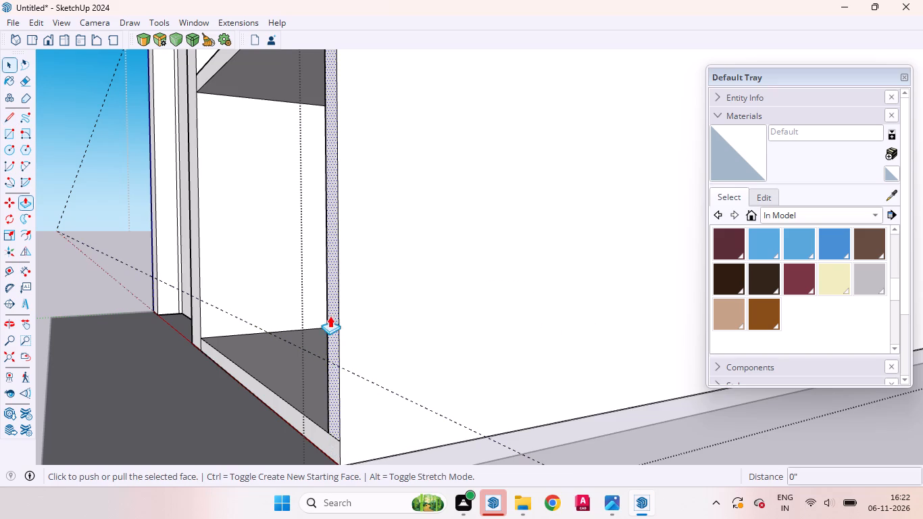
scroll(397, 342, "down", 3)
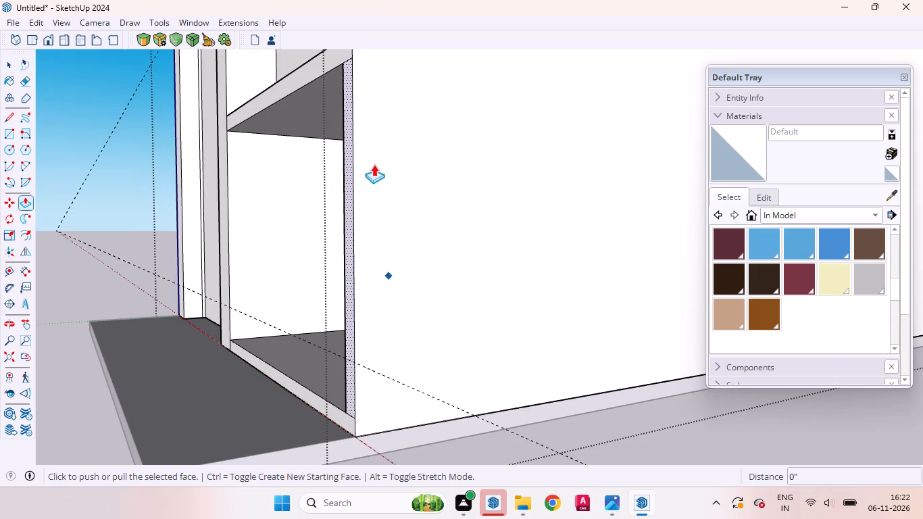
scroll(353, 95, "up", 1)
scroll(353, 95, "down", 1)
scroll(353, 95, "up", 3)
left_click_drag(345, 126, 355, 132)
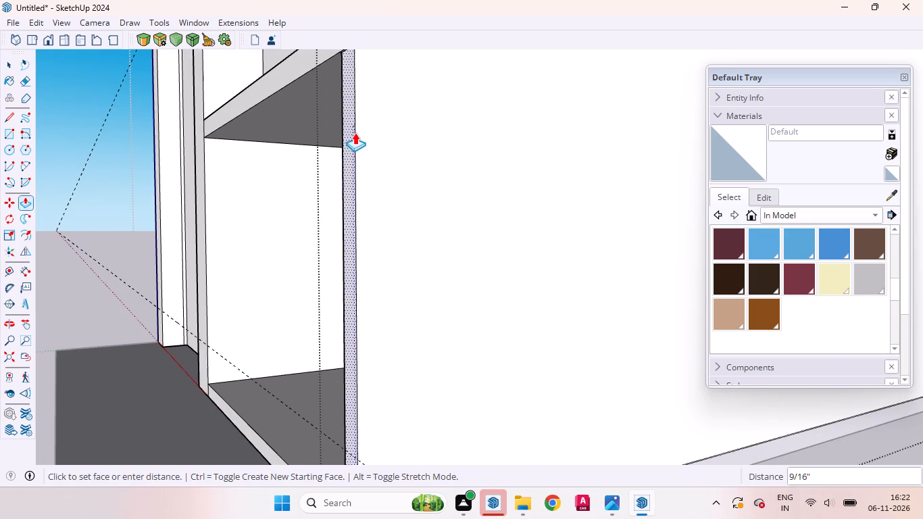
left_click_drag(355, 132, 376, 153)
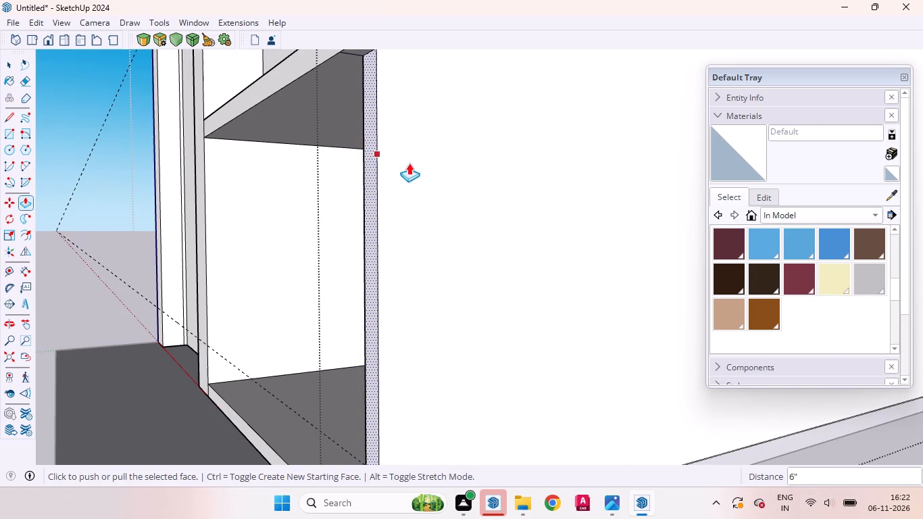
key("space")
Leave the building group's editing mode.
scroll(430, 217, "down", 11)
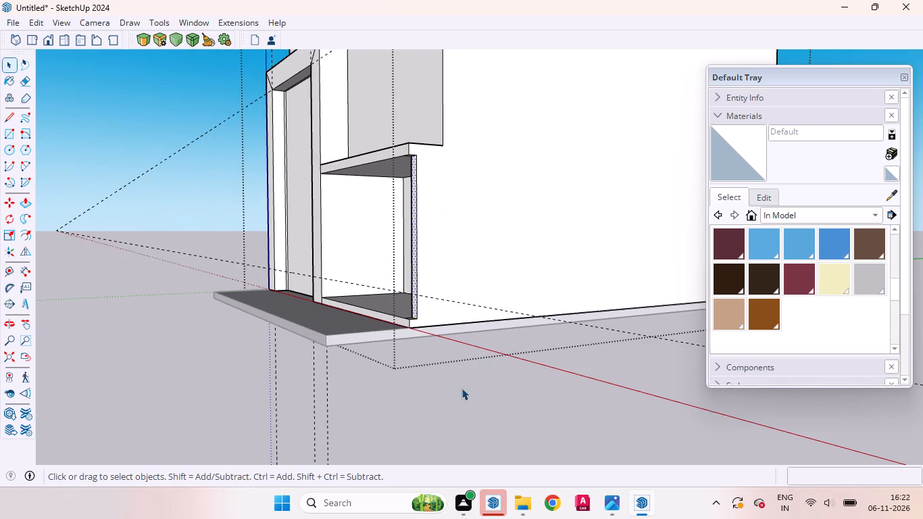
left_click(461, 390)
middle_click_drag(389, 188, 569, 180)
scroll(419, 261, "down", 5)
scroll(560, 162, "up", 9)
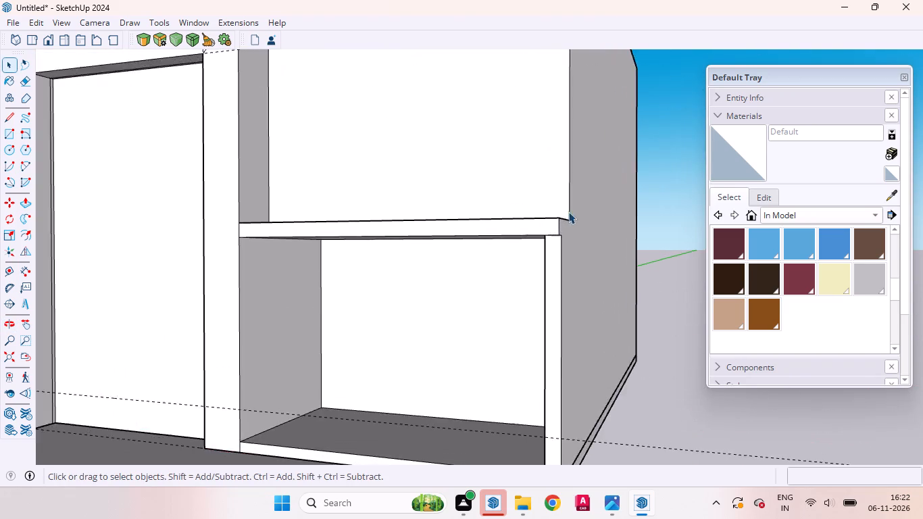
Inside the building group, erase the short edge across the top band's underside, beside the lower opening's outer post.
scroll(518, 226, "up", 1)
middle_click_drag(520, 226, 654, 119)
scroll(518, 231, "up", 3)
scroll(518, 235, "down", 1)
scroll(518, 236, "up", 11)
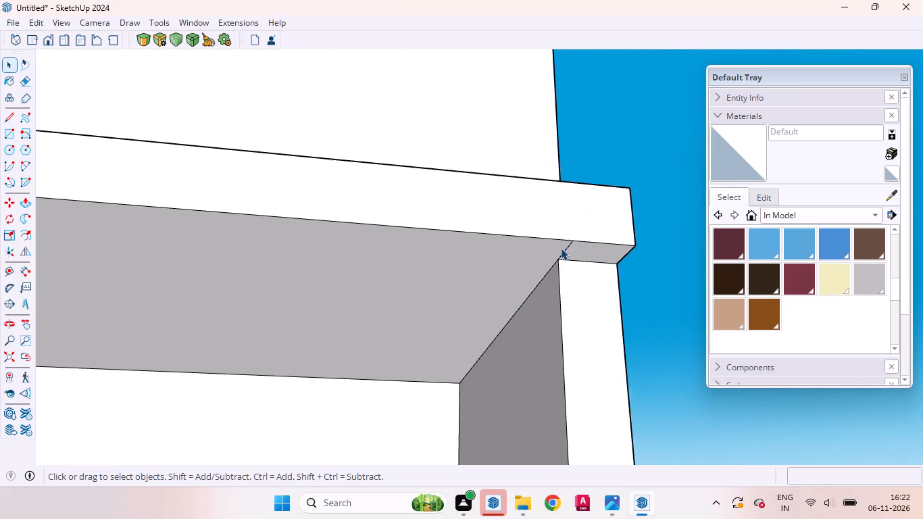
scroll(561, 248, "up", 3)
left_click(567, 253)
triple_click(568, 251)
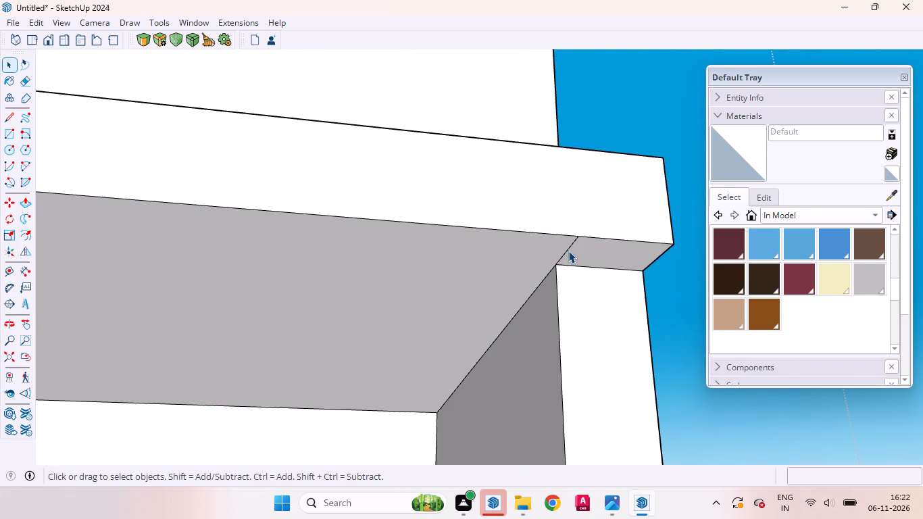
left_click(568, 247)
right_click(568, 247)
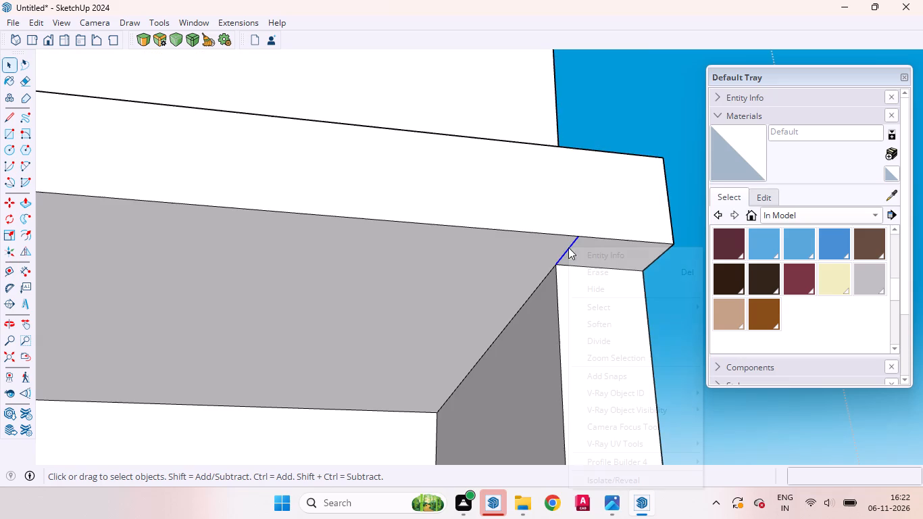
left_click(576, 266)
Draw a slanted line about 6' 8" from the upper wall's top corner above the frame, continuing about 24' 3" horizontally to the far edge.
scroll(524, 282, "down", 13)
scroll(539, 259, "up", 1)
scroll(540, 259, "down", 7)
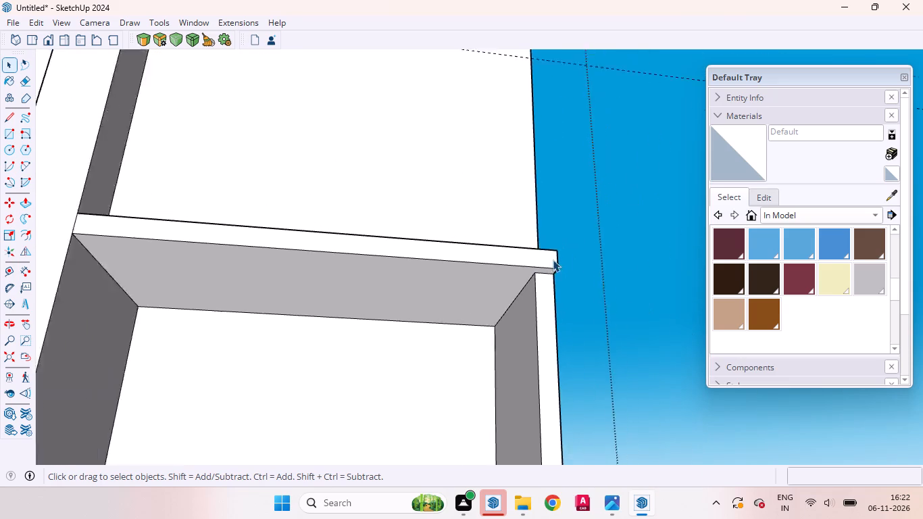
scroll(553, 259, "down", 2)
middle_click_drag(559, 300, 526, 345)
scroll(517, 329, "down", 5)
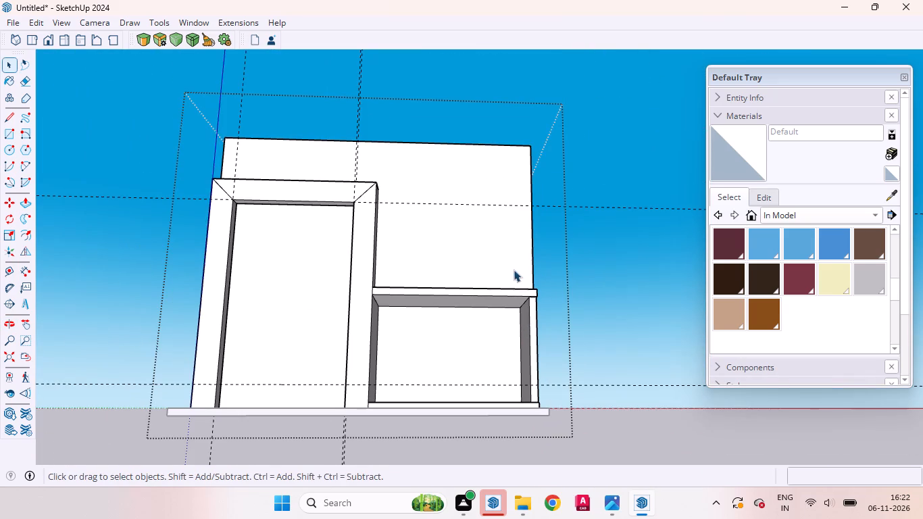
scroll(504, 251, "down", 3)
middle_click_drag(439, 226, 468, 336)
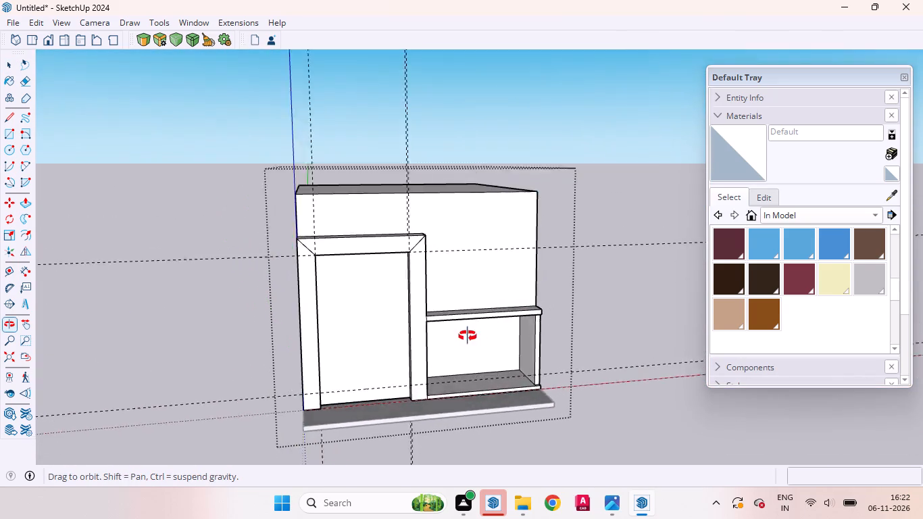
middle_click_drag(468, 336, 447, 369)
scroll(431, 339, "down", 9)
scroll(413, 311, "up", 7)
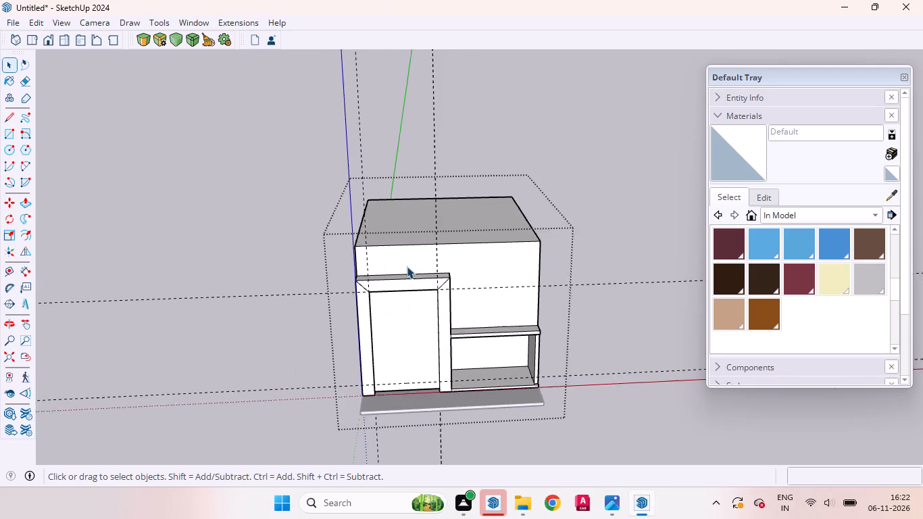
scroll(407, 266, "up", 1)
left_click(404, 262)
middle_click_drag(403, 275, 336, 220)
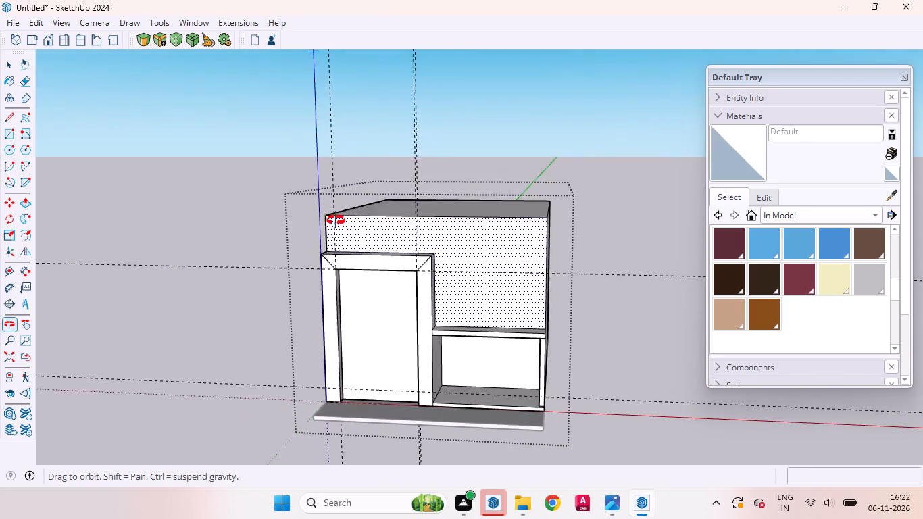
middle_click_drag(336, 220, 332, 215)
scroll(333, 216, "up", 11)
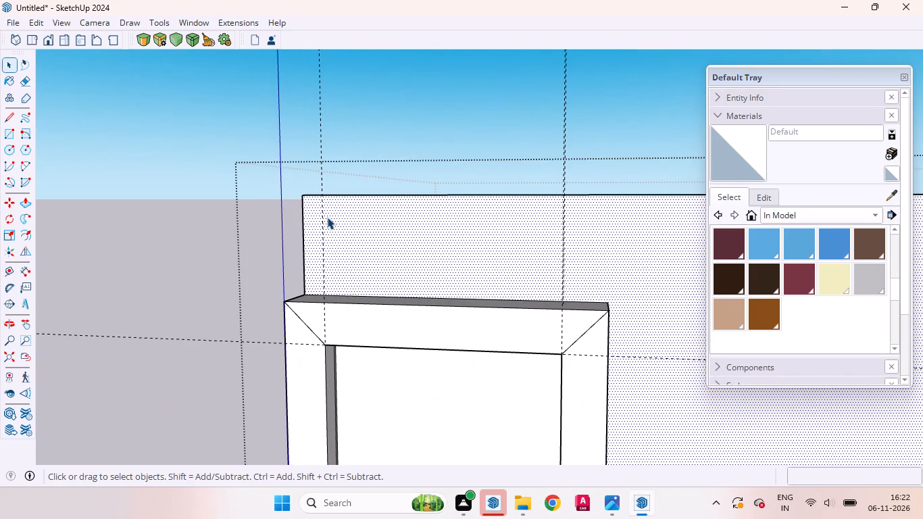
key("l")
left_click(302, 199)
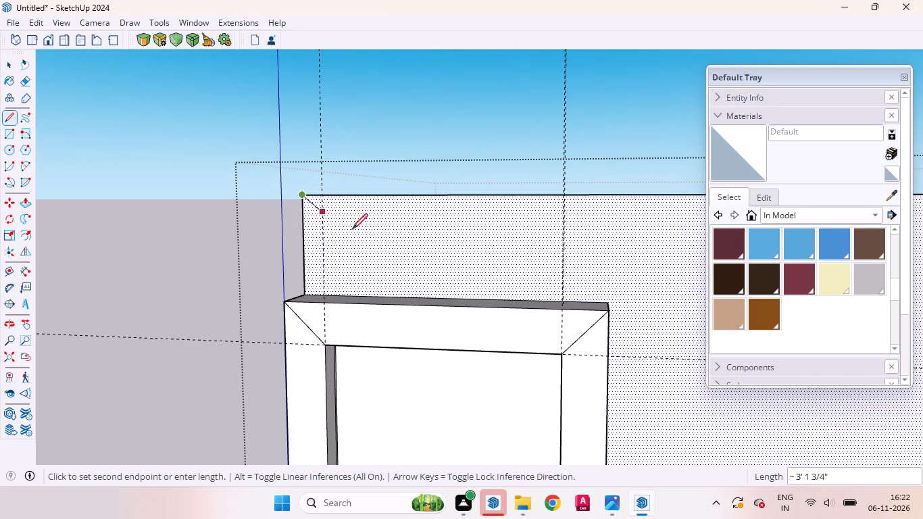
scroll(360, 239, "down", 4)
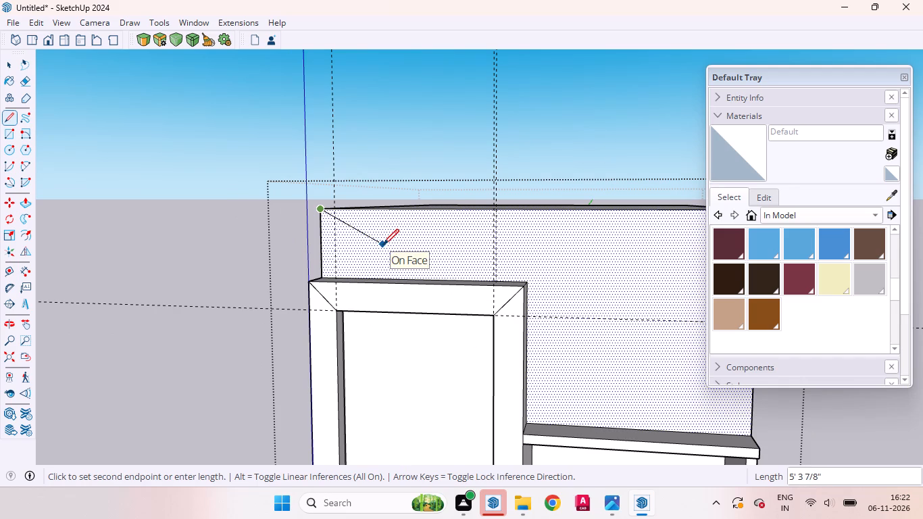
middle_click_drag(395, 245, 430, 234)
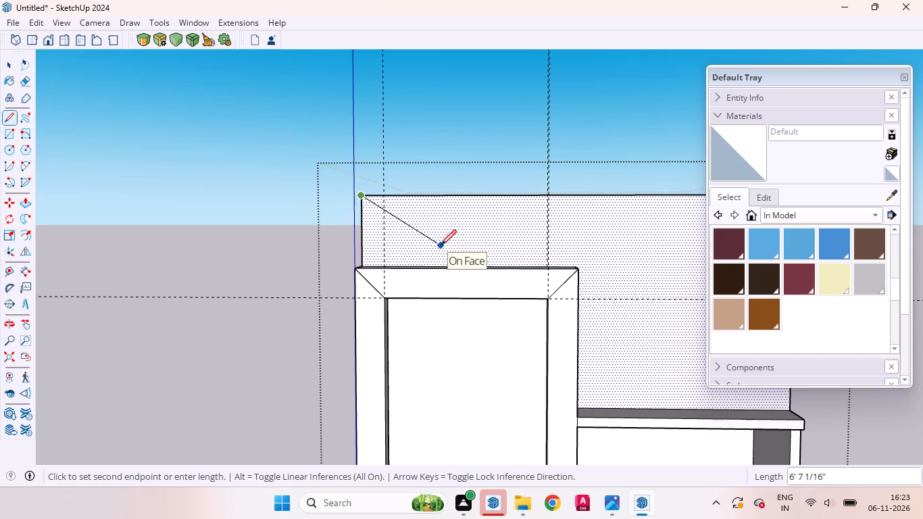
left_click(443, 245)
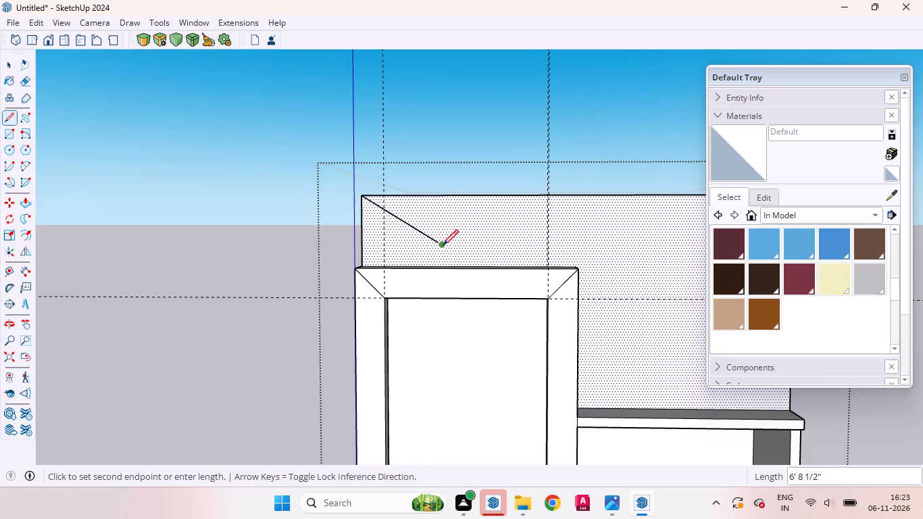
scroll(432, 245, "down", 8)
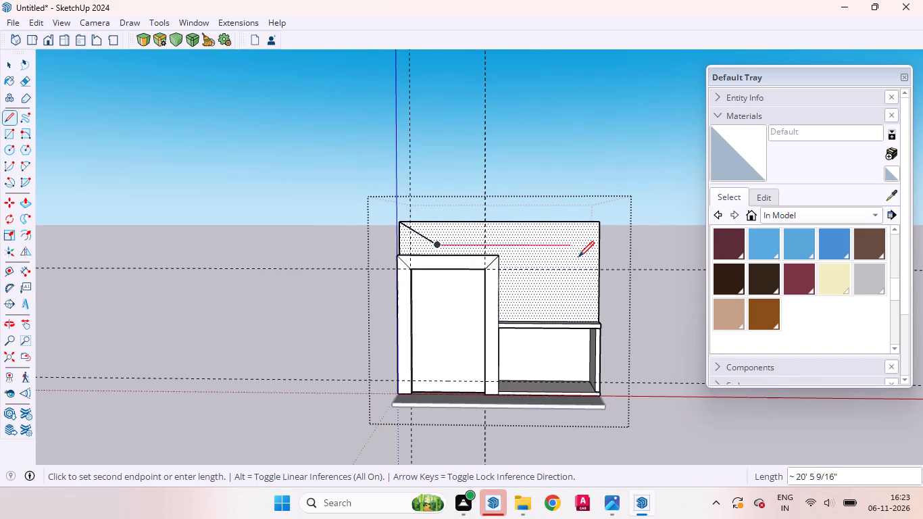
scroll(580, 257, "up", 5)
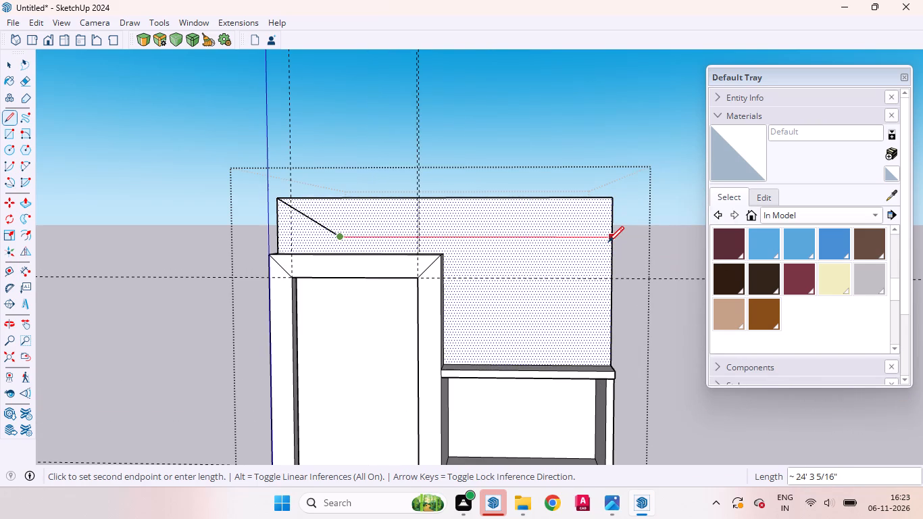
left_click(608, 241)
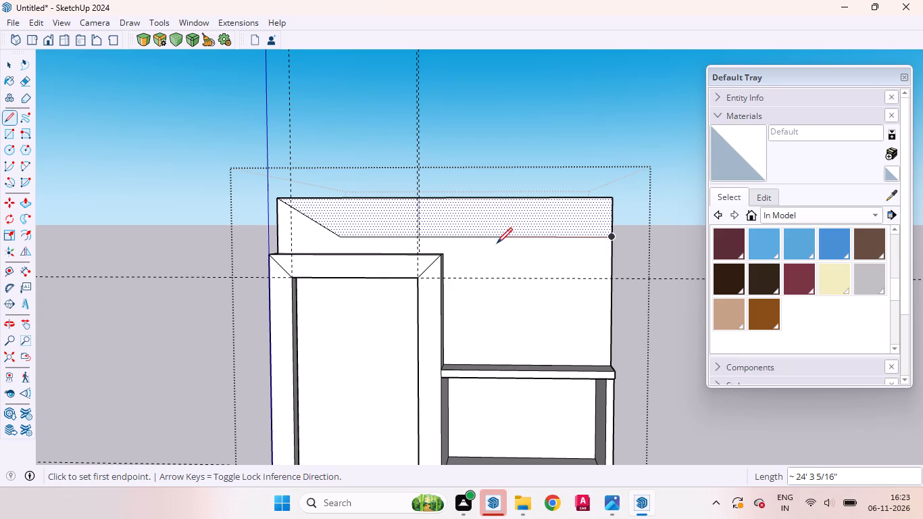
Draw a vertical line on the upper wall from the mitred frame's rear top corner up to the horizontal band line.
middle_click_drag(478, 231, 381, 299)
scroll(368, 299, "up", 1)
scroll(368, 299, "down", 1)
scroll(368, 299, "up", 5)
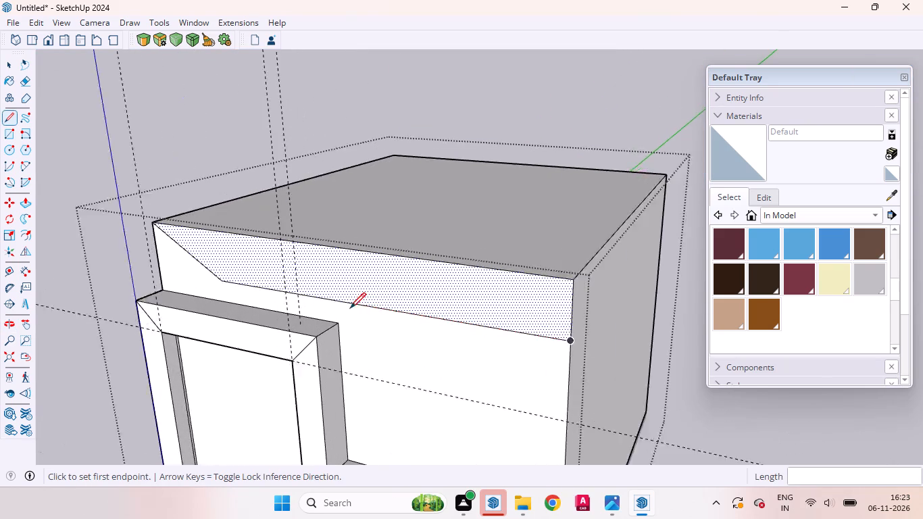
scroll(350, 308, "up", 9)
left_click(318, 347)
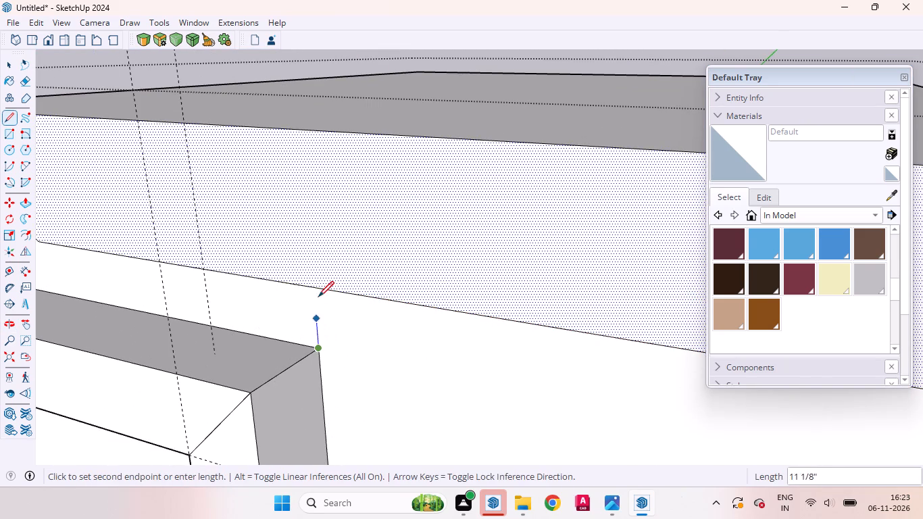
left_click(318, 287)
Divide the upper wall above the ledge with a vertical line about 11' 6" long, from the ledge to the band line.
scroll(405, 301, "down", 15)
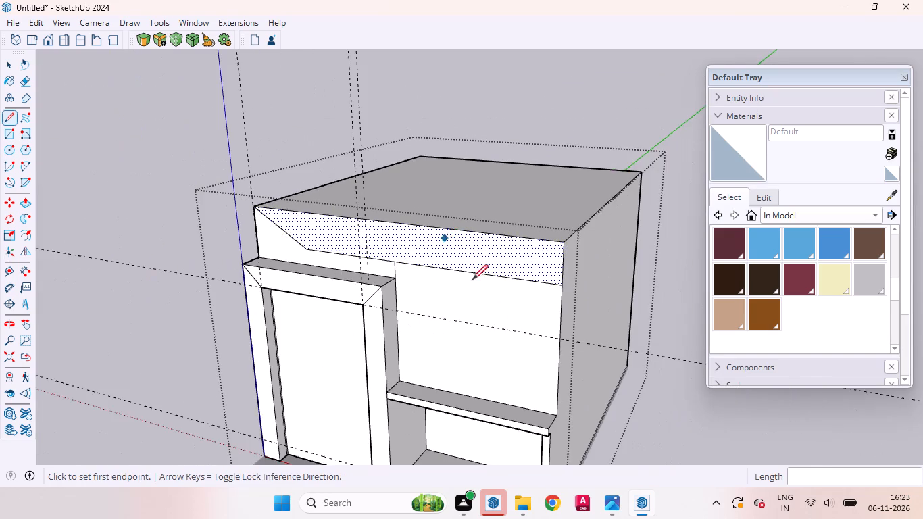
middle_click_drag(496, 335, 574, 299)
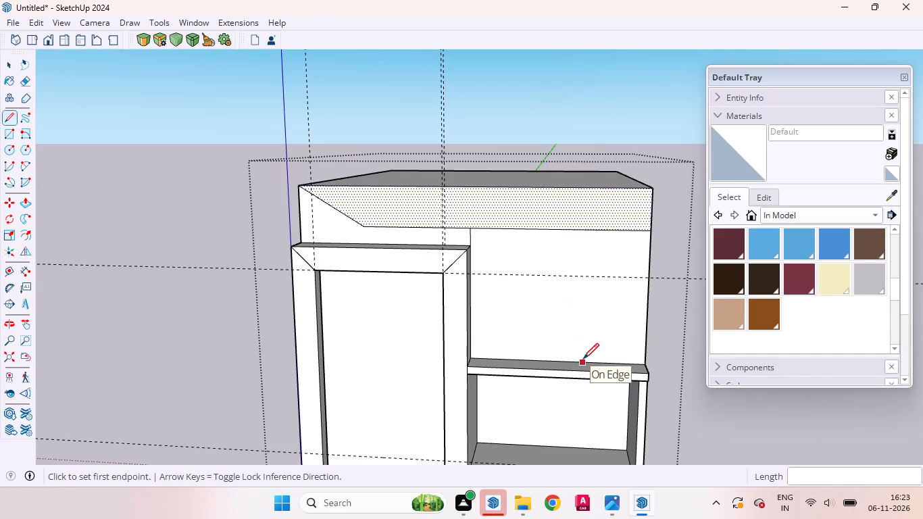
left_click(582, 359)
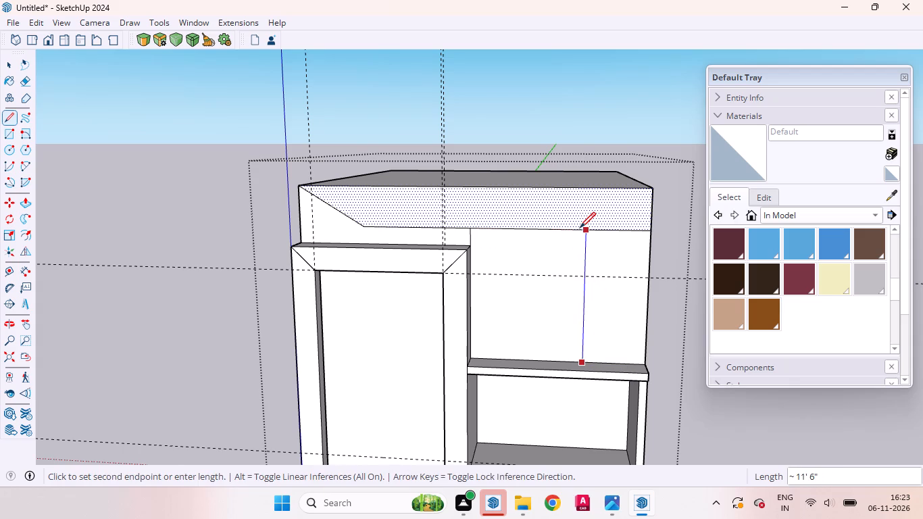
left_click(580, 227)
Push the slanted face above the mitred frame back through the building's full depth to cut it away beneath the roof band.
key("space")
left_click(546, 307)
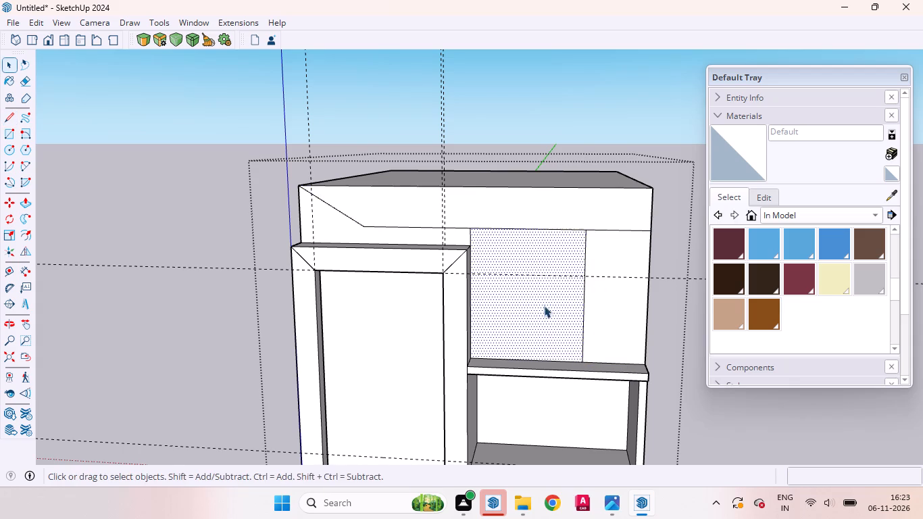
middle_click_drag(549, 304, 671, 268)
scroll(509, 167, "up", 8)
left_click(450, 207)
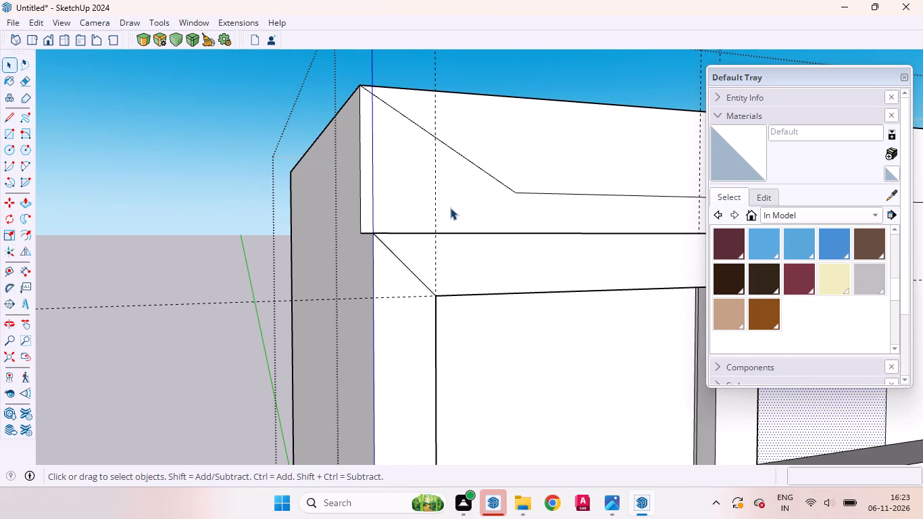
scroll(387, 217, "down", 4)
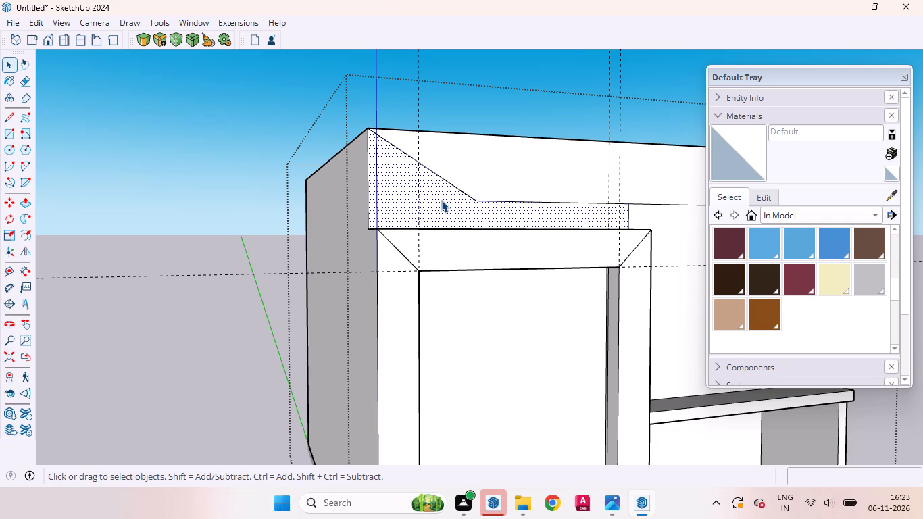
key("p")
left_click_drag(439, 204, 400, 202)
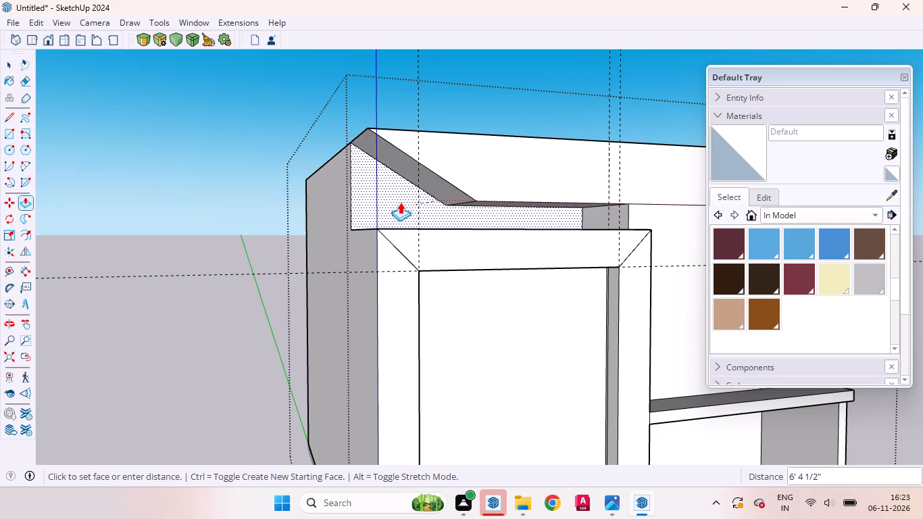
left_click_drag(400, 202, 328, 202)
key("space")
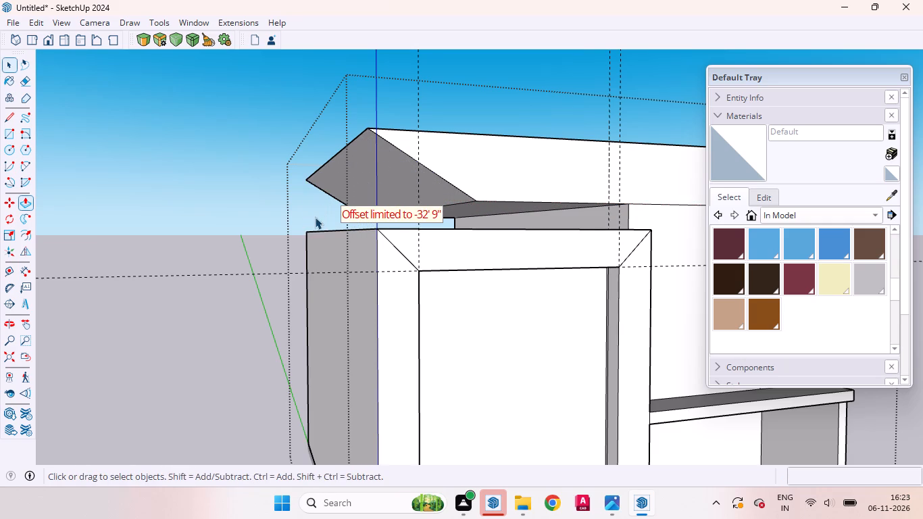
Examine the slanted cut-out beneath the roof band from the front, the side and below.
scroll(311, 218, "down", 5)
middle_click_drag(414, 259, 308, 301)
scroll(473, 234, "down", 9)
middle_click_drag(495, 253, 494, 192)
scroll(495, 253, "up", 1)
scroll(452, 195, "up", 13)
middle_click_drag(386, 215, 541, 221)
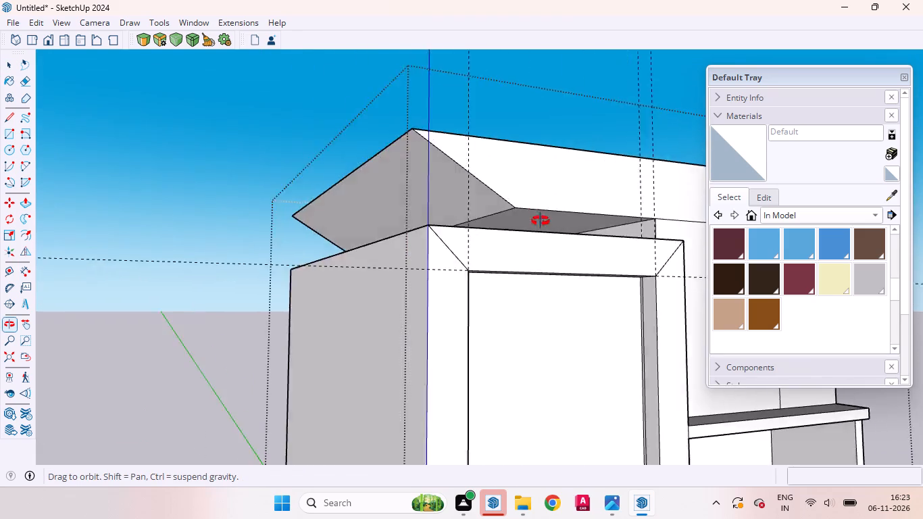
middle_click_drag(541, 221, 428, 249)
scroll(397, 245, "down", 4)
middle_click_drag(427, 244, 427, 214)
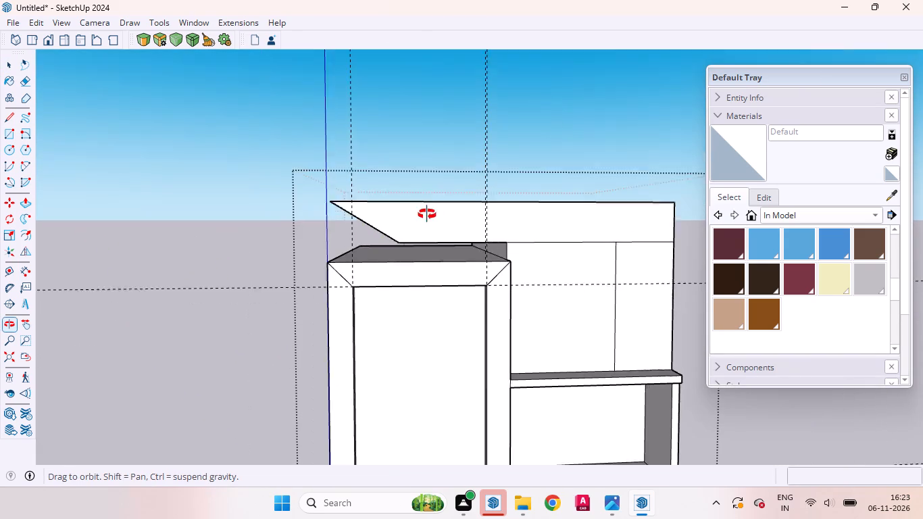
middle_click_drag(427, 214, 420, 193)
scroll(487, 197, "up", 8)
middle_click_drag(501, 213, 501, 240)
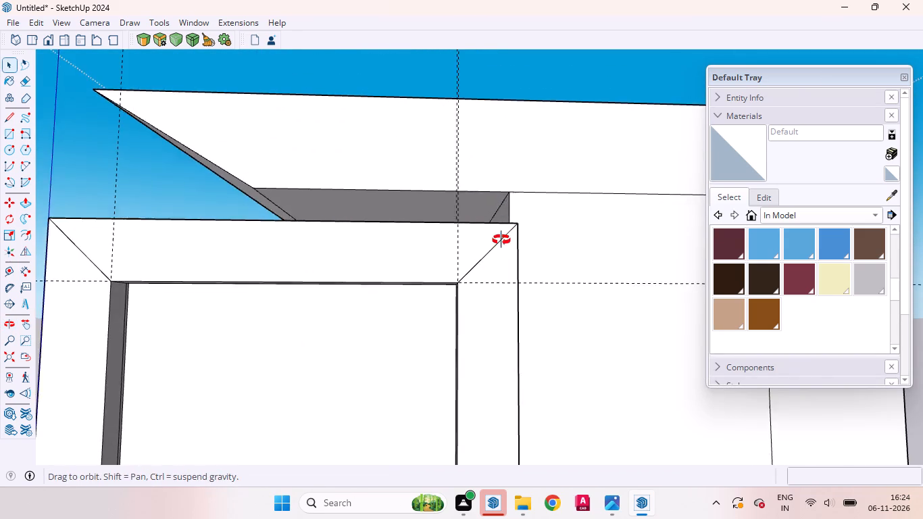
middle_click_drag(501, 240, 500, 249)
scroll(401, 207, "down", 10)
scroll(419, 198, "up", 7)
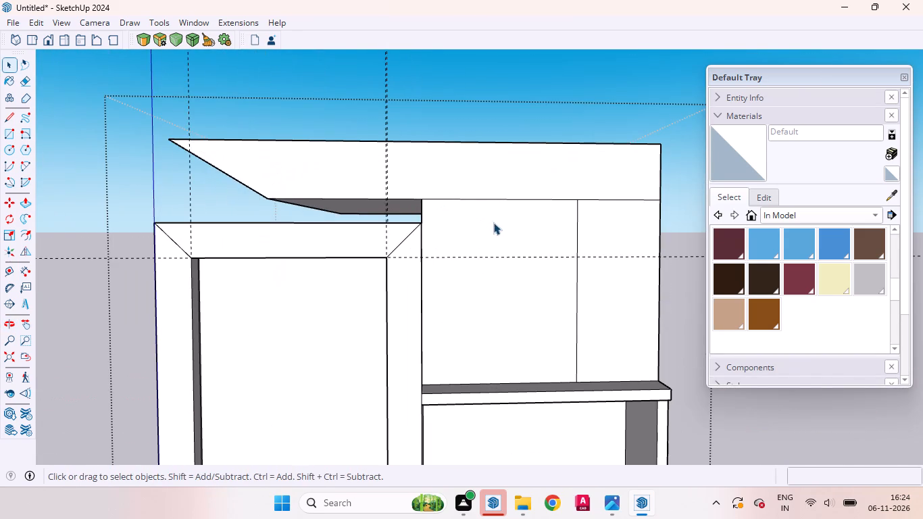
Move the vertical dividing line on the upper wall 1' towards the mitred frame.
left_click(499, 225)
scroll(437, 243, "down", 1)
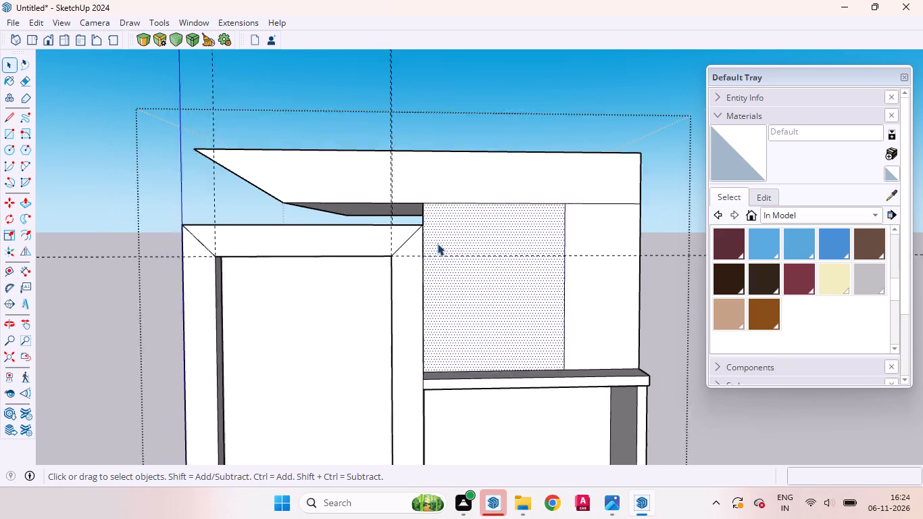
scroll(437, 243, "down", 2)
scroll(519, 292, "up", 2)
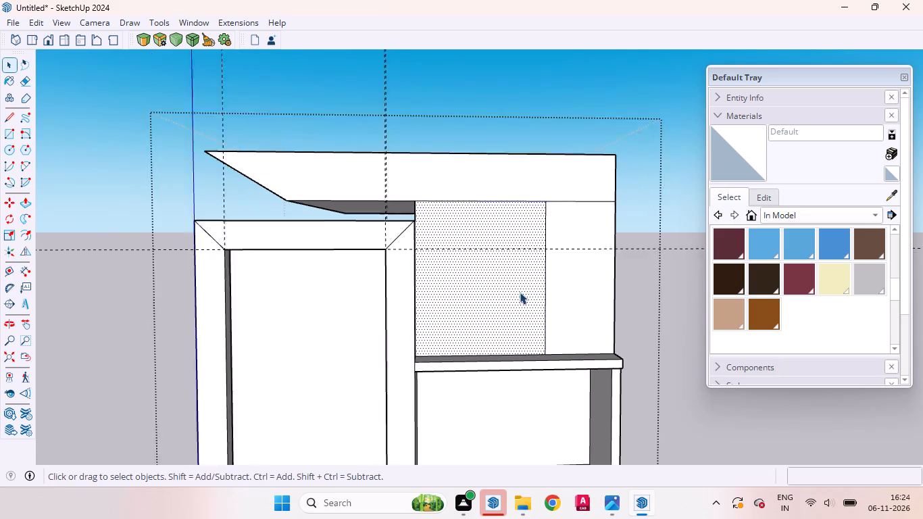
scroll(520, 292, "up", 1)
left_click(550, 295)
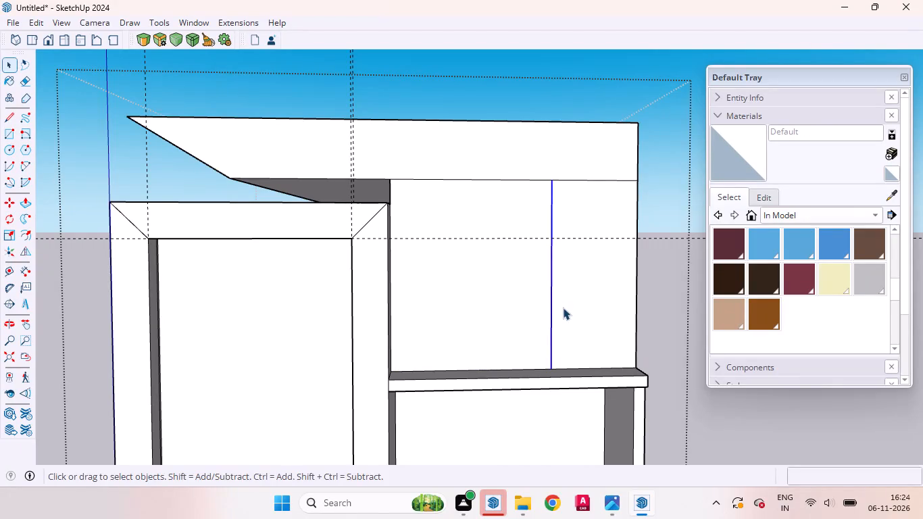
key("m")
left_click(564, 309)
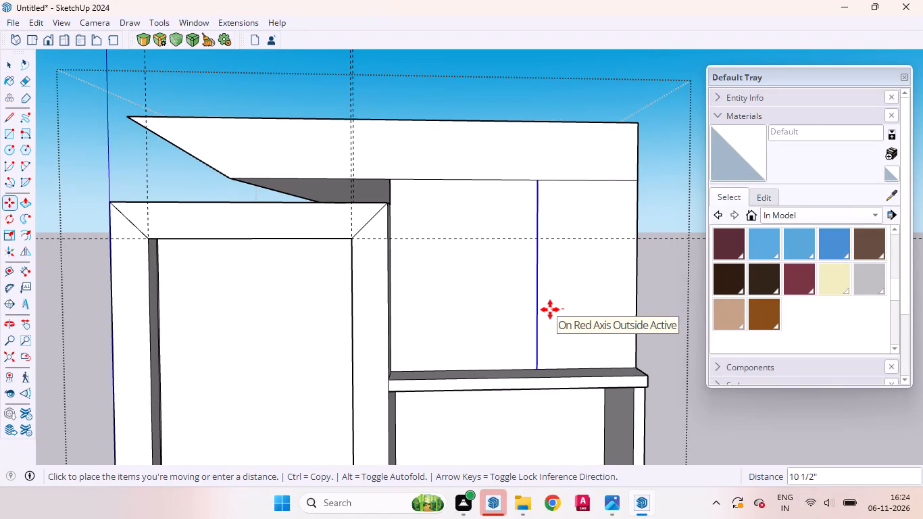
left_click(548, 310)
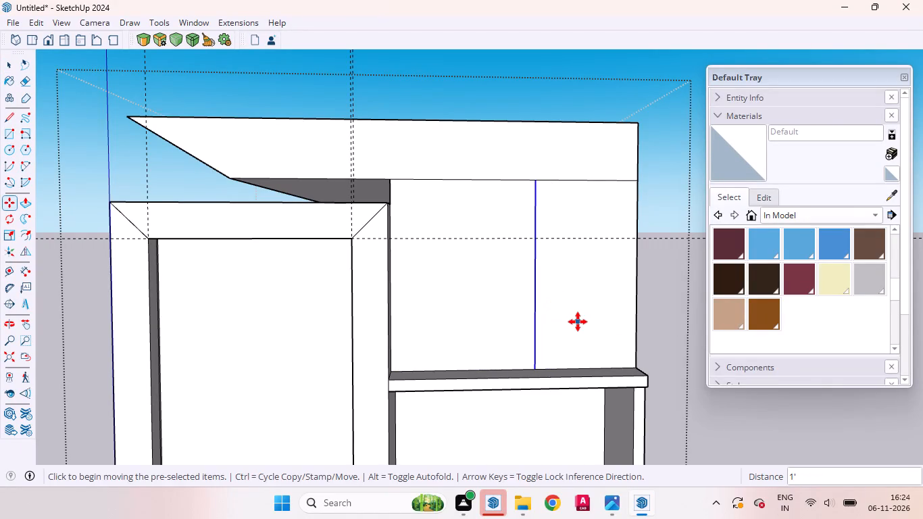
Examine the divided upper wall, the roof band's slanted cut-out and the mitred frame's recessed panel from several angles.
key("space")
left_click(574, 317)
left_click(499, 300)
scroll(550, 276, "down", 4)
middle_click_drag(572, 271, 484, 308)
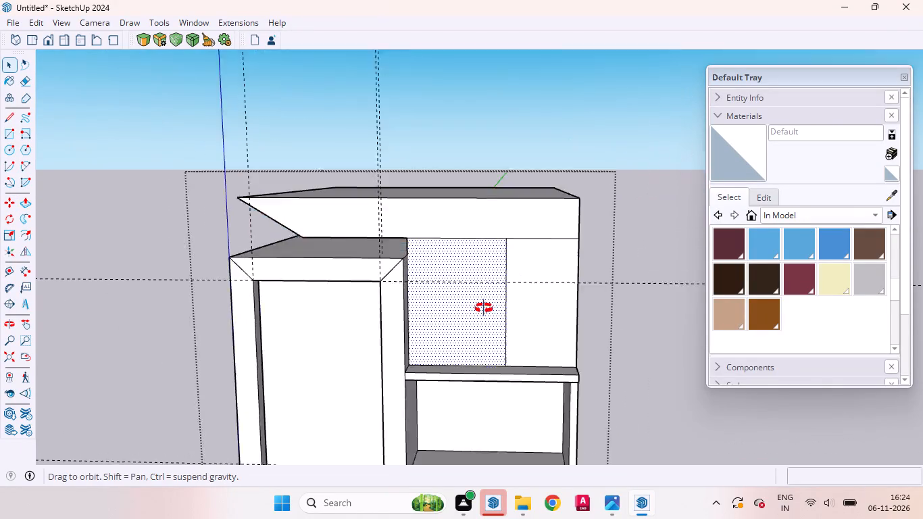
middle_click_drag(484, 308, 437, 331)
scroll(511, 297, "down", 8)
scroll(453, 262, "up", 2)
middle_click_drag(441, 300, 499, 229)
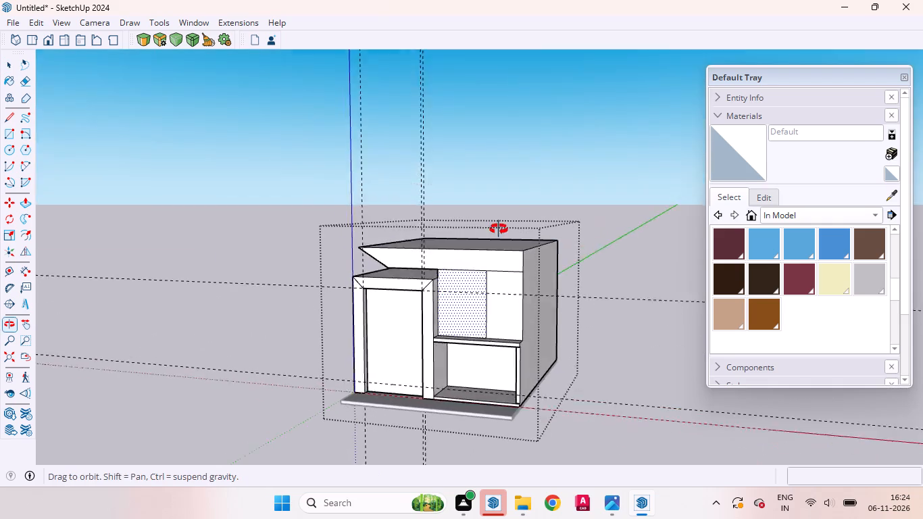
middle_click_drag(499, 229, 518, 210)
scroll(401, 283, "up", 4)
middle_click_drag(345, 275, 373, 213)
scroll(371, 228, "up", 4)
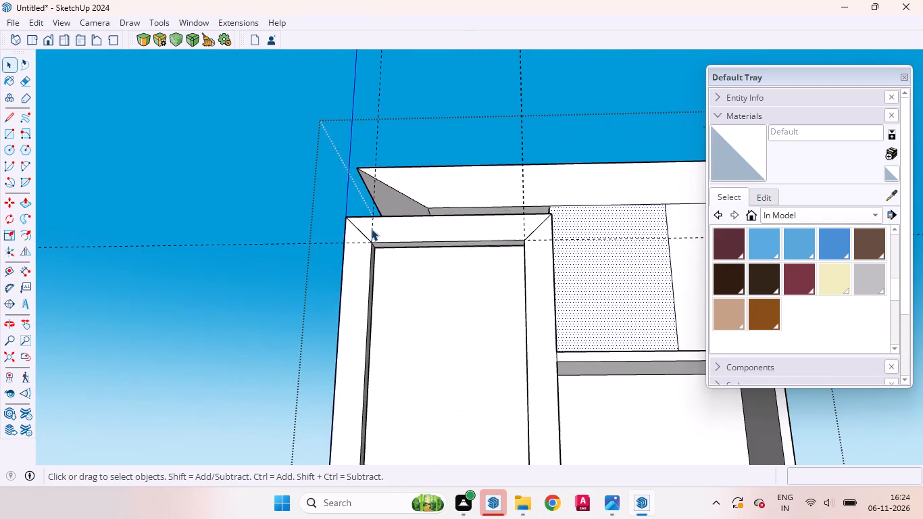
scroll(374, 229, "down", 3)
scroll(475, 243, "up", 7)
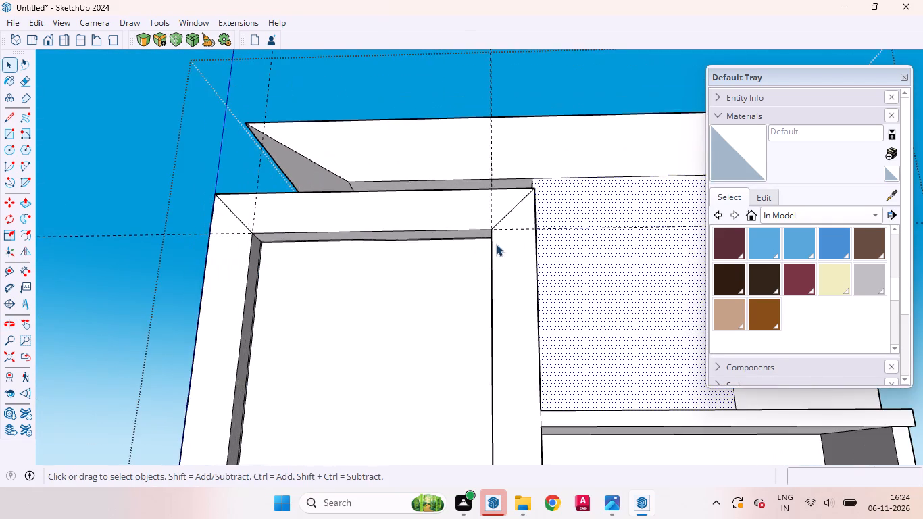
middle_click_drag(501, 243, 571, 241)
scroll(487, 238, "up", 16)
scroll(484, 241, "down", 20)
scroll(484, 241, "down", 11)
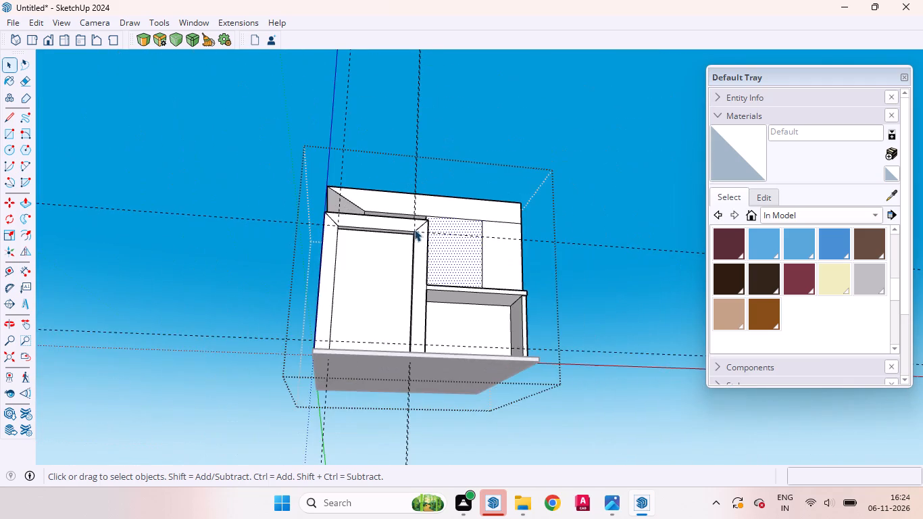
middle_click_drag(382, 292, 301, 374)
scroll(347, 269, "up", 9)
left_click(354, 298)
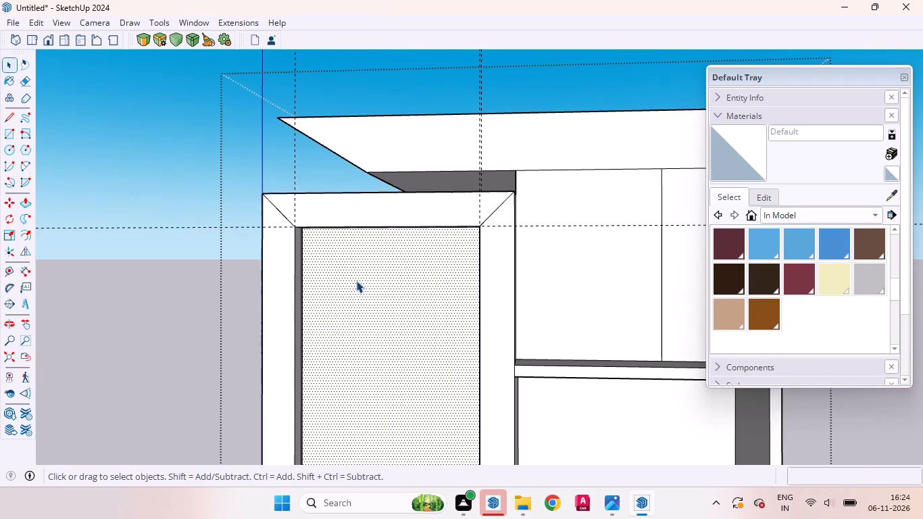
middle_click_drag(356, 280, 292, 230)
scroll(379, 251, "down", 9)
scroll(340, 222, "up", 10)
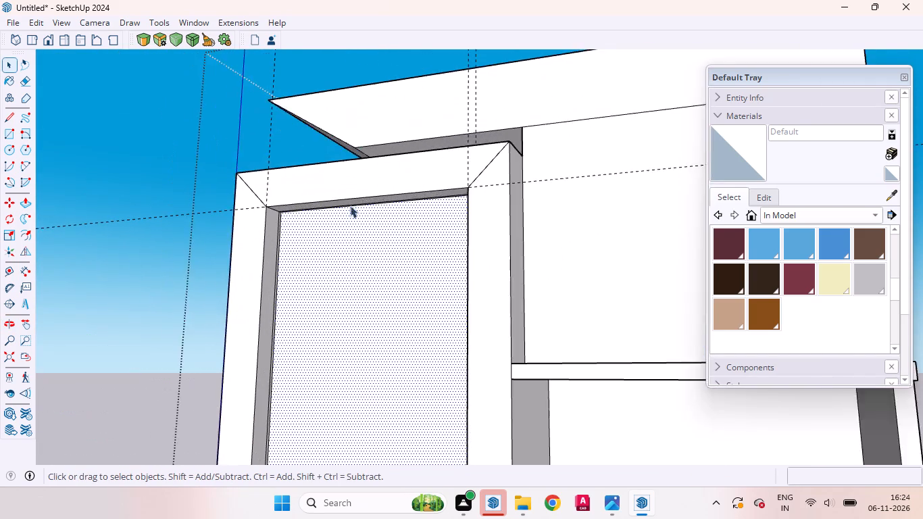
scroll(353, 202, "down", 6)
scroll(366, 197, "up", 1)
scroll(366, 197, "down", 3)
middle_click_drag(364, 270, 447, 343)
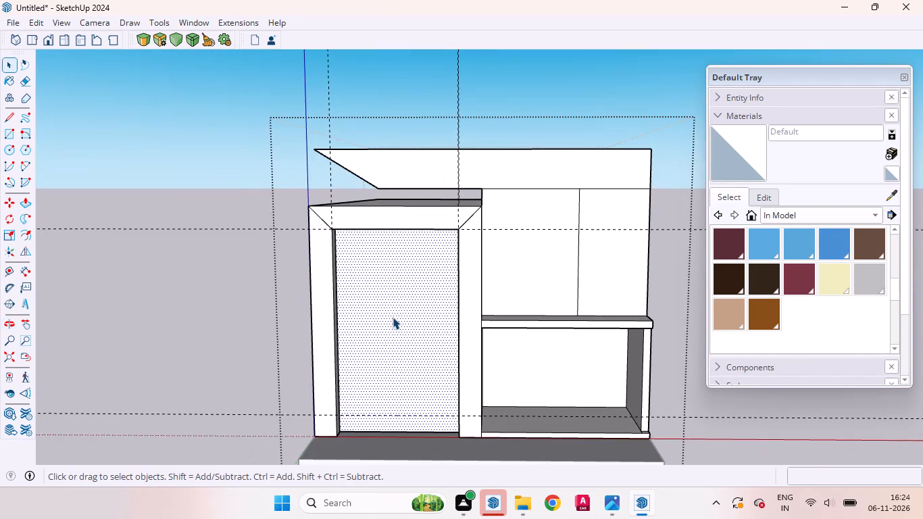
scroll(383, 271, "down", 4)
Inside the slab group, draw a rectangle about 10' 10" by 1' 3" on the strip between the mitred frame's posts.
middle_click_drag(387, 340, 407, 406)
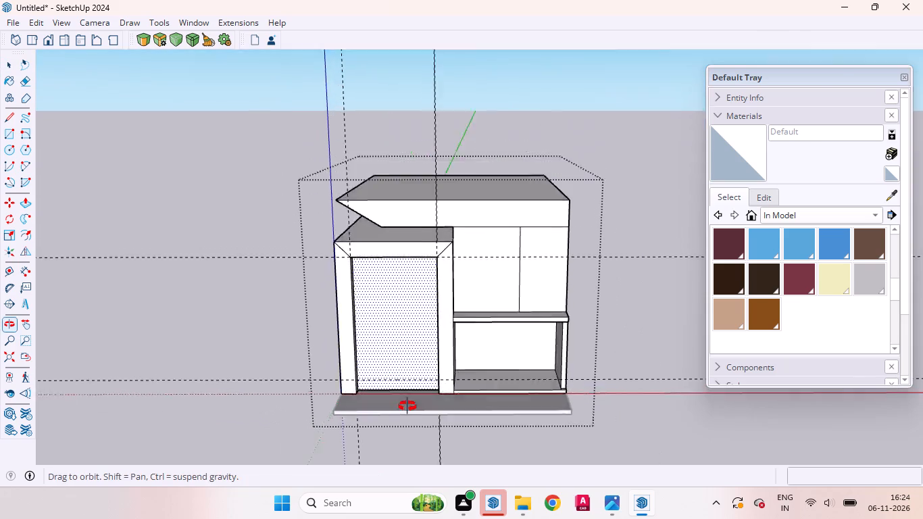
middle_click_drag(407, 406, 423, 456)
scroll(381, 406, "up", 9)
left_click(395, 412)
double_click(395, 414)
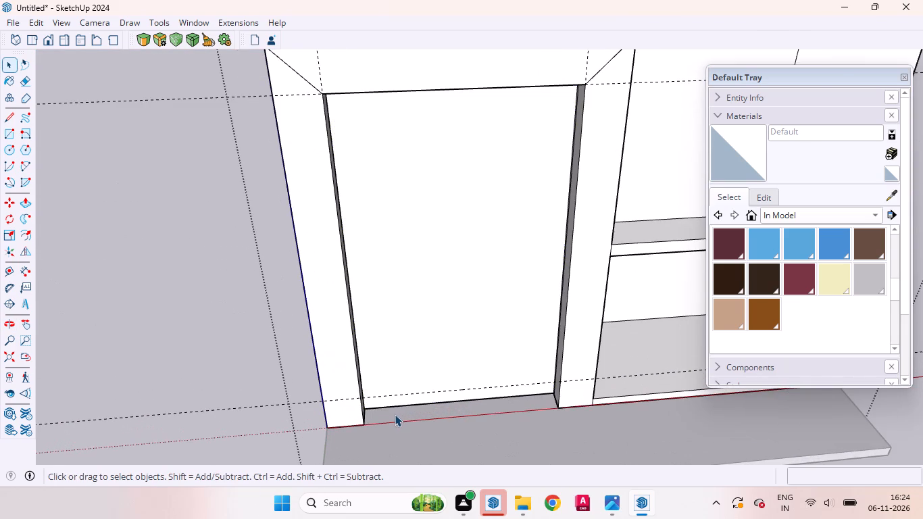
left_click(389, 417)
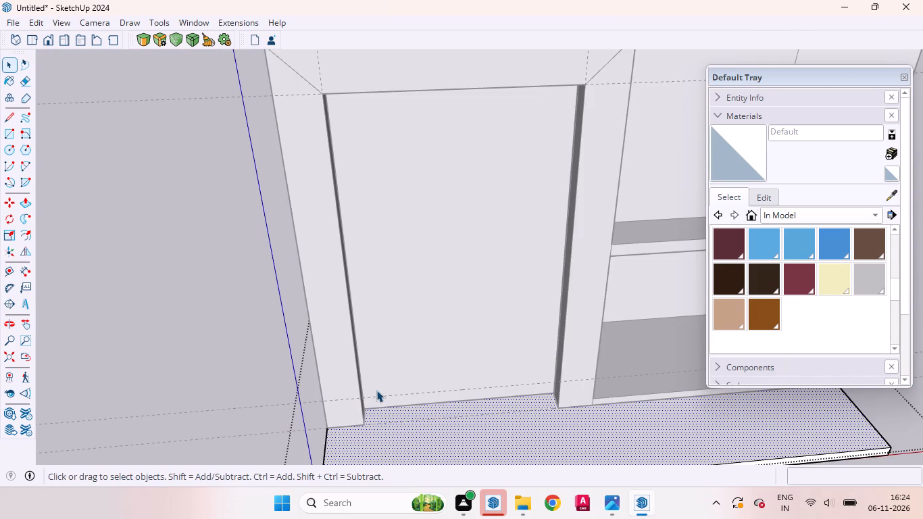
key("r")
scroll(565, 404, "up", 11)
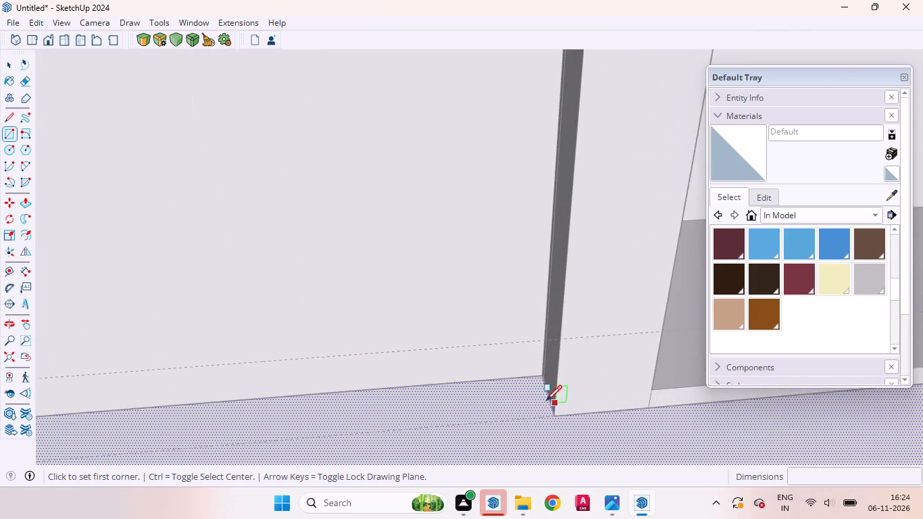
scroll(546, 401, "up", 3)
left_click(541, 361)
scroll(474, 410, "down", 4)
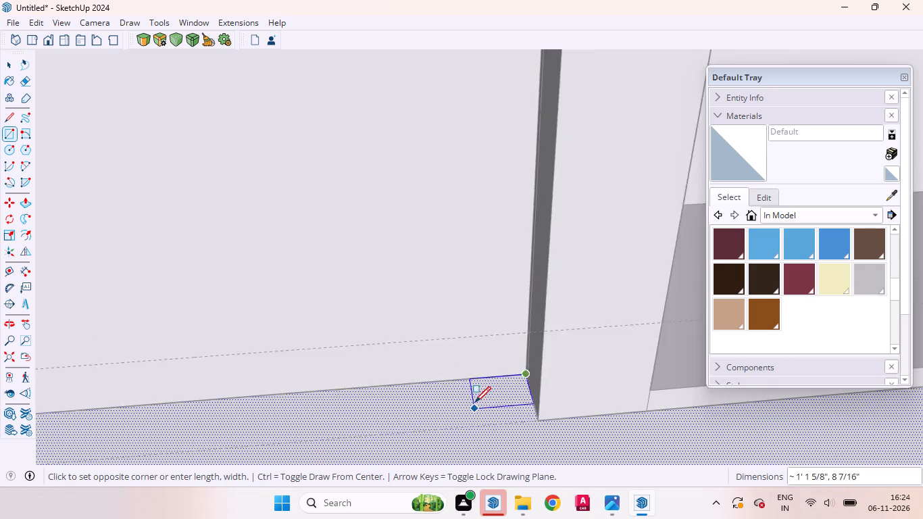
scroll(475, 402, "down", 10)
scroll(300, 430, "up", 7)
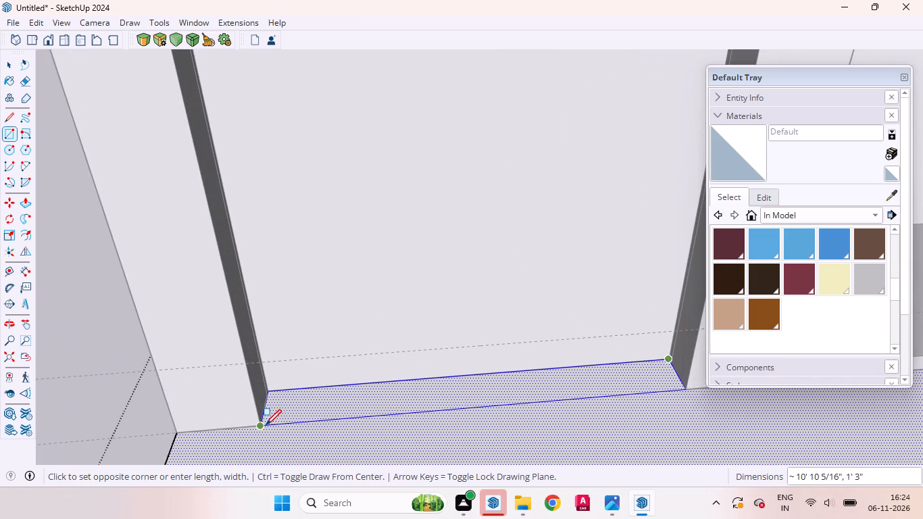
left_click(264, 426)
Push the strip between the frame posts up 2' to the horizontal guide, forming a sill.
key("space")
left_click(358, 404)
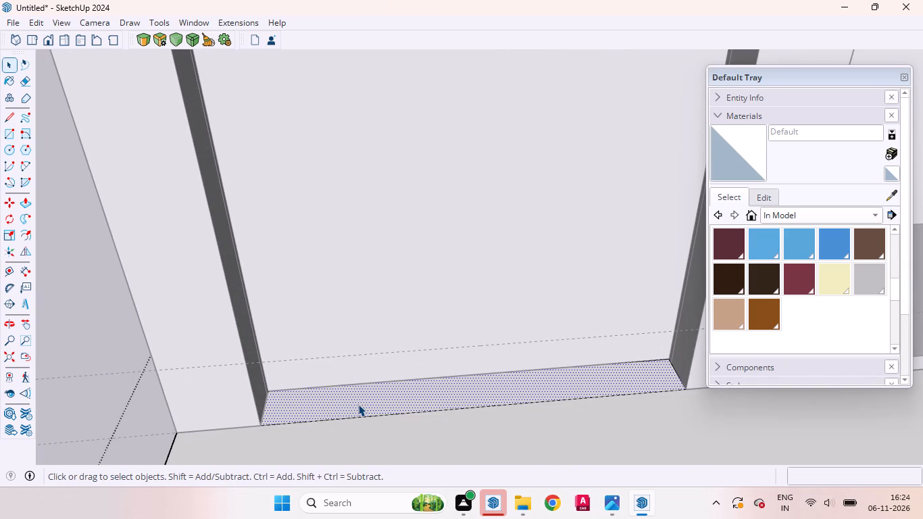
key("p")
left_click(356, 404)
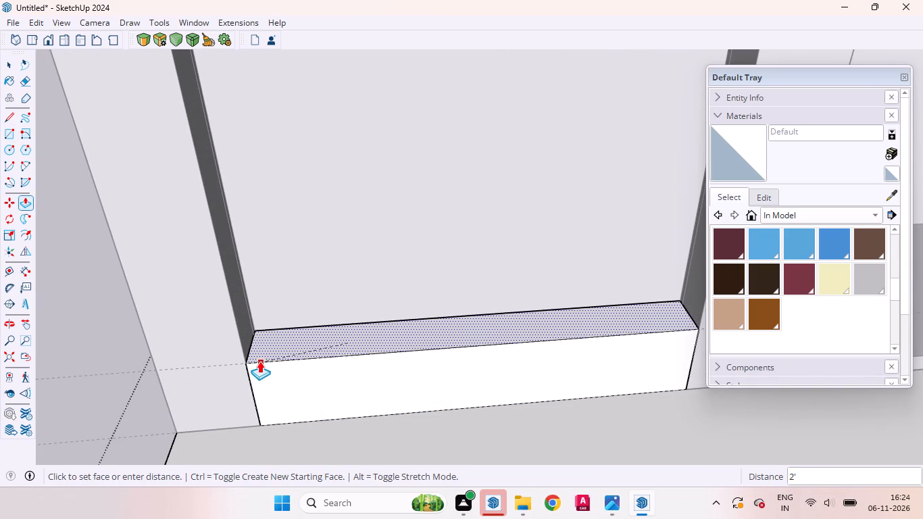
left_click(259, 361)
key("space")
Inside the building group, push the mitred frame's recessed panel back about 17' to form a deep recess.
scroll(401, 412, "down", 18)
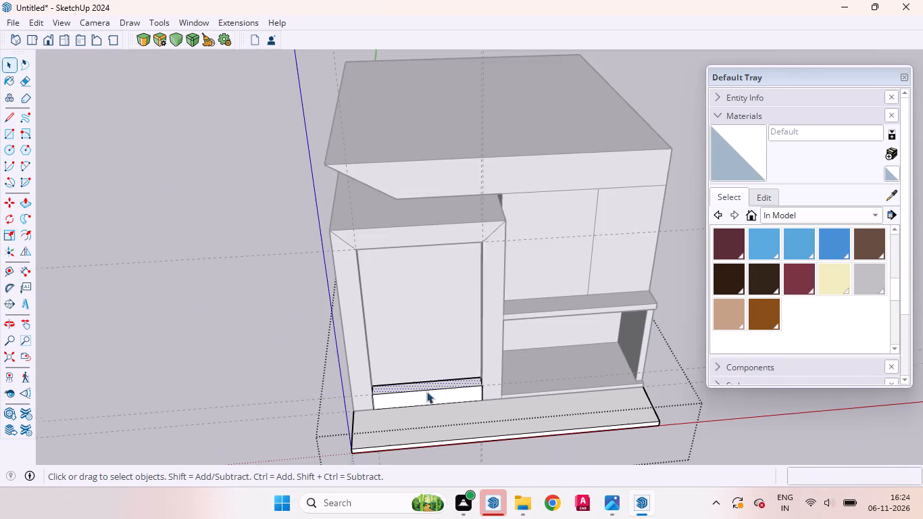
left_click(424, 332)
left_click(256, 351)
left_click(426, 326)
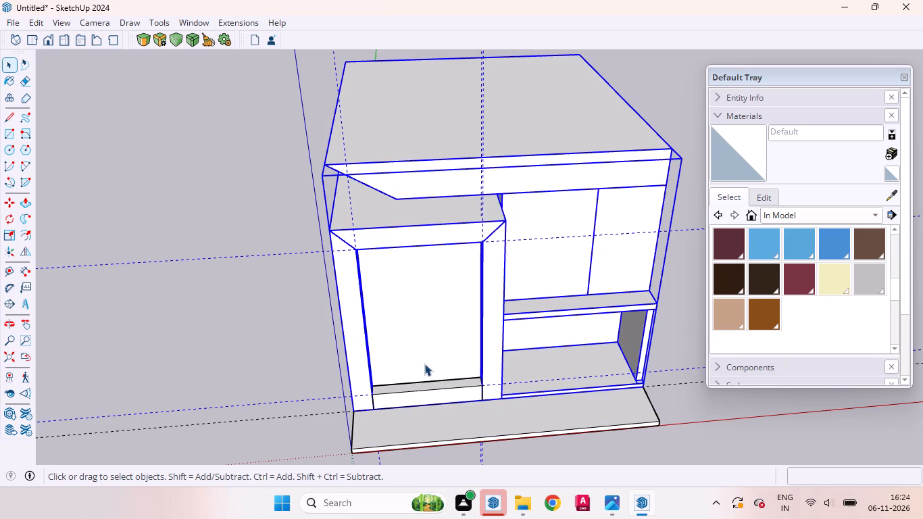
double_click(423, 340)
left_click(422, 344)
middle_click_drag(425, 344, 426, 276)
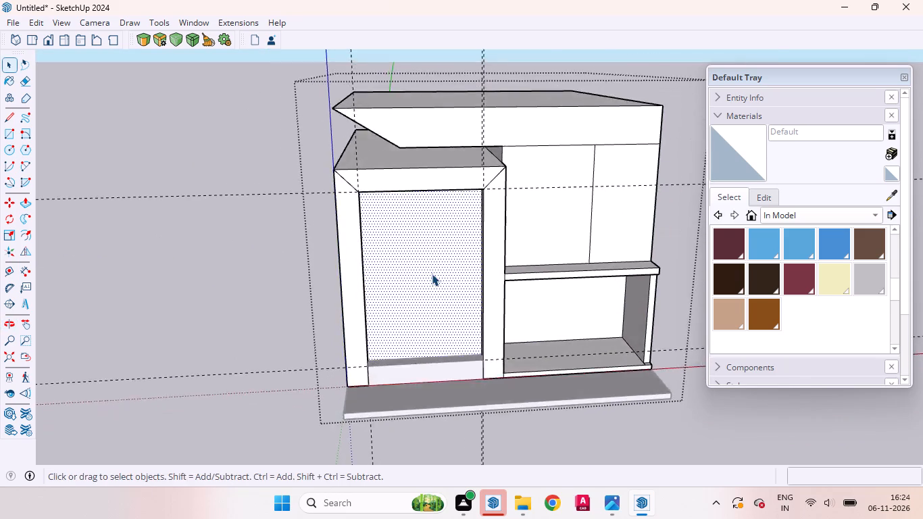
scroll(432, 274, "up", 4)
key("p")
left_click_drag(433, 277, 441, 255)
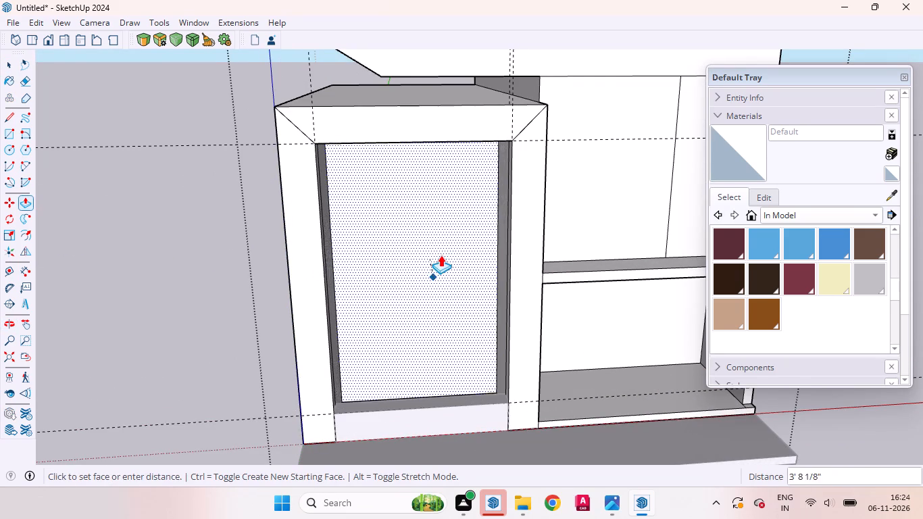
left_click_drag(441, 255, 445, 231)
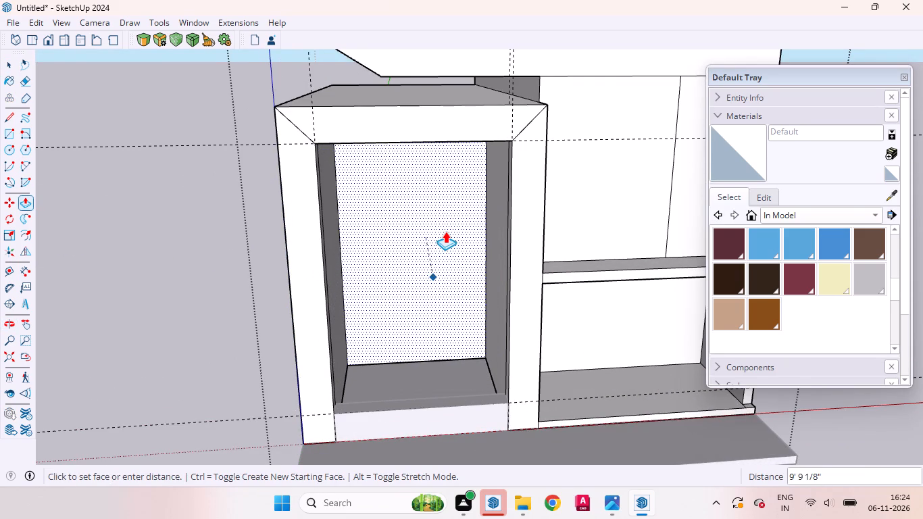
left_click_drag(445, 231, 441, 235)
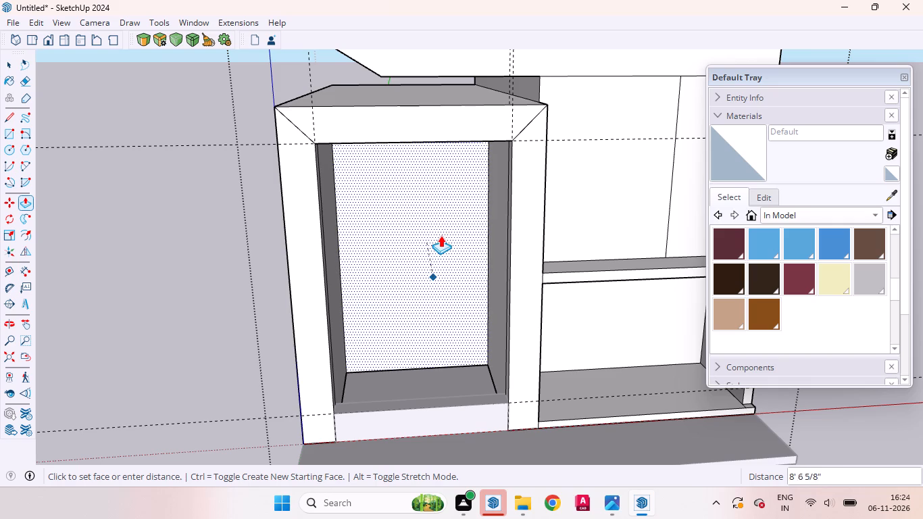
left_click_drag(441, 235, 435, 211)
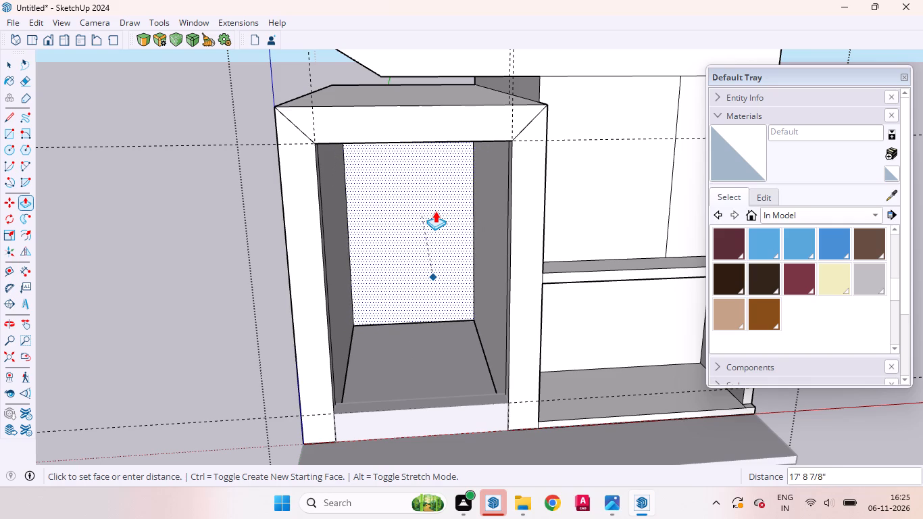
left_click_drag(435, 211, 435, 215)
key("space")
Examine the deep recess and the sill behind the mitred frame from the front and the side.
scroll(402, 336, "down", 5)
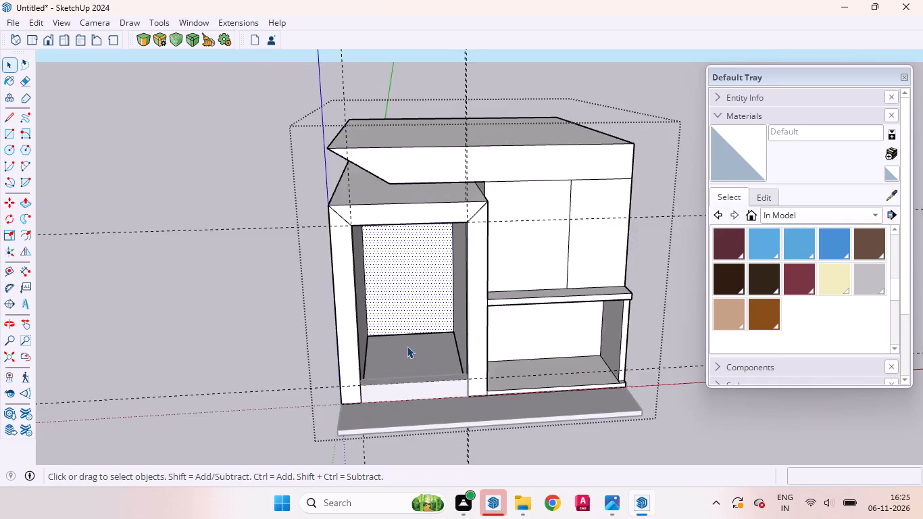
scroll(407, 346, "down", 3)
middle_click_drag(414, 343, 510, 251)
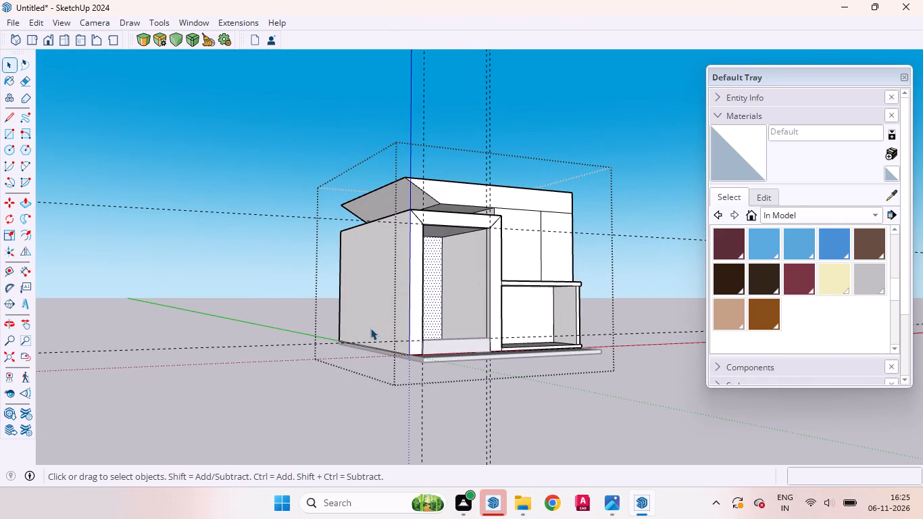
left_click(276, 330)
scroll(552, 274, "up", 4)
middle_click_drag(331, 320, 320, 325)
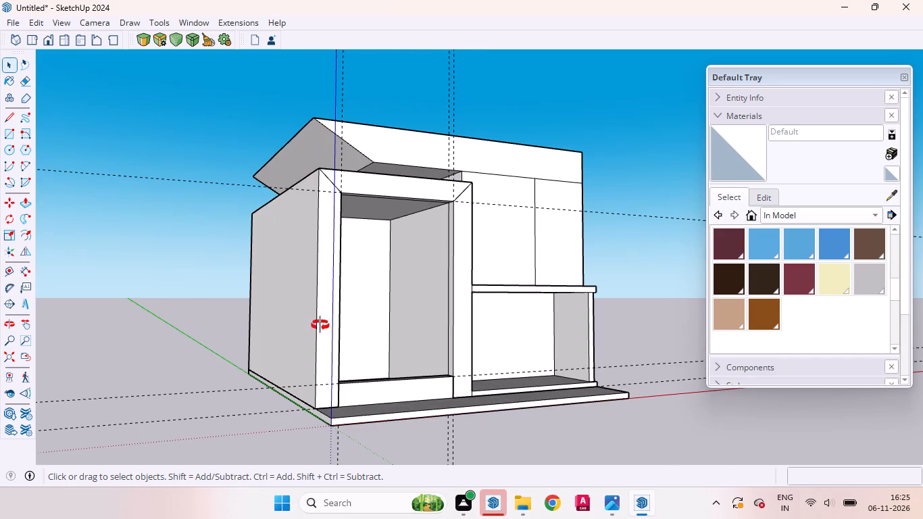
middle_click_drag(320, 325, 307, 366)
scroll(411, 321, "up", 7)
scroll(428, 318, "down", 11)
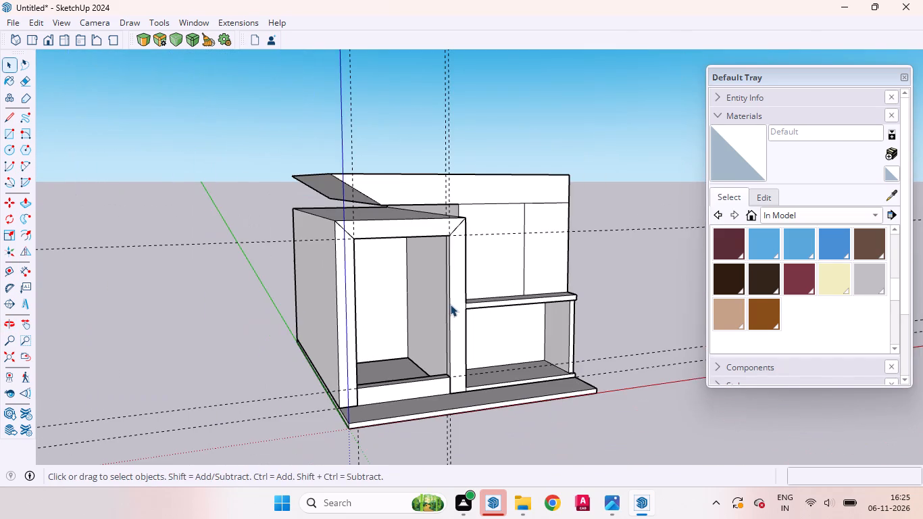
middle_click_drag(446, 322, 381, 299)
scroll(389, 285, "down", 3)
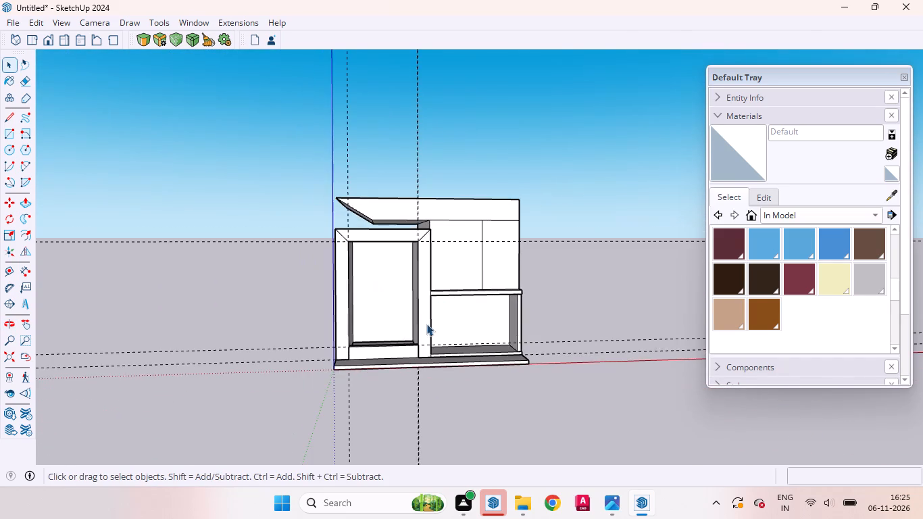
middle_click_drag(426, 324, 552, 328)
scroll(470, 305, "up", 8)
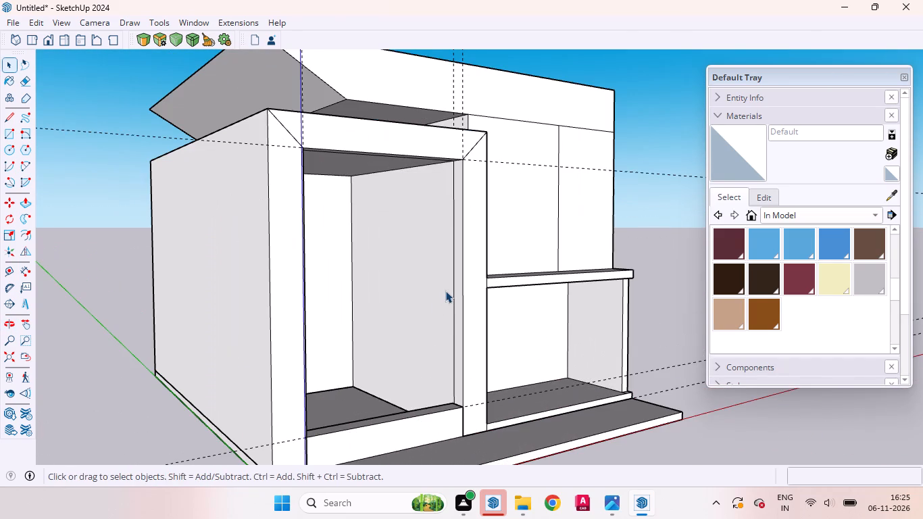
Open the building group for editing and select the recess's inner side wall next to the upper wall.
left_click(445, 291)
double_click(432, 293)
left_click(431, 303)
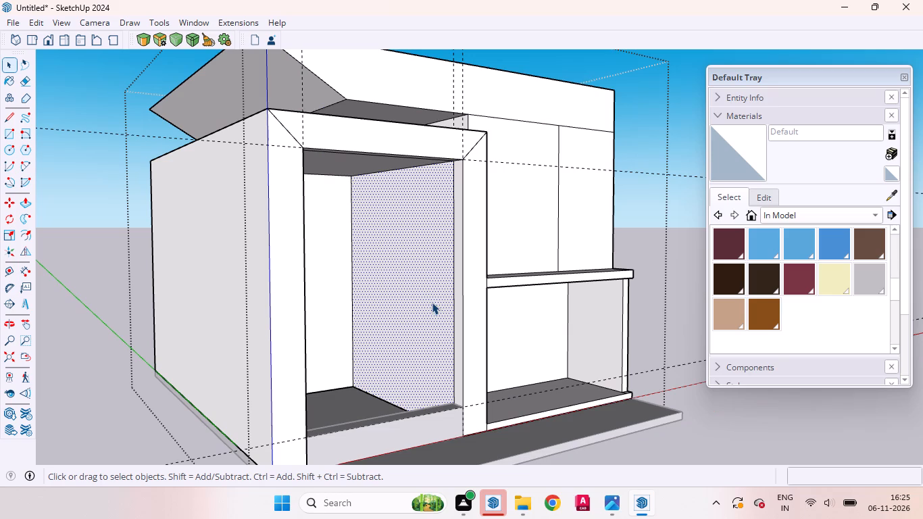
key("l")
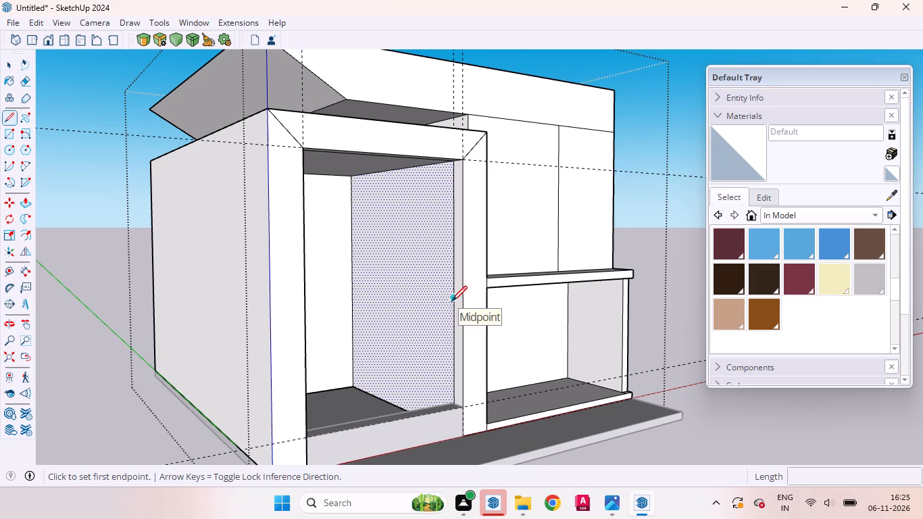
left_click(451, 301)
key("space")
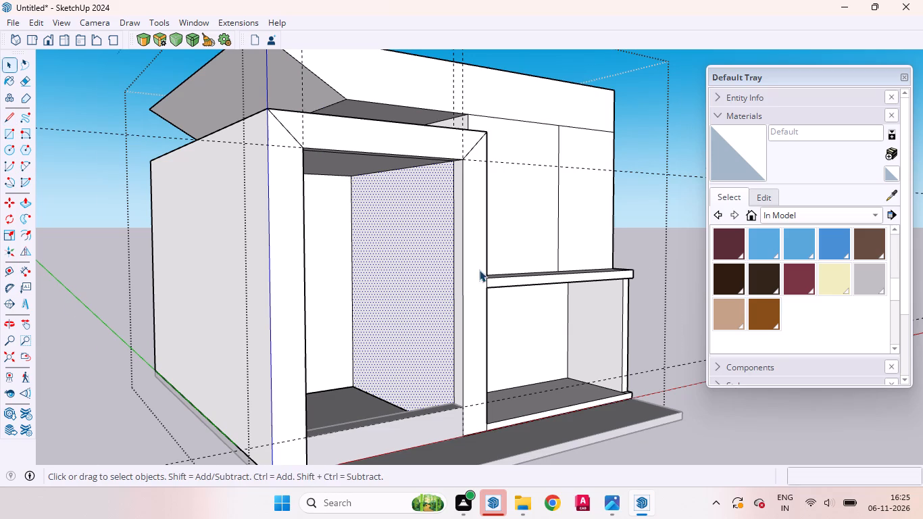
Place a horizontal guide in line with the ledge's lower edge, extending across the frame post and the recess.
scroll(479, 270, "up", 7)
middle_click_drag(463, 299, 337, 284)
scroll(439, 298, "up", 3)
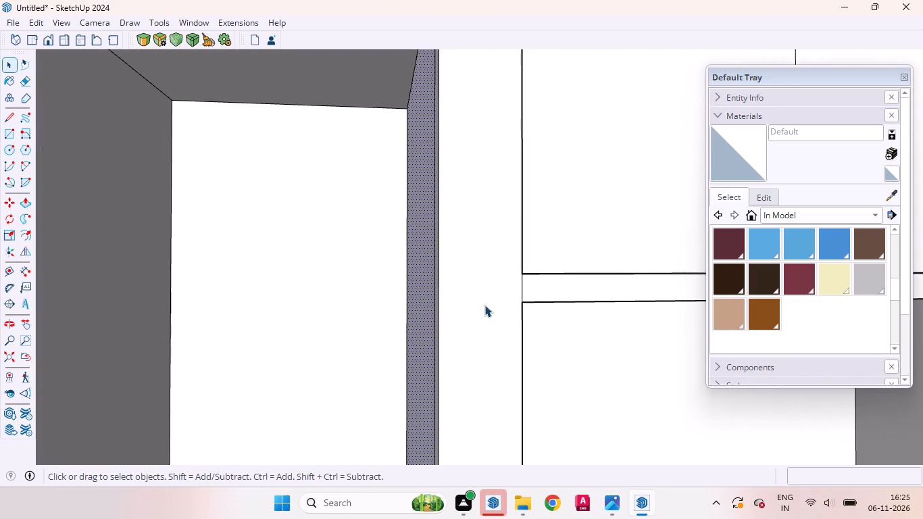
key("t")
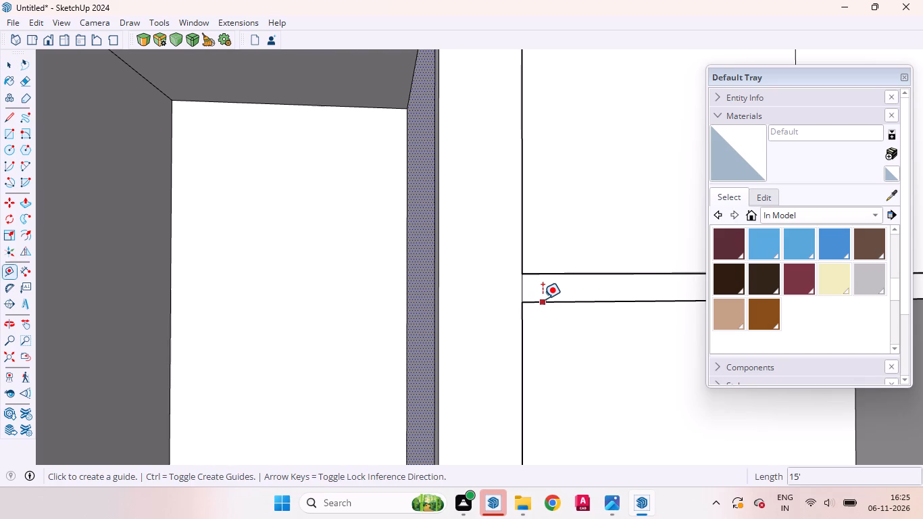
left_click(540, 299)
left_click(484, 299)
middle_click_drag(420, 309, 557, 333)
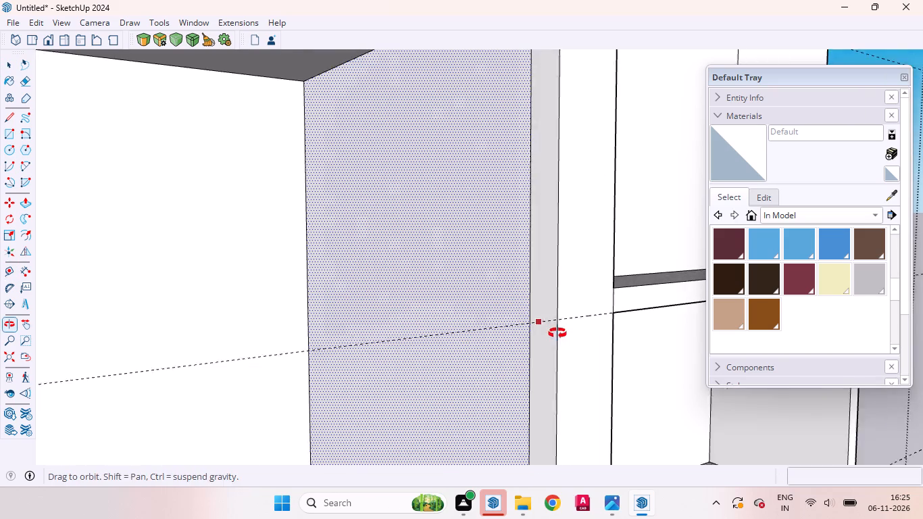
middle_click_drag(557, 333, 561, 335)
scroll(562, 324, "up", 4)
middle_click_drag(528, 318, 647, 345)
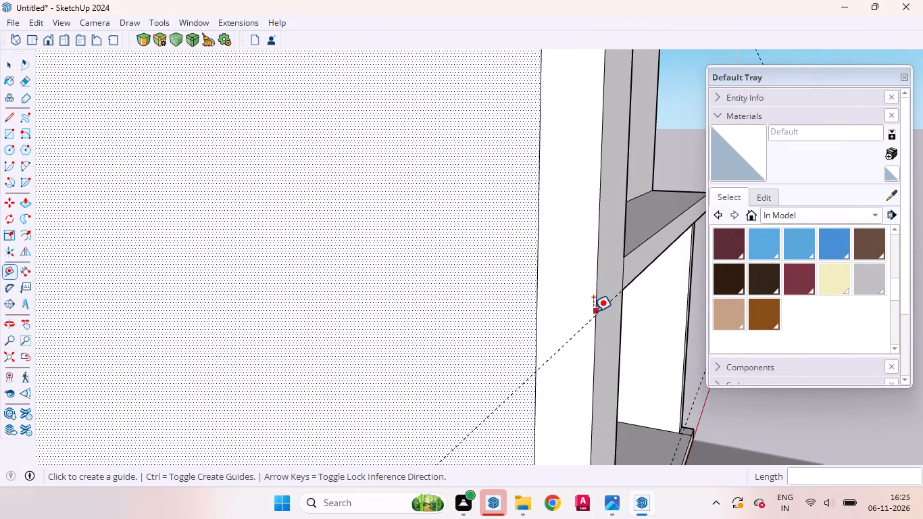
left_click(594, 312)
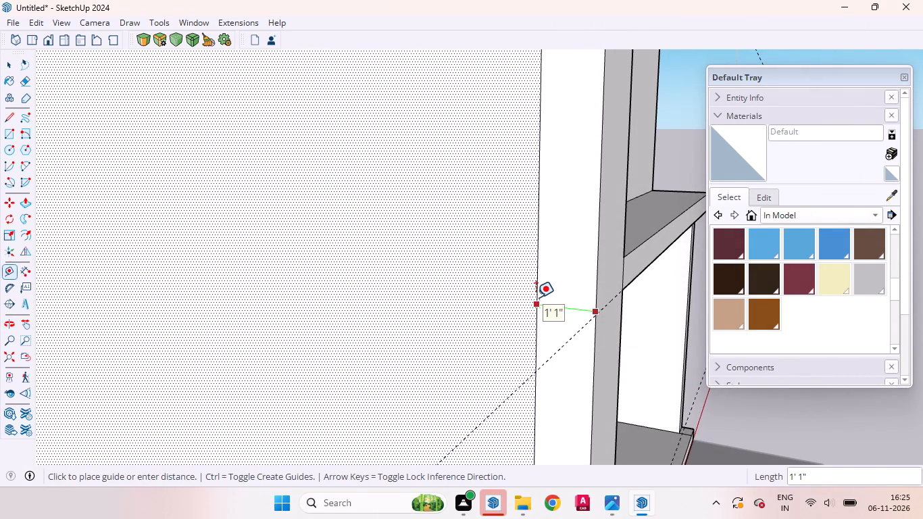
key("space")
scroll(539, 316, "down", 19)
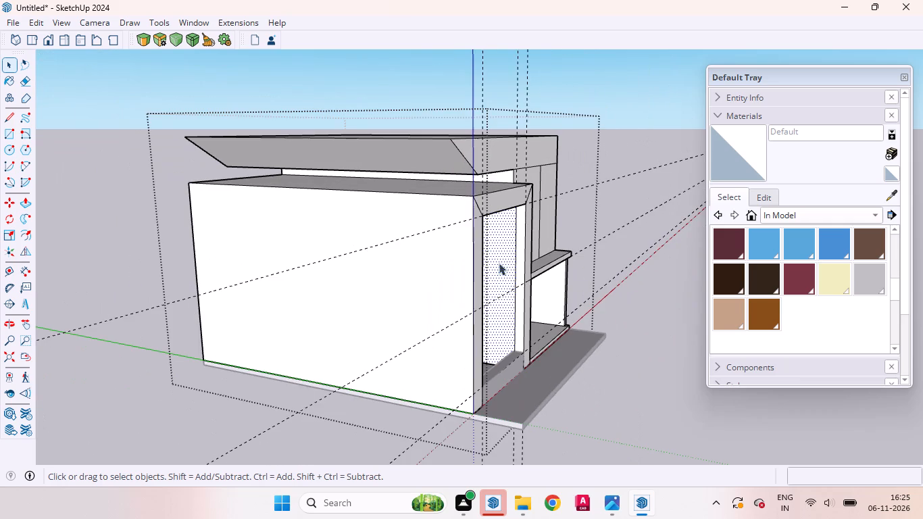
Place a guide 8' above the sill's top edge, running along the recess's inner side wall in line with the ledge's underside.
key("t")
scroll(528, 365, "up", 9)
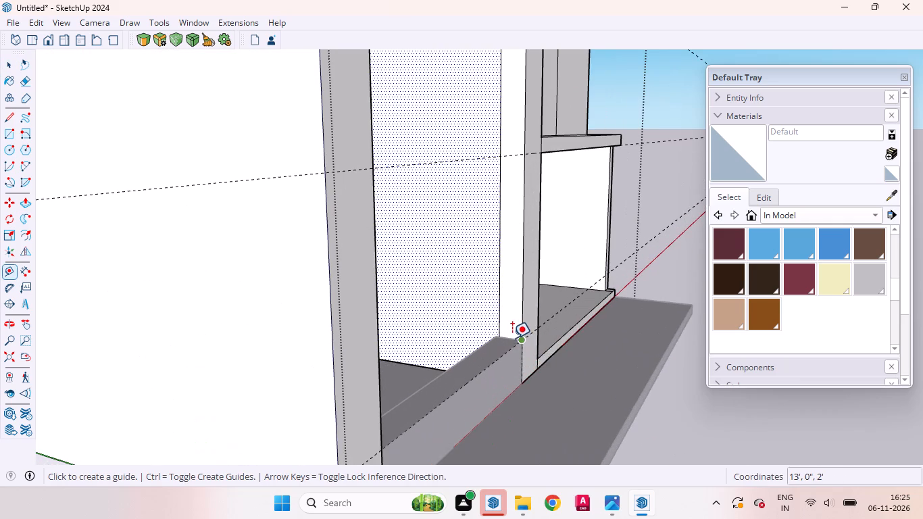
left_click(511, 335)
left_click(523, 152)
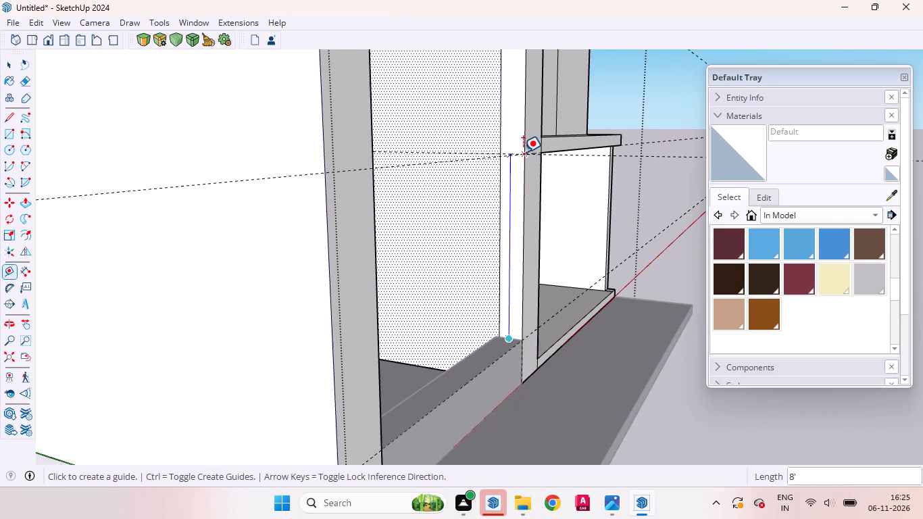
key("space")
Draw a line about 16' 2 1/2" long along the guide, across the full depth of the recess's inner side wall.
scroll(496, 321, "down", 10)
middle_click_drag(501, 300, 343, 320)
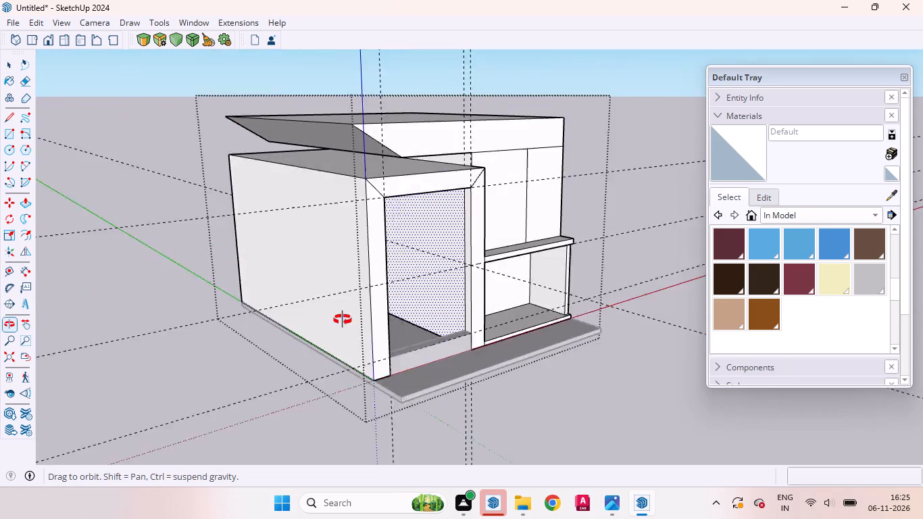
middle_click_drag(343, 320, 307, 247)
scroll(425, 240, "up", 7)
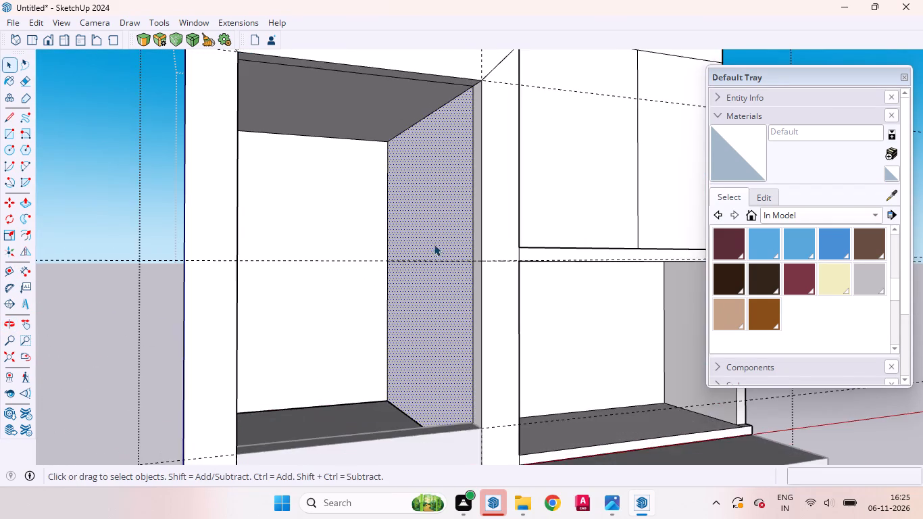
middle_click_drag(450, 284, 455, 374)
scroll(449, 329, "down", 5)
scroll(440, 335, "up", 4)
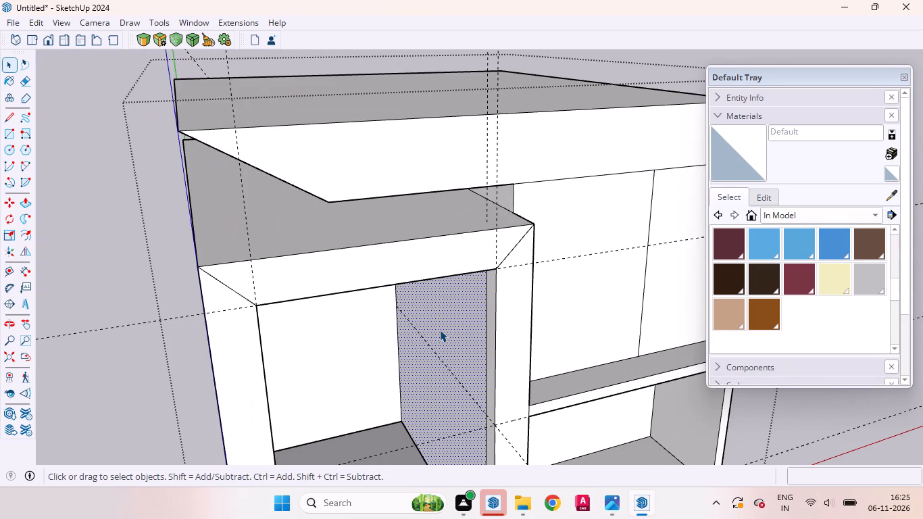
key("l")
scroll(406, 328, "up", 2)
scroll(406, 328, "down", 3)
scroll(406, 328, "up", 3)
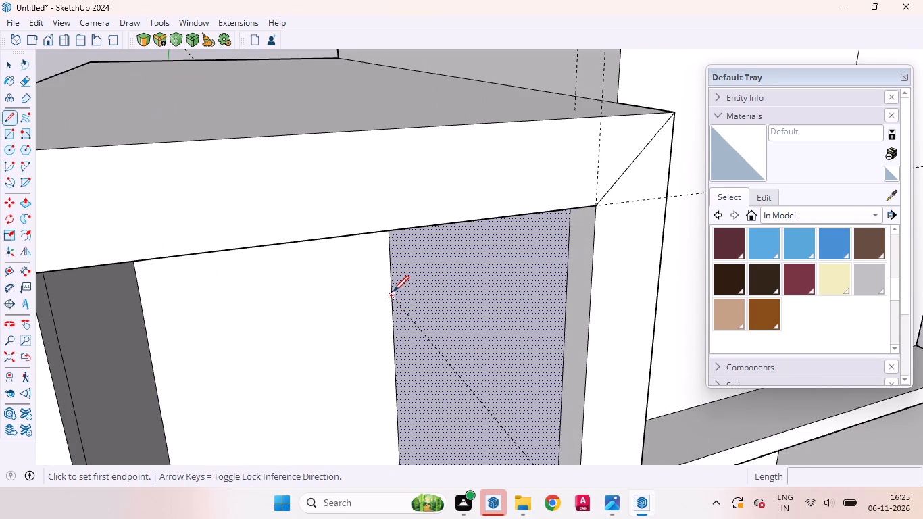
left_click(393, 291)
scroll(436, 335, "down", 11)
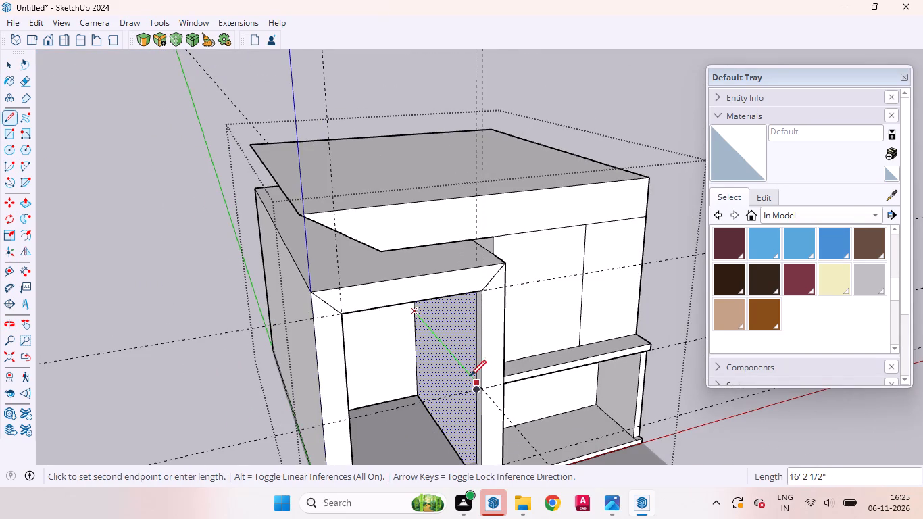
scroll(472, 371, "up", 9)
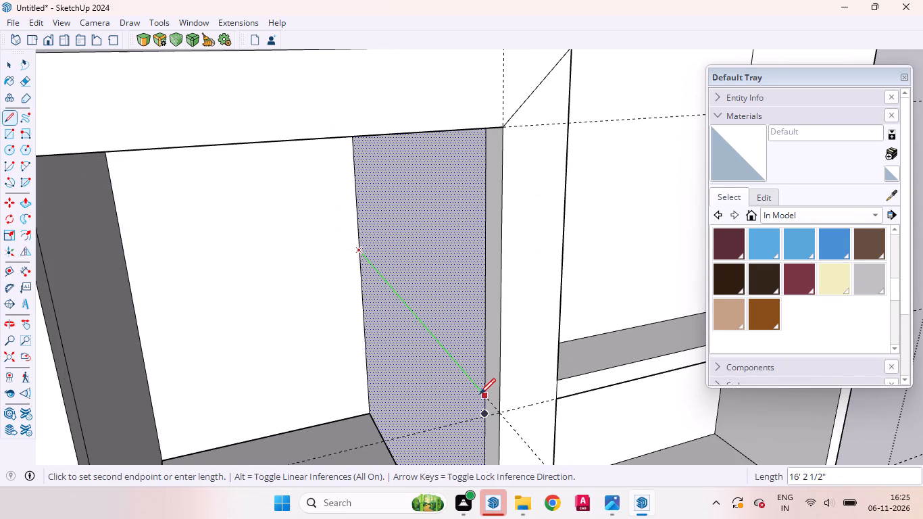
left_click(480, 394)
key("space")
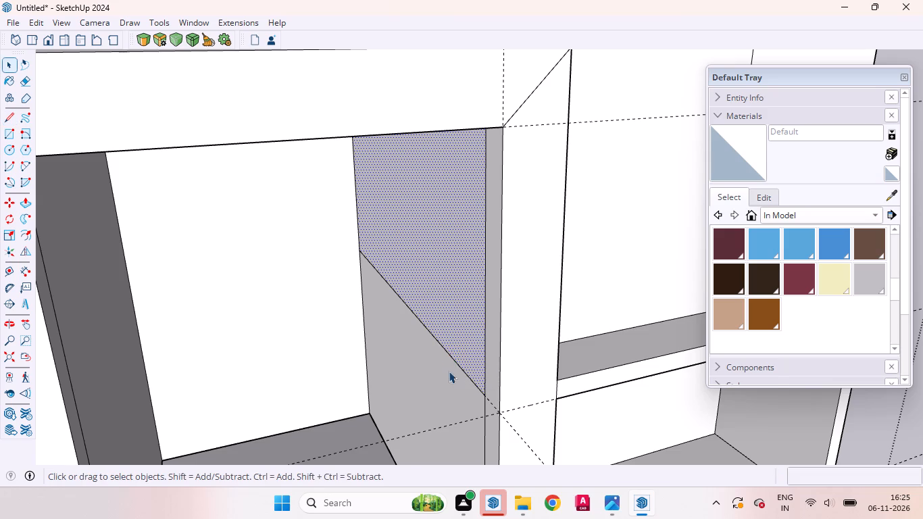
Copy the new side-wall line 6" straight up to outline a thin strip.
scroll(455, 368, "up", 3)
left_click(458, 363)
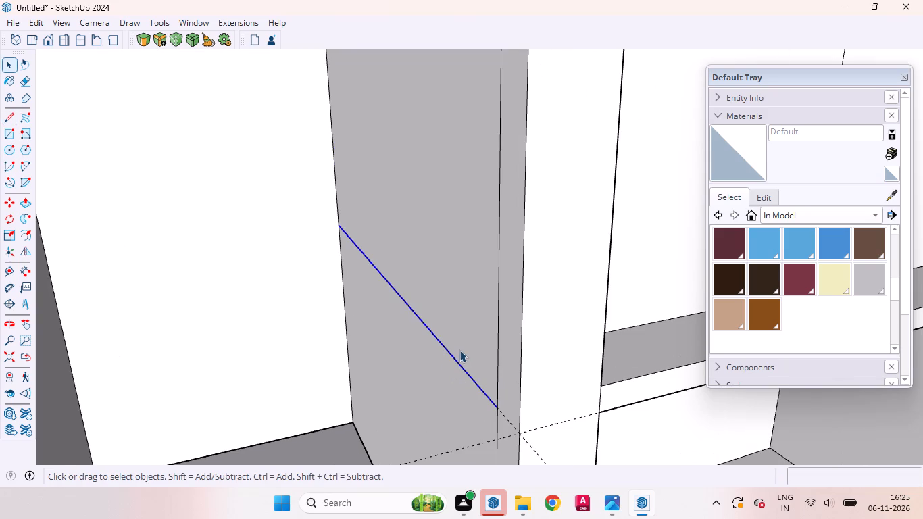
key("m")
left_click(457, 353)
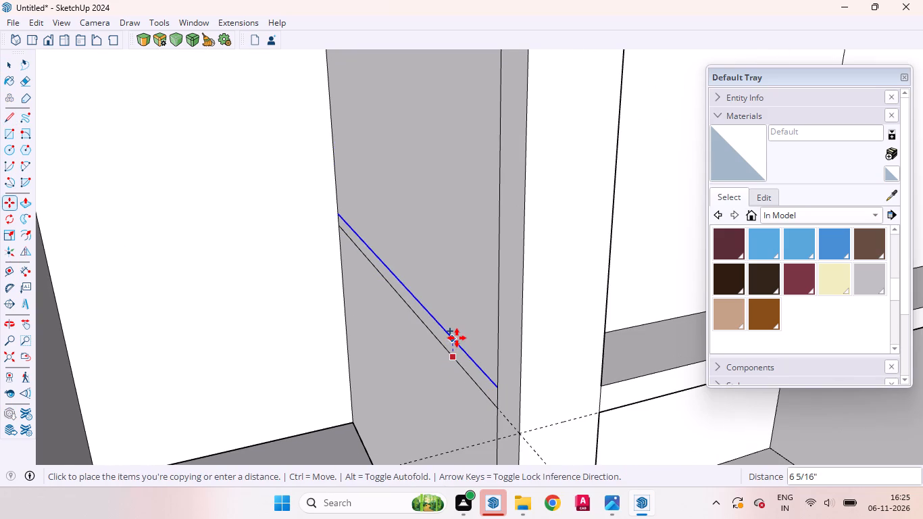
key("6")
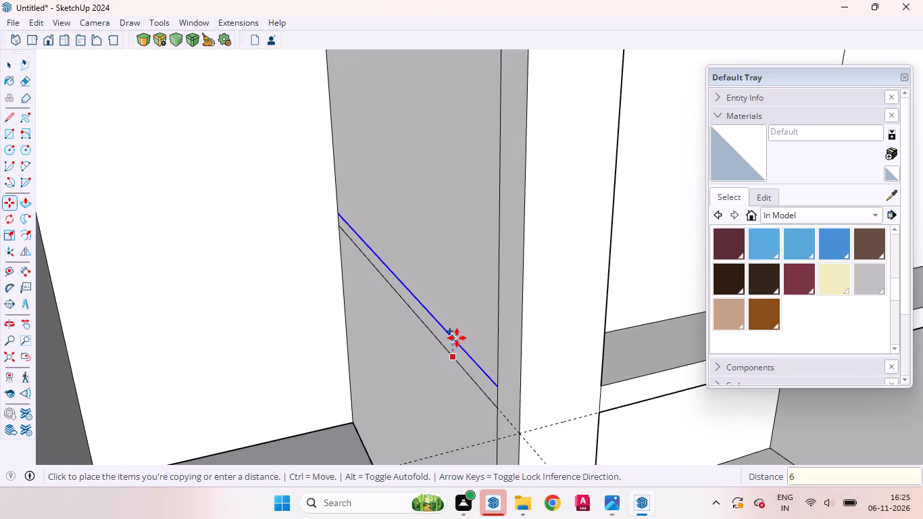
key("Return")
key("space")
Push/Pull the 6" strip 11' across the recess to the opposite side wall as a floor slab, and leave the building group.
scroll(461, 355, "up", 5)
left_click(464, 357)
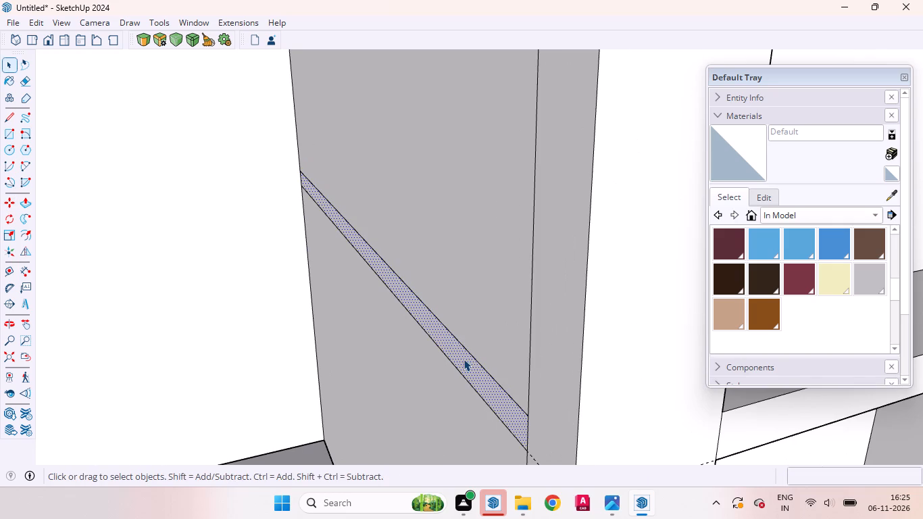
key("p")
left_click(463, 359)
scroll(428, 369, "down", 4)
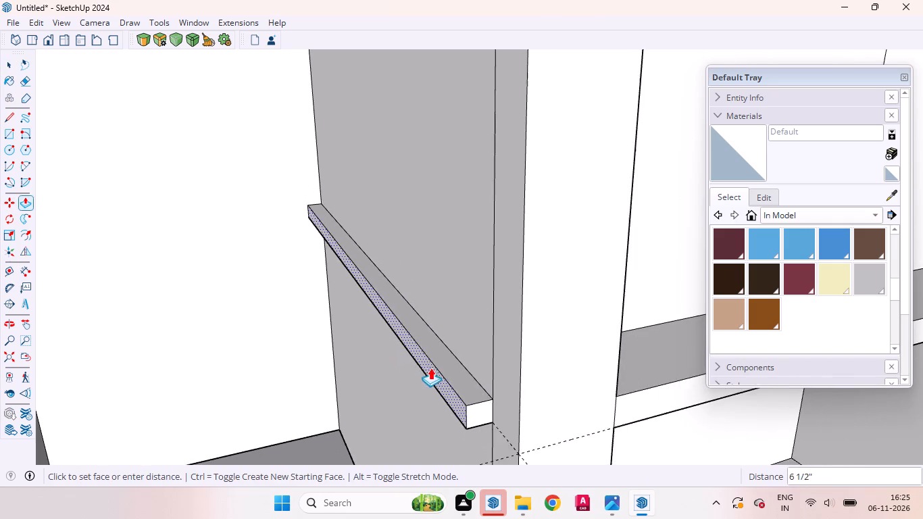
scroll(430, 368, "down", 13)
middle_click_drag(363, 379, 245, 362)
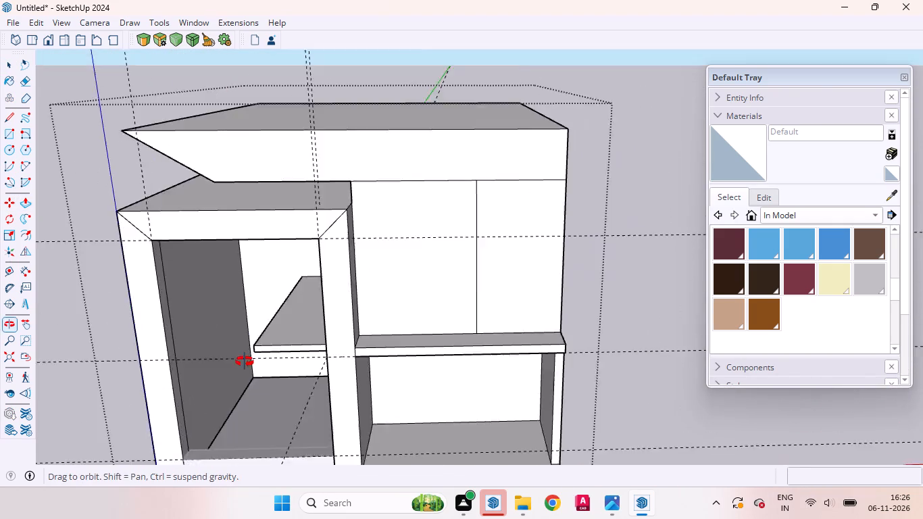
middle_click_drag(245, 362, 244, 362)
scroll(297, 357, "down", 8)
scroll(269, 333, "up", 5)
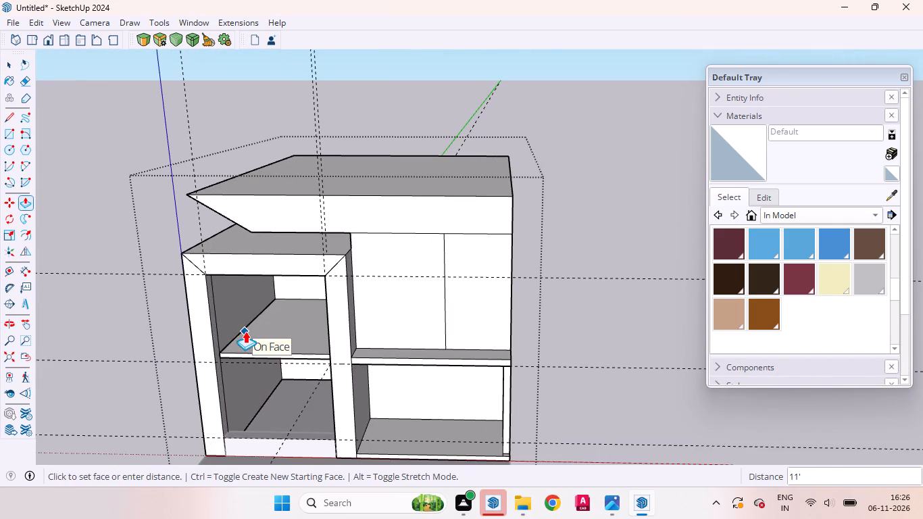
left_click(245, 331)
key("space")
left_click(628, 322)
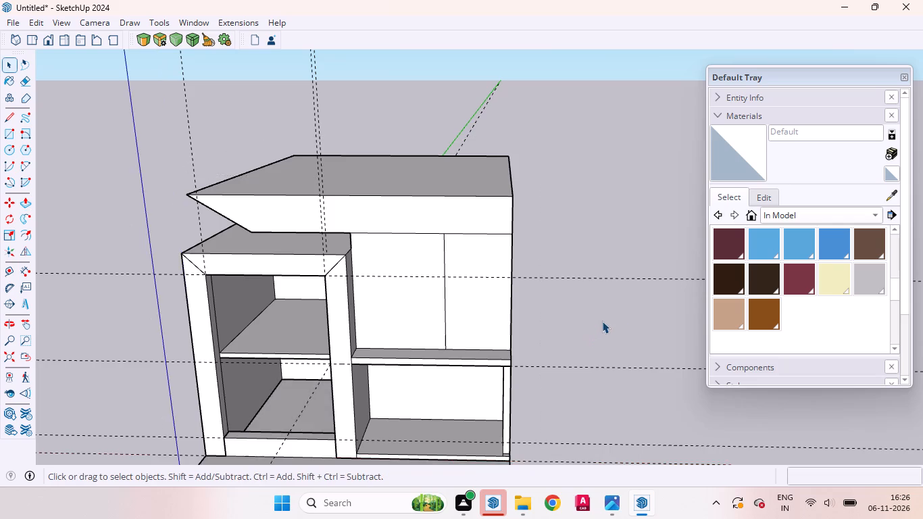
Examine the divided recess and the whole building from below, the front and the side.
scroll(616, 308, "down", 9)
middle_click_drag(539, 364, 545, 212)
scroll(485, 238, "up", 7)
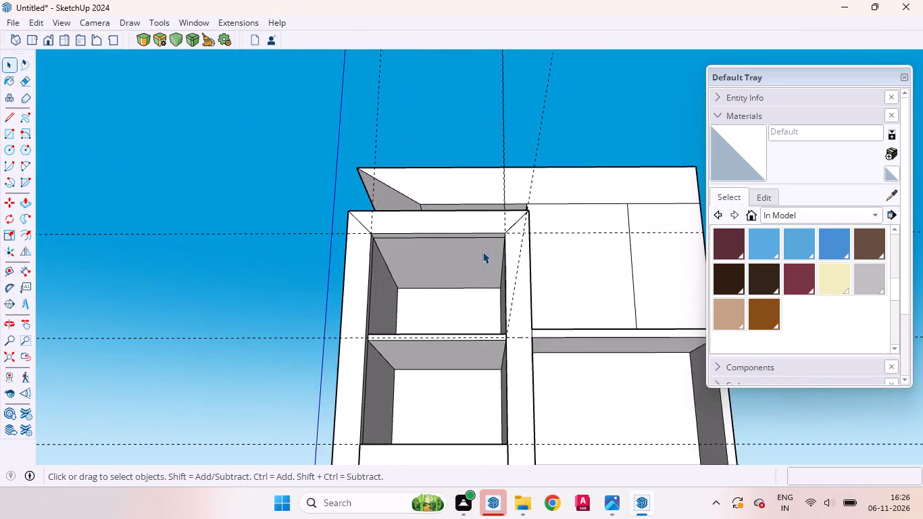
scroll(482, 251, "up", 4)
scroll(482, 275, "down", 1)
scroll(482, 276, "up", 3)
scroll(460, 305, "down", 4)
middle_click_drag(451, 367, 430, 385)
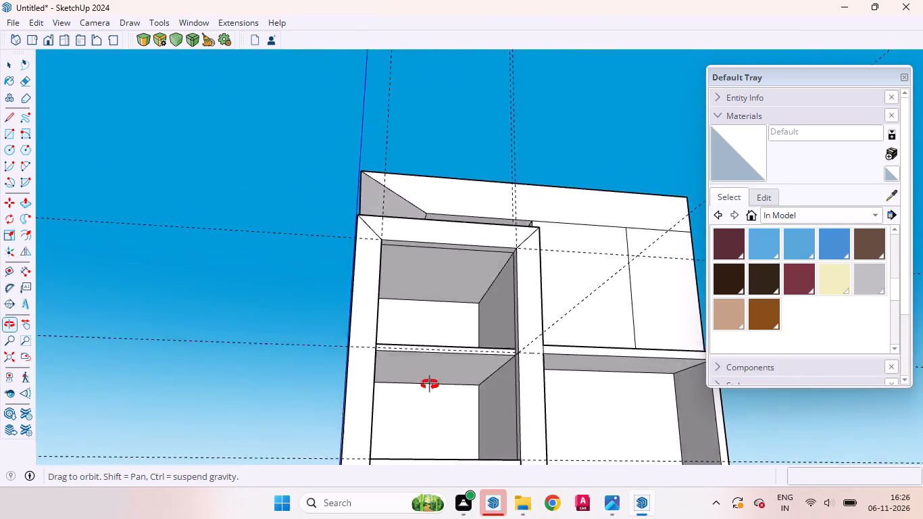
middle_click_drag(430, 385, 424, 392)
scroll(415, 331, "down", 8)
middle_click_drag(411, 362, 459, 411)
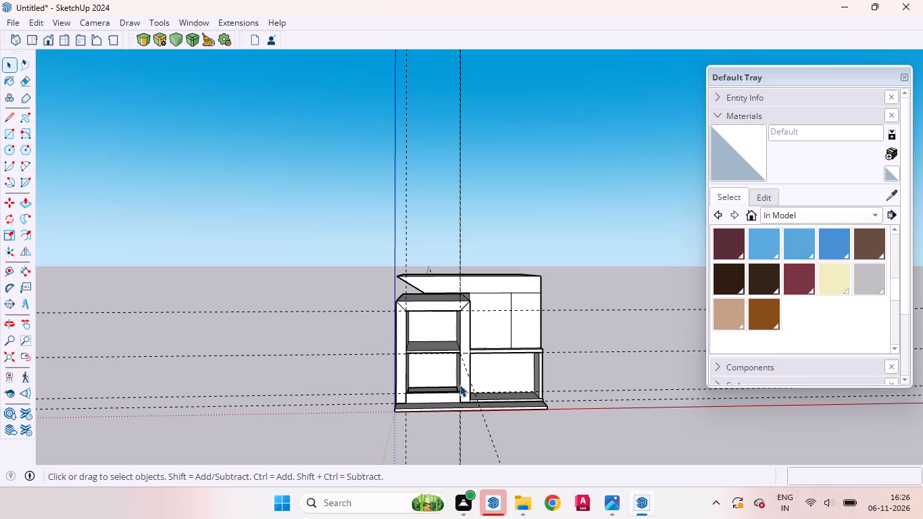
scroll(459, 385, "down", 2)
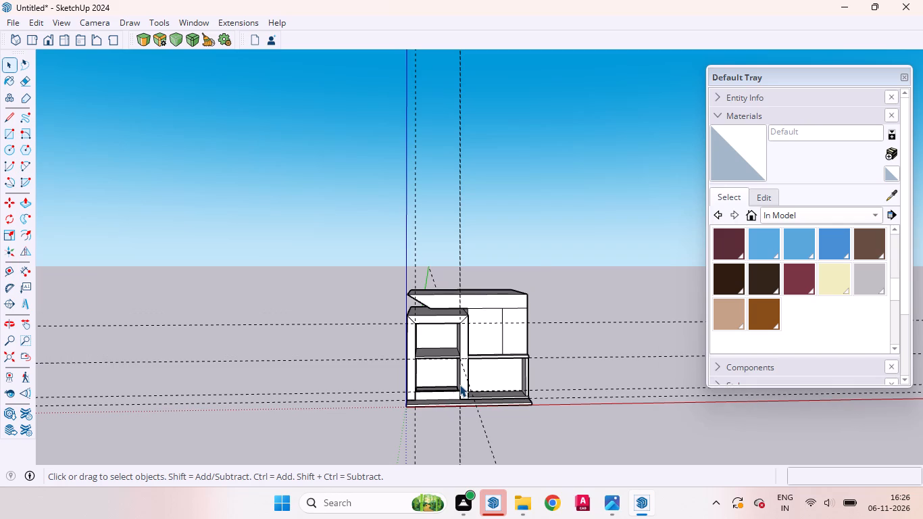
scroll(421, 293, "up", 3)
scroll(420, 299, "down", 3)
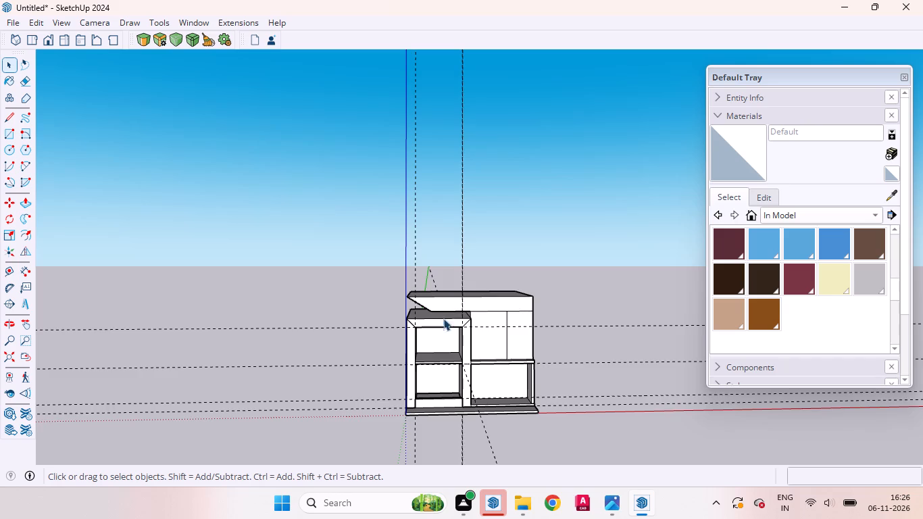
scroll(445, 341, "up", 7)
scroll(405, 293, "down", 5)
middle_click_drag(478, 280, 436, 266)
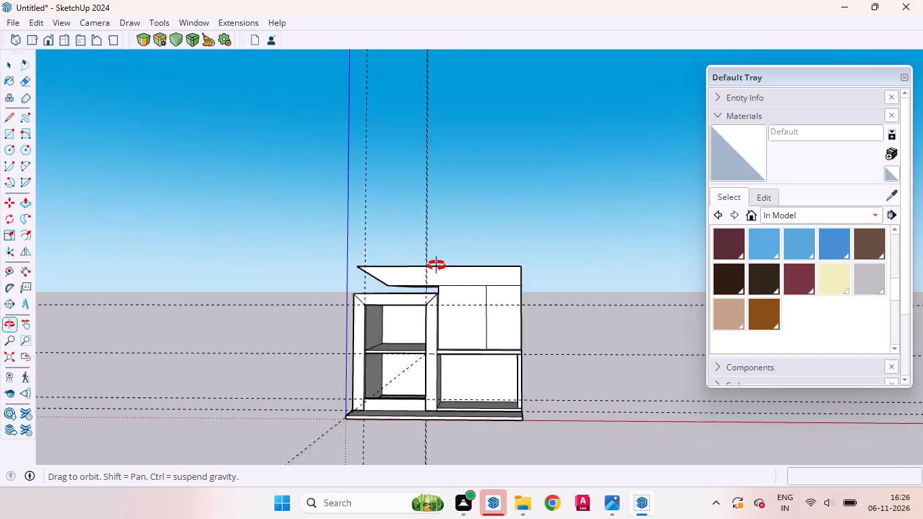
middle_click_drag(436, 266, 426, 255)
scroll(482, 282, "up", 4)
scroll(451, 282, "down", 4)
middle_click_drag(479, 299, 429, 310)
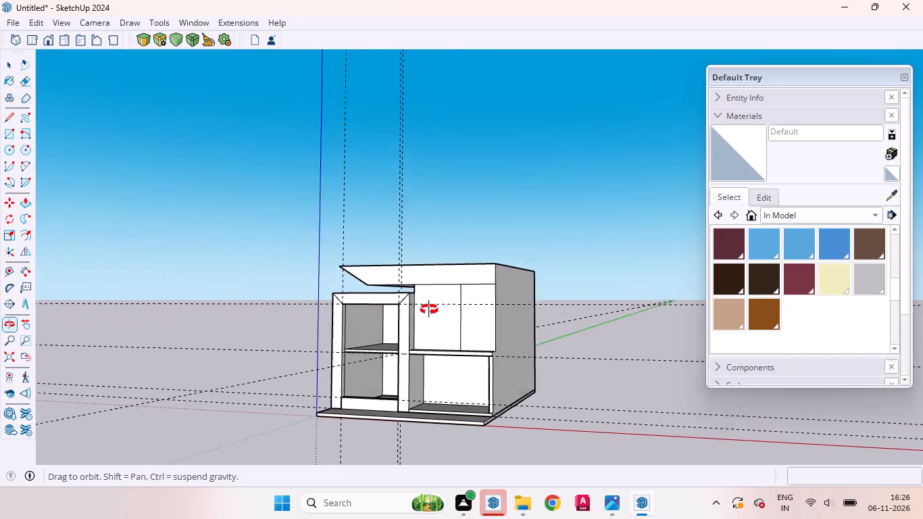
middle_click_drag(429, 310, 509, 282)
scroll(470, 305, "down", 4)
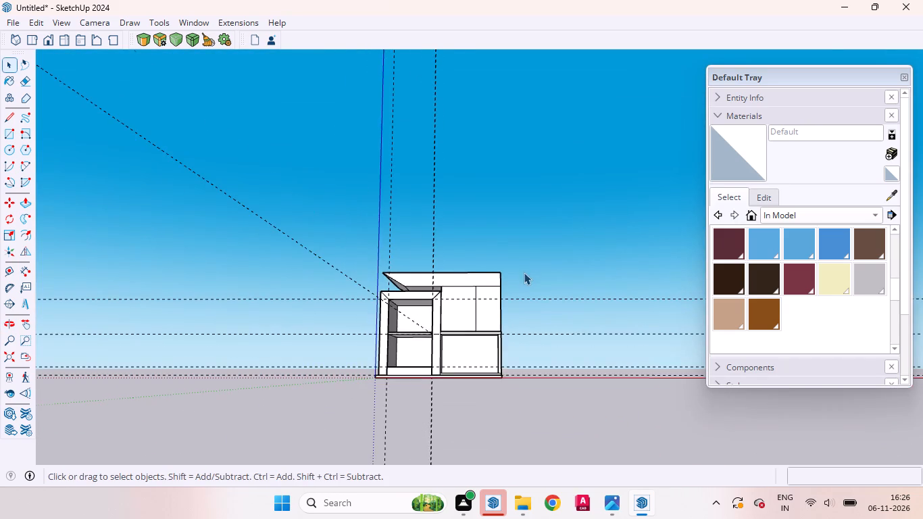
scroll(522, 272, "down", 3)
scroll(512, 328, "up", 13)
middle_click_drag(470, 367, 376, 454)
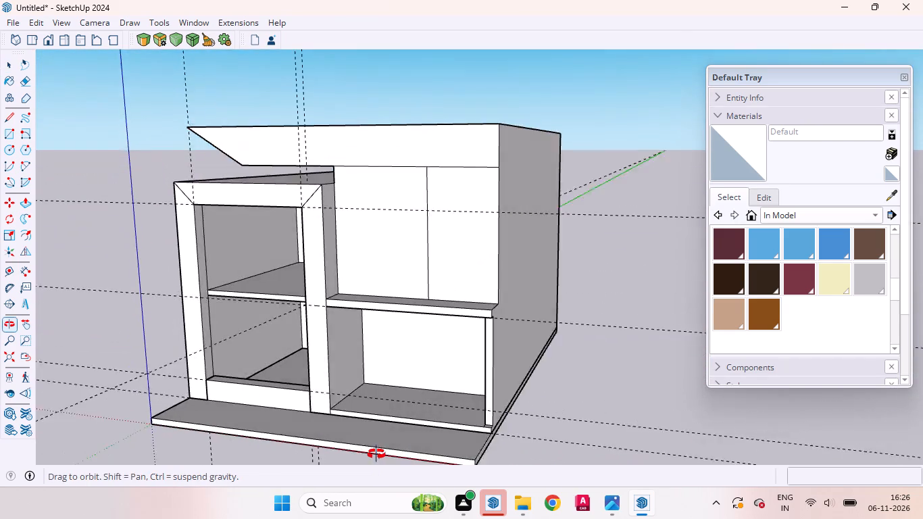
middle_click_drag(376, 454, 374, 454)
scroll(370, 418, "up", 4)
scroll(445, 399, "down", 2)
scroll(395, 407, "up", 3)
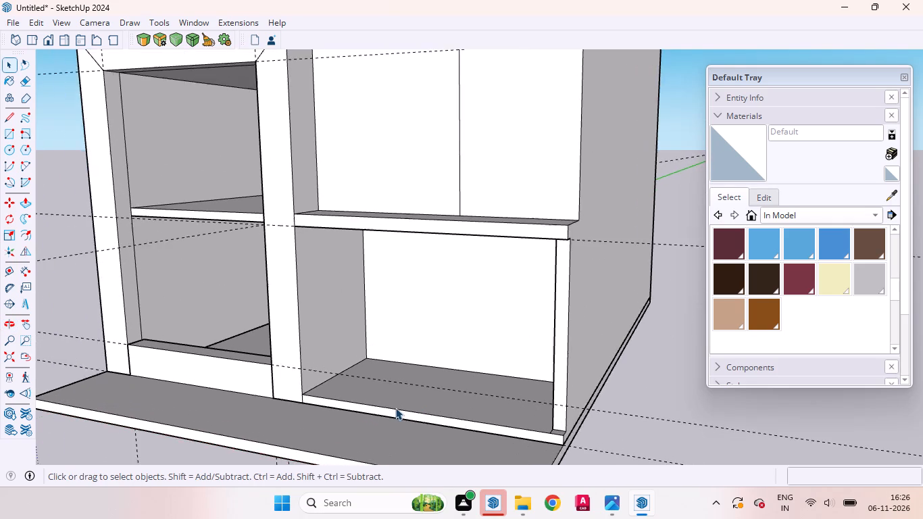
Inside the building group, push the front face of the lower opening's outer side wall back about 4 9/16".
scroll(395, 407, "up", 7)
left_click(357, 420)
scroll(372, 308, "down", 4)
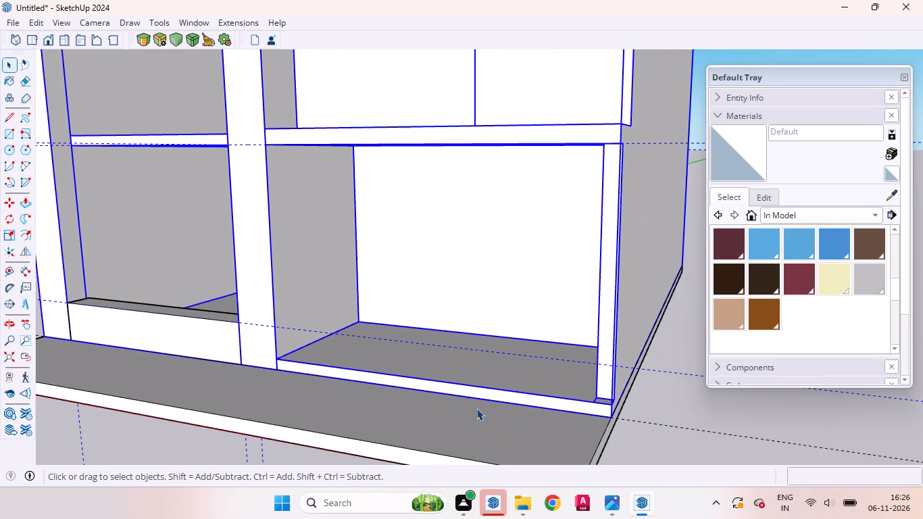
scroll(493, 410, "up", 4)
double_click(496, 390)
left_click(491, 387)
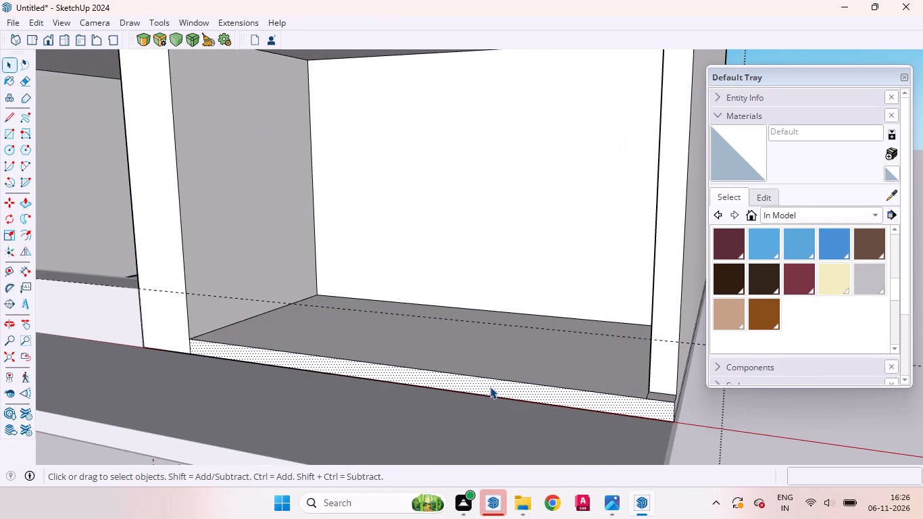
scroll(567, 390, "down", 3)
middle_click_drag(573, 391, 703, 341)
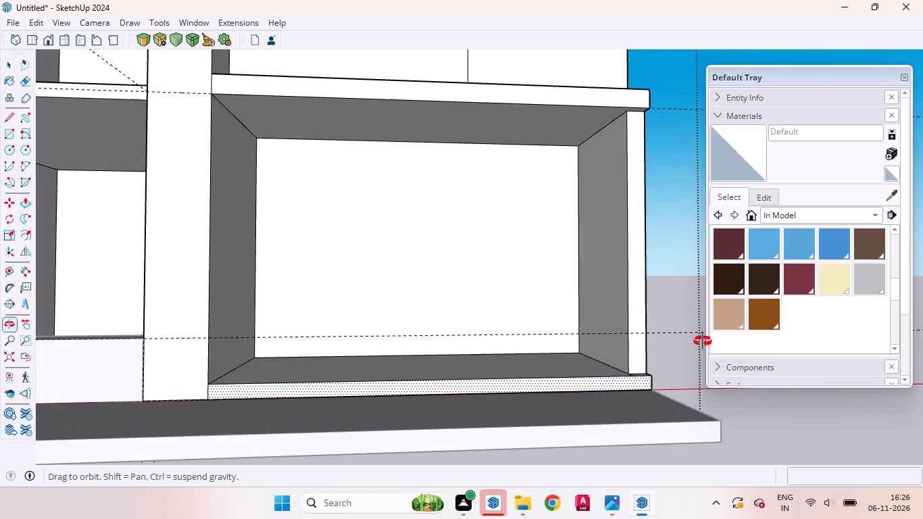
middle_click_drag(703, 341, 701, 343)
scroll(478, 390, "down", 4)
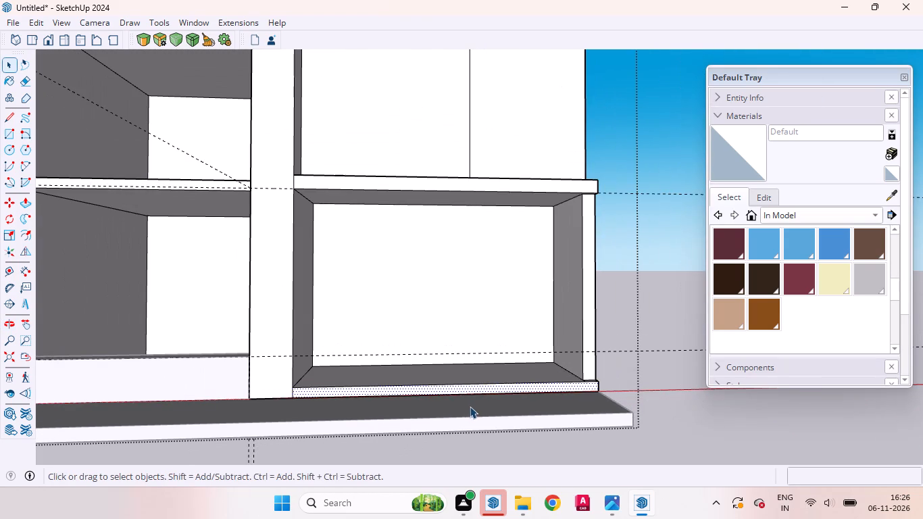
scroll(612, 218, "up", 4)
left_click(572, 237)
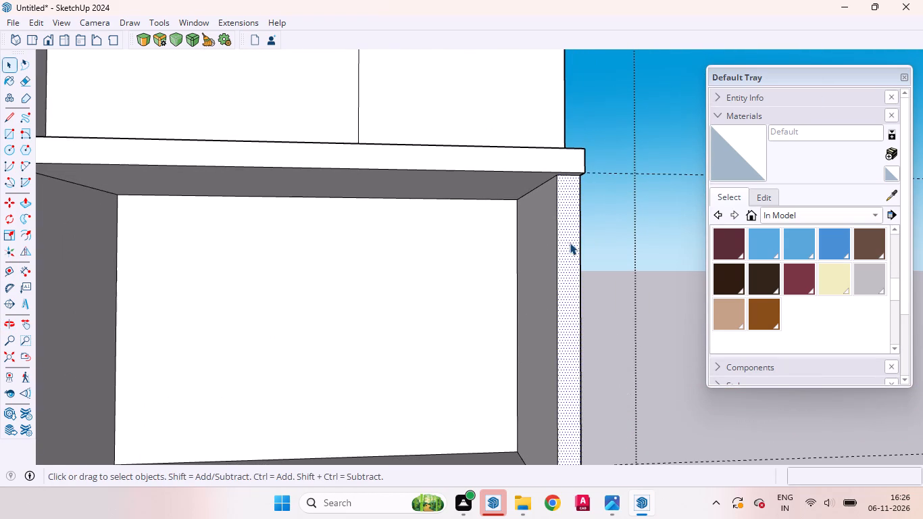
key("p")
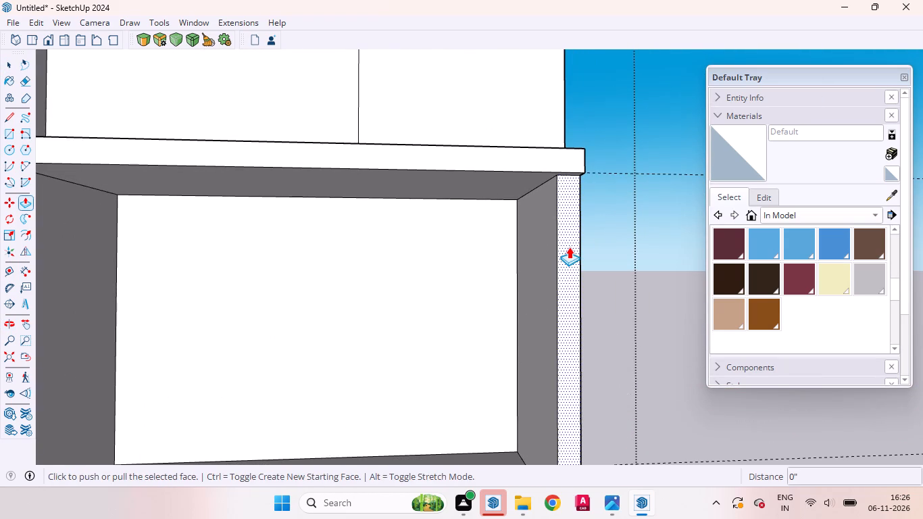
left_click(569, 247)
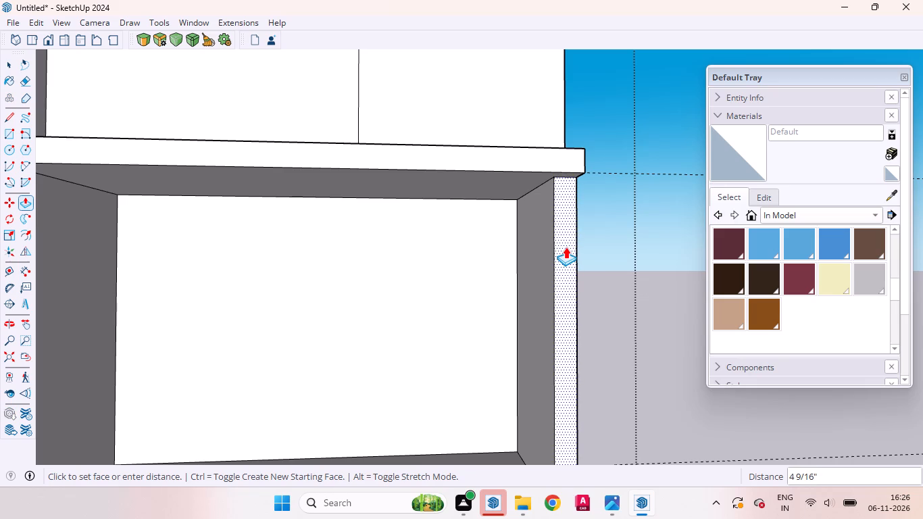
key("space")
left_click(606, 280)
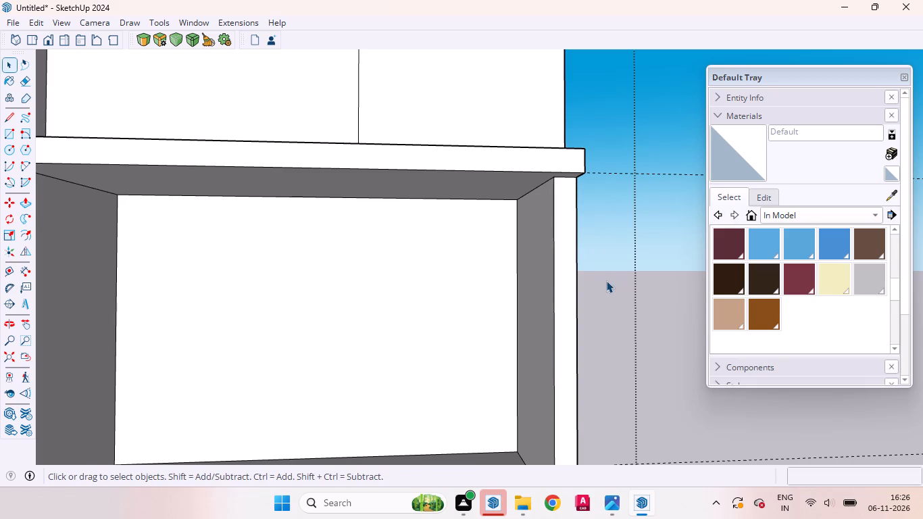
Copy the upper wall's vertical dividing line 2" sideways towards the recess.
scroll(433, 253, "down", 5)
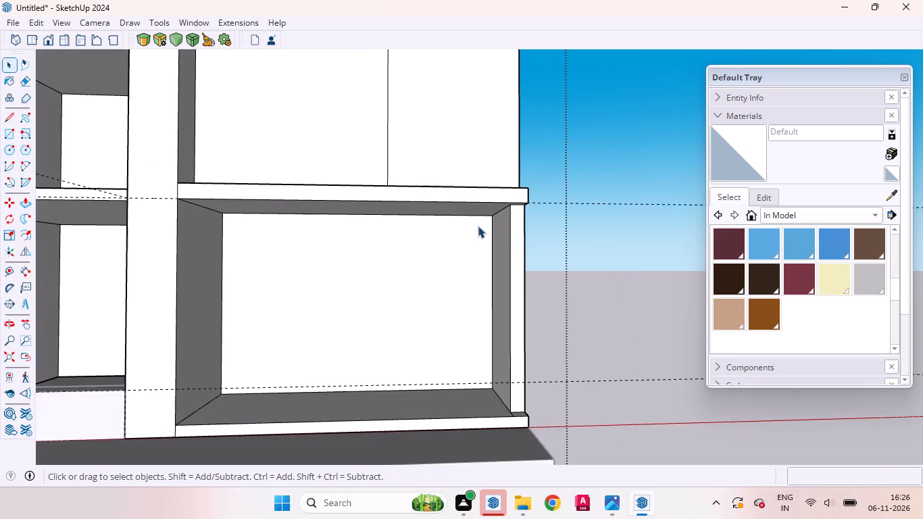
scroll(478, 226, "down", 3)
middle_click_drag(469, 310, 462, 400)
scroll(493, 332, "down", 8)
middle_click_drag(455, 339, 449, 321)
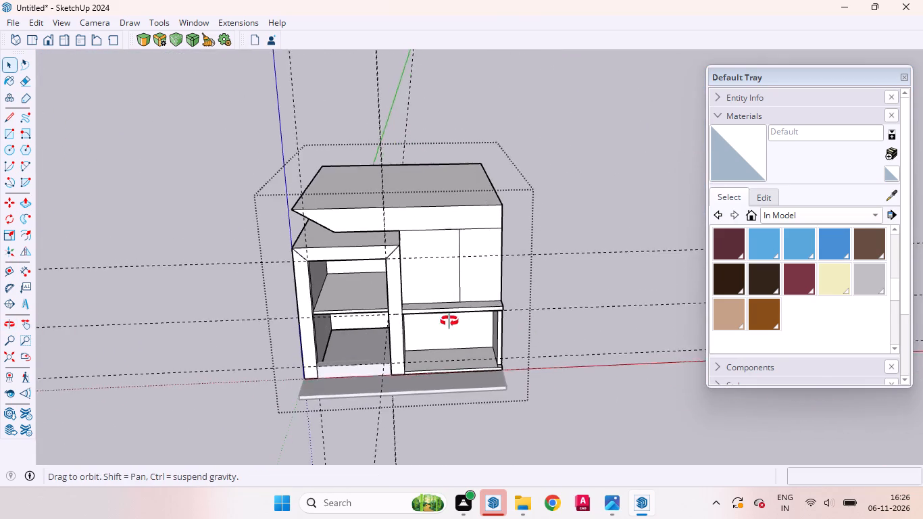
middle_click_drag(449, 321, 453, 214)
scroll(455, 207, "up", 4)
left_click(447, 245)
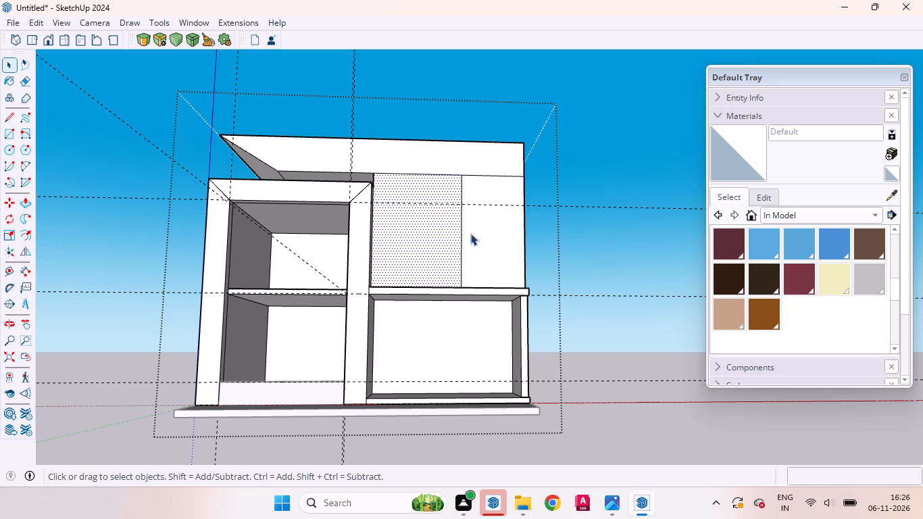
middle_click_drag(441, 259, 446, 336)
scroll(419, 216, "up", 9)
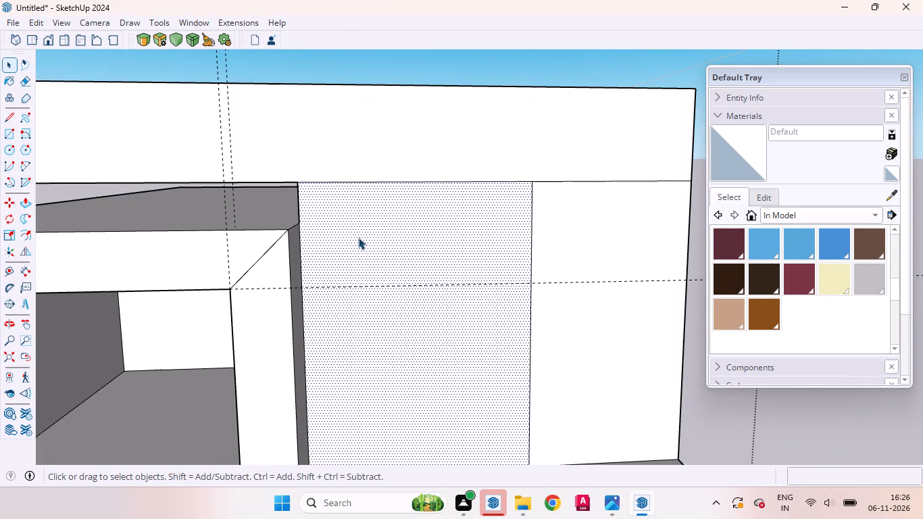
left_click(532, 219)
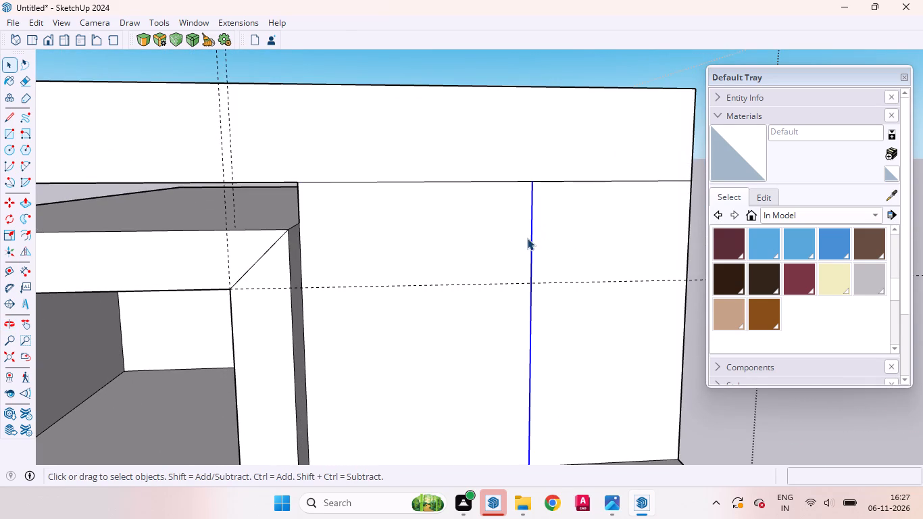
key("m")
scroll(527, 243, "up", 8)
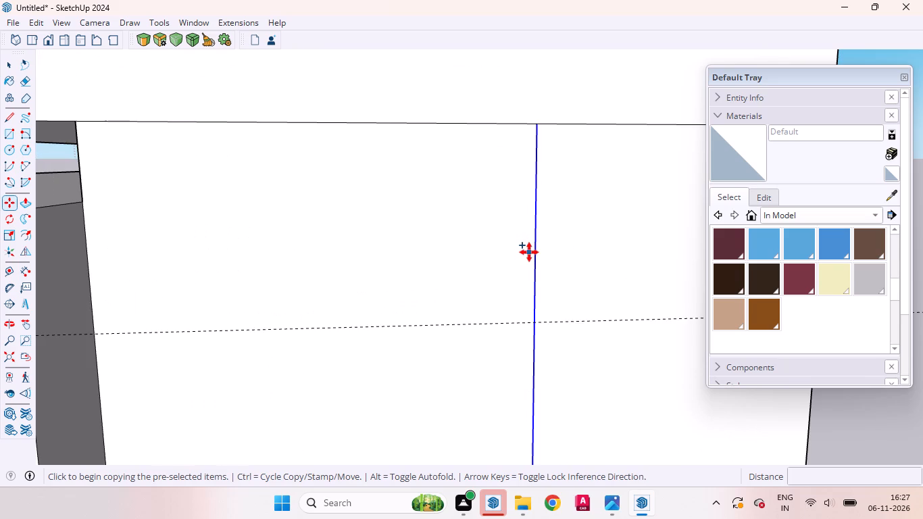
left_click(529, 252)
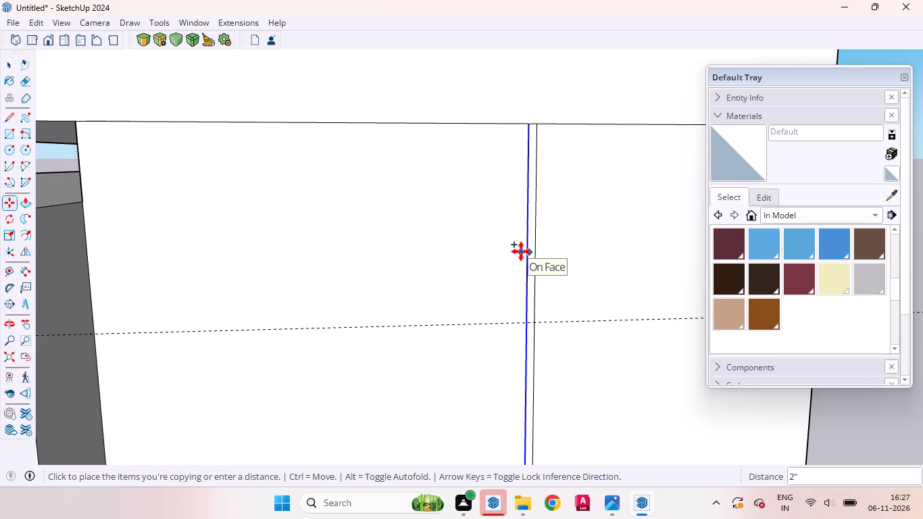
left_click(521, 251)
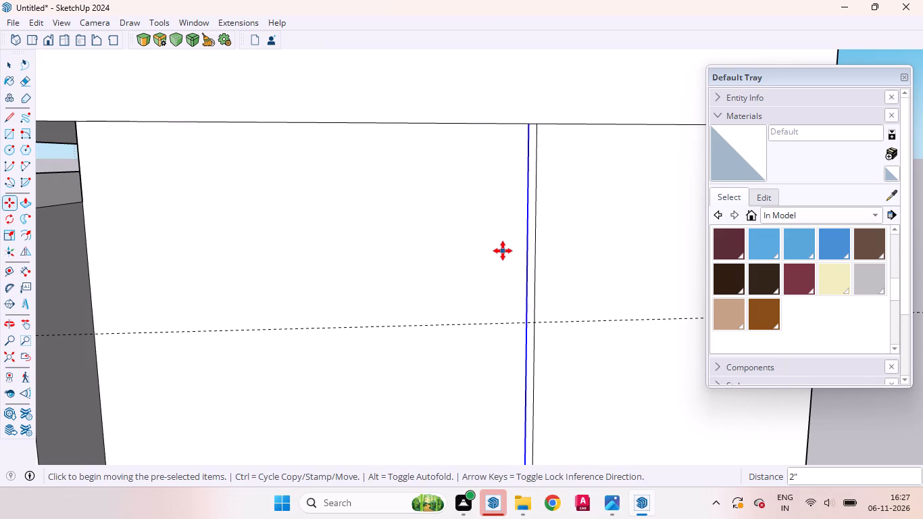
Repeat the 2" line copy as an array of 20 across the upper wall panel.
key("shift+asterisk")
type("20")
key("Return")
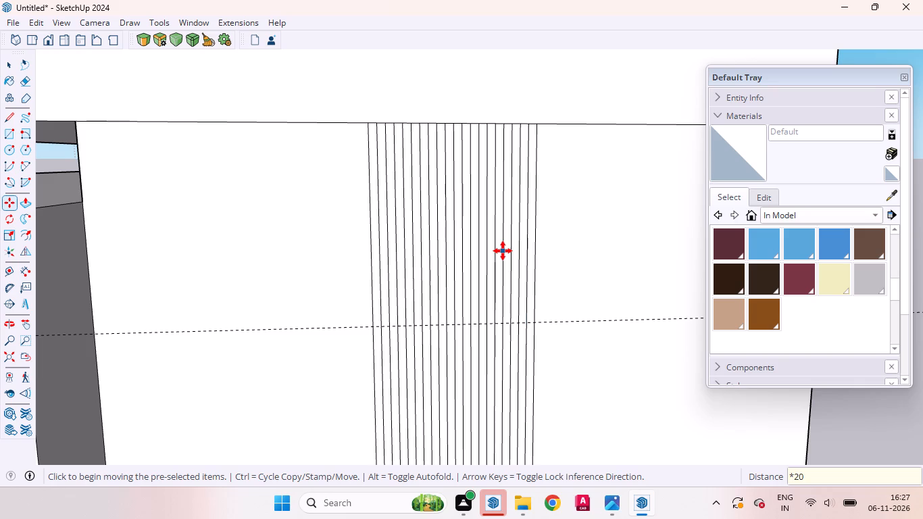
Set the line array to 60 copies at 2" spacing, filling the upper wall panel up to the recess.
key("shift+asterisk")
type("60")
key("Return")
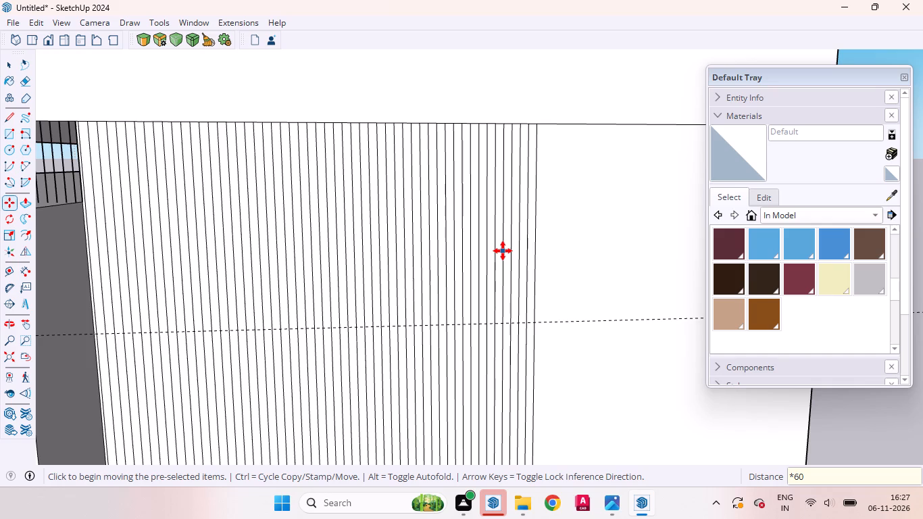
scroll(612, 364, "down", 10)
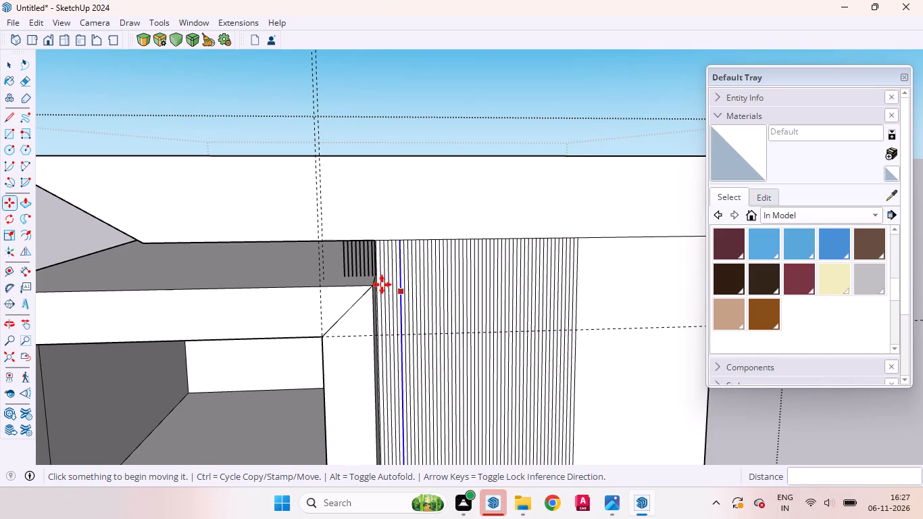
key("space")
Erase the four surplus vertical lines nearest the striped panel that overrun its edge above the recess frame.
scroll(364, 270, "up", 16)
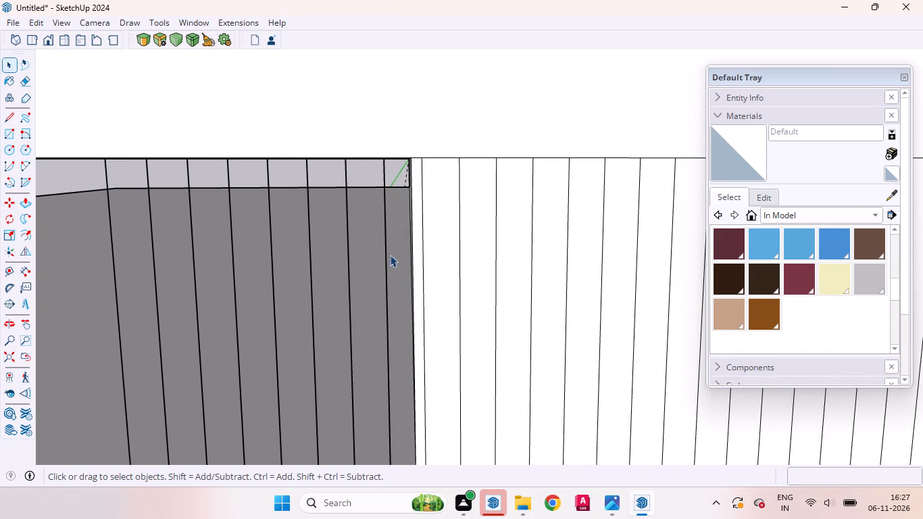
left_click(386, 250)
right_click(386, 250)
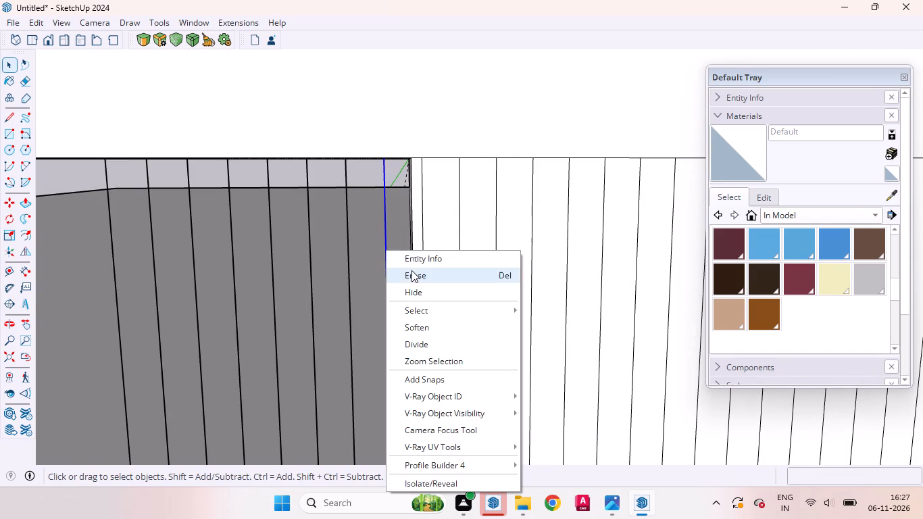
left_click(411, 270)
left_click(349, 269)
right_click(349, 268)
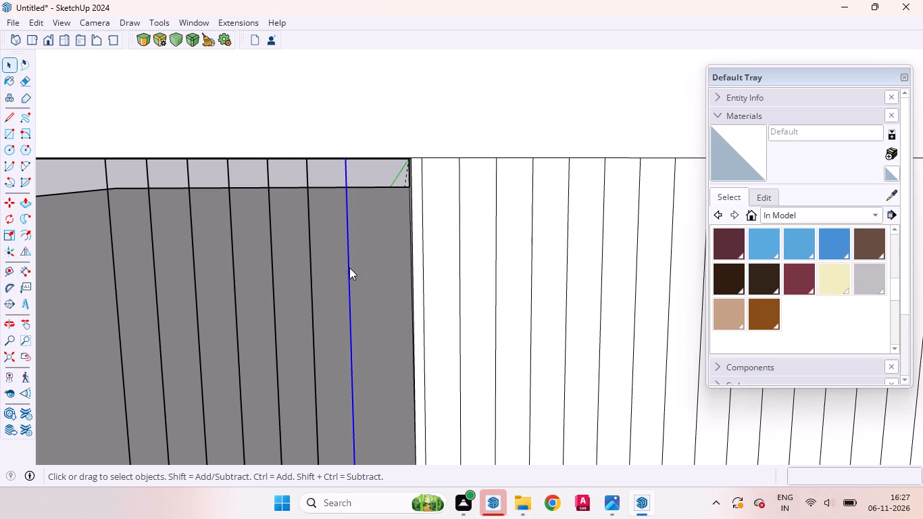
left_click(372, 292)
left_click(311, 274)
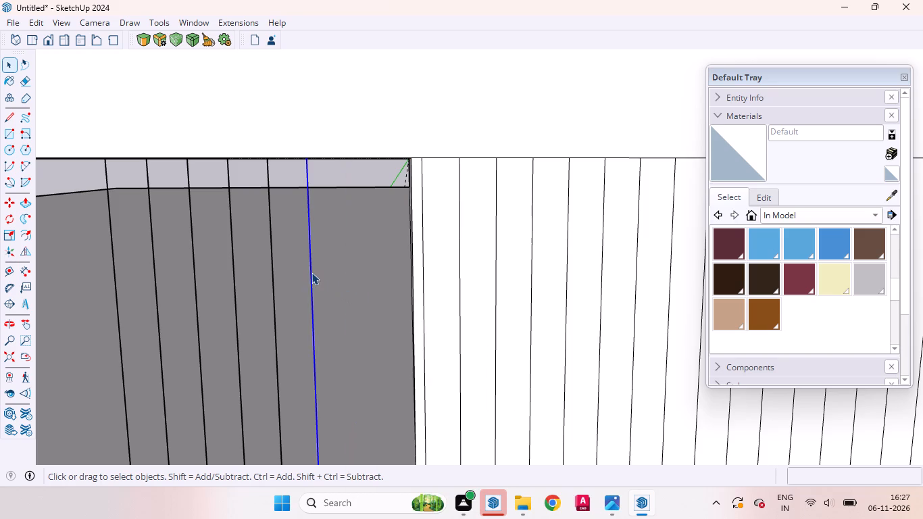
right_click(311, 272)
left_click(340, 298)
left_click(275, 283)
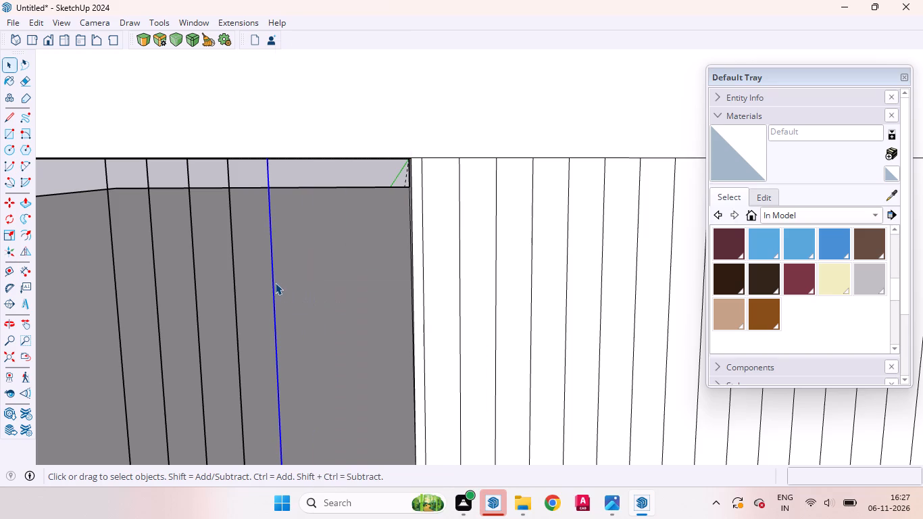
right_click(275, 282)
left_click(309, 70)
Erase the remaining four surplus vertical lines standing above the recess frame beyond the striped panel.
scroll(360, 185, "down", 4)
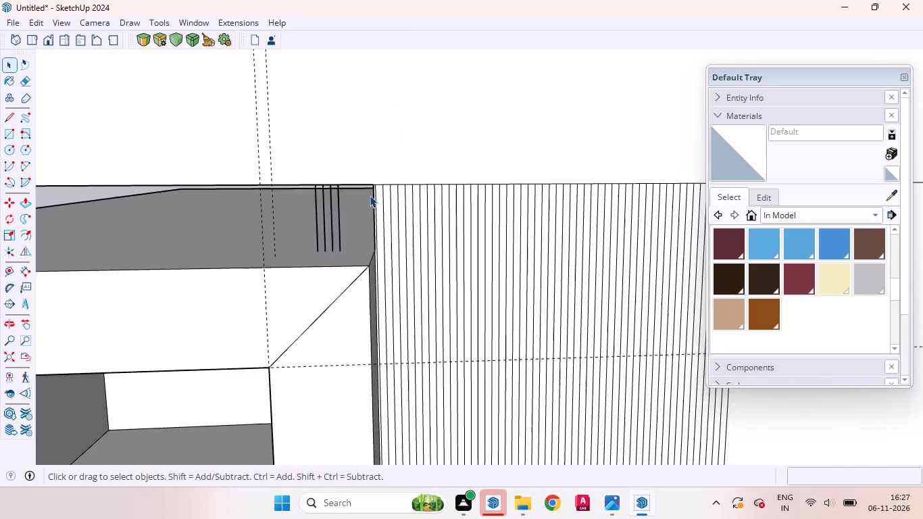
scroll(370, 195, "down", 3)
scroll(362, 216, "up", 8)
scroll(347, 208, "down", 4)
scroll(322, 213, "up", 4)
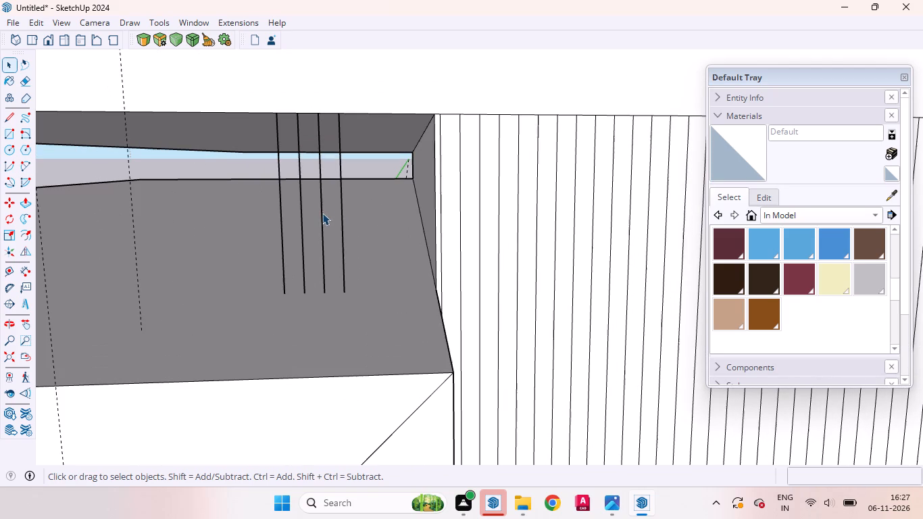
left_click_drag(250, 180, 366, 265)
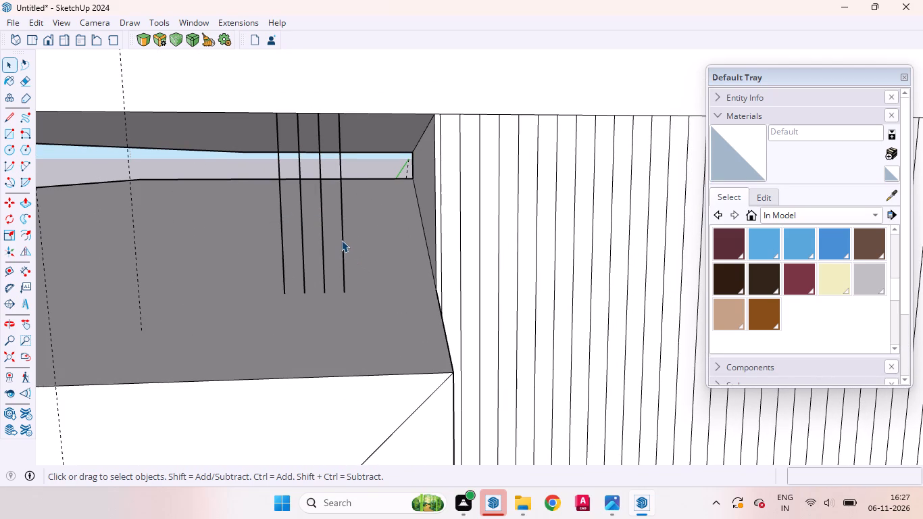
left_click(343, 240)
right_click(343, 240)
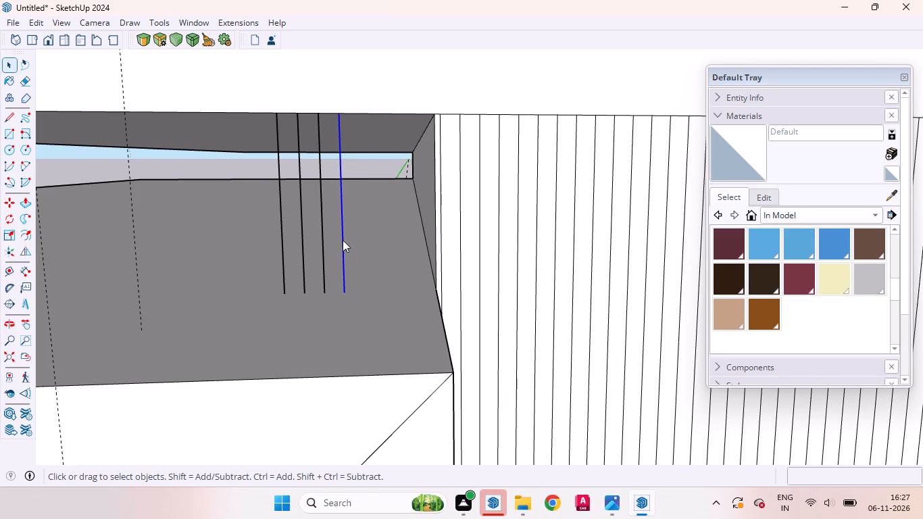
left_click(364, 259)
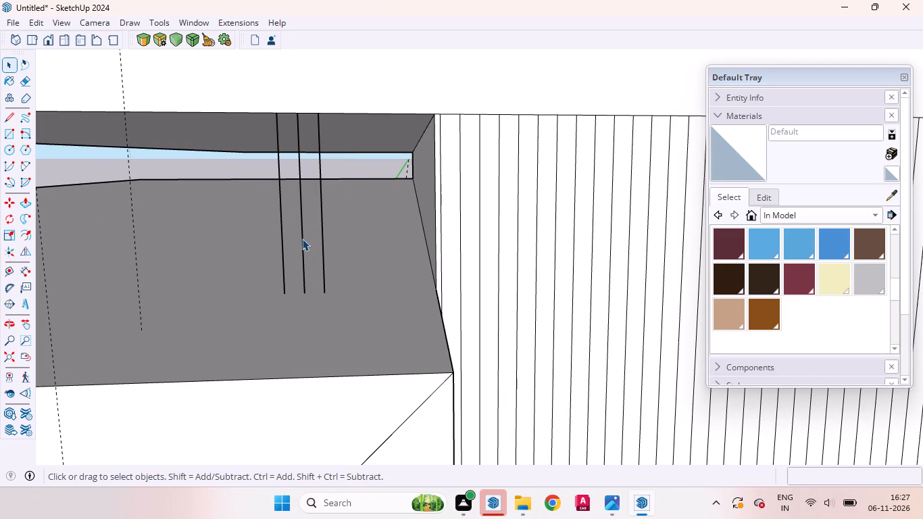
left_click(303, 239)
right_click(303, 239)
left_click(328, 257)
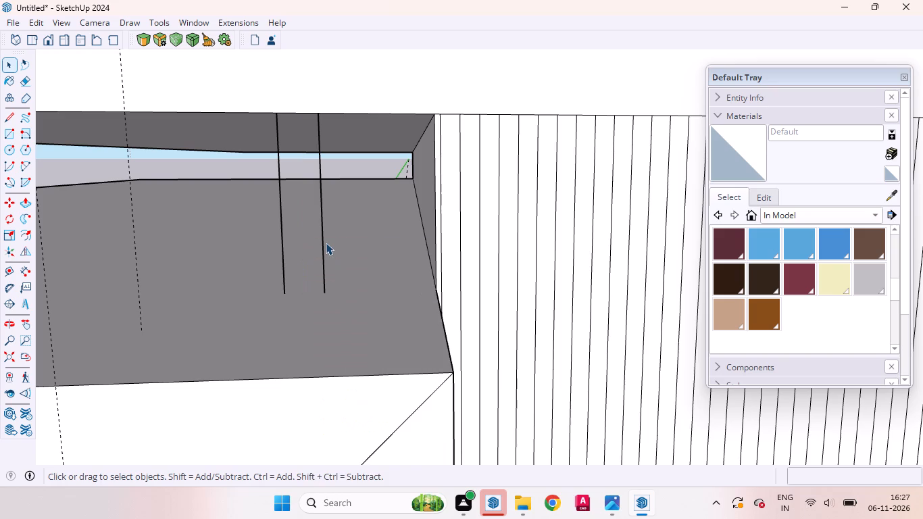
left_click(324, 237)
right_click(324, 237)
left_click(346, 265)
left_click(284, 234)
right_click(284, 234)
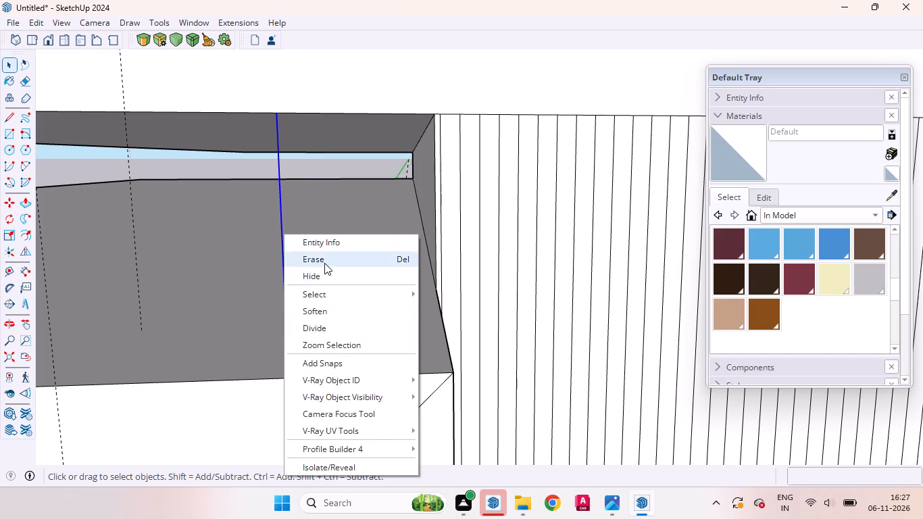
left_click(324, 261)
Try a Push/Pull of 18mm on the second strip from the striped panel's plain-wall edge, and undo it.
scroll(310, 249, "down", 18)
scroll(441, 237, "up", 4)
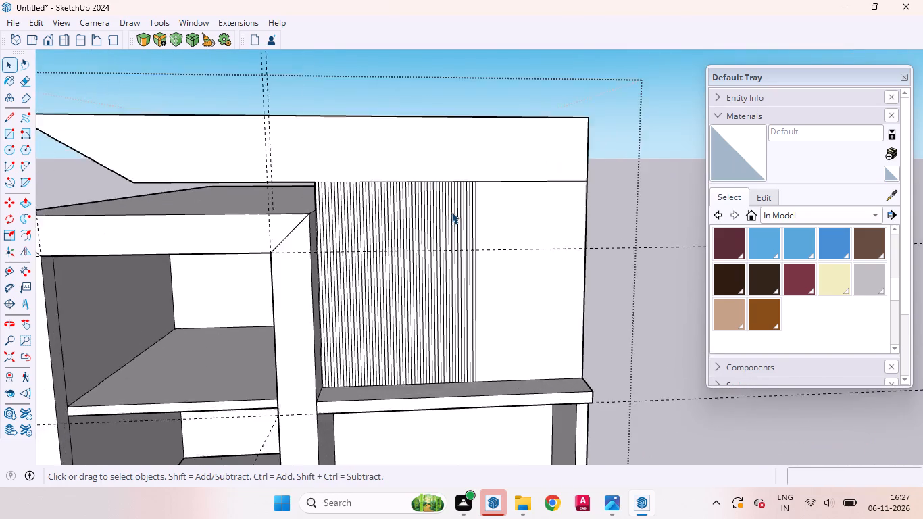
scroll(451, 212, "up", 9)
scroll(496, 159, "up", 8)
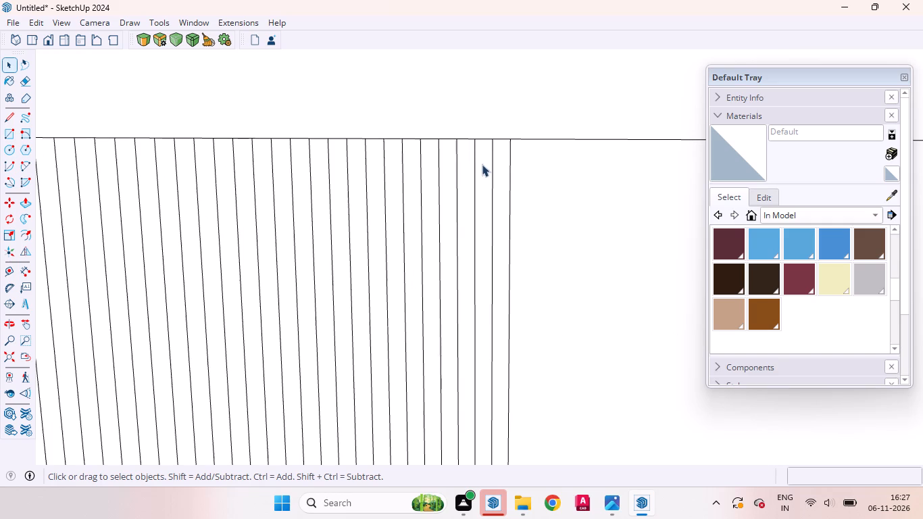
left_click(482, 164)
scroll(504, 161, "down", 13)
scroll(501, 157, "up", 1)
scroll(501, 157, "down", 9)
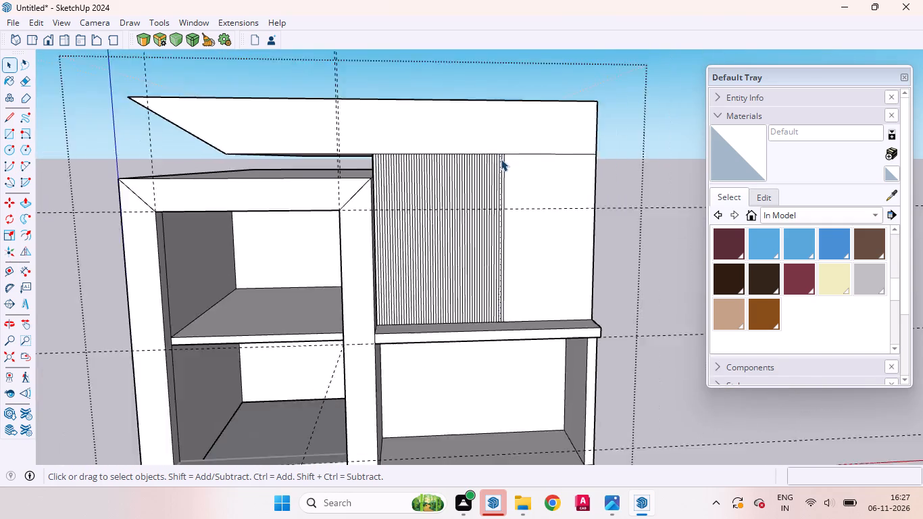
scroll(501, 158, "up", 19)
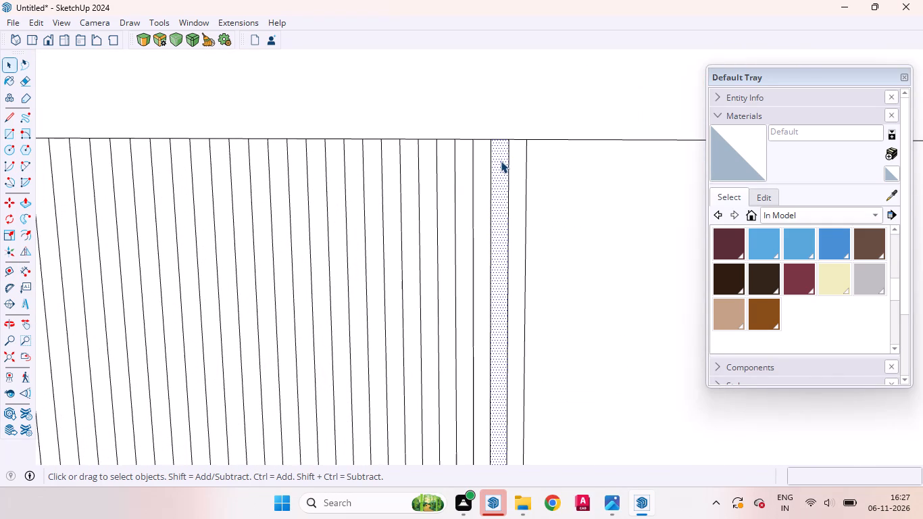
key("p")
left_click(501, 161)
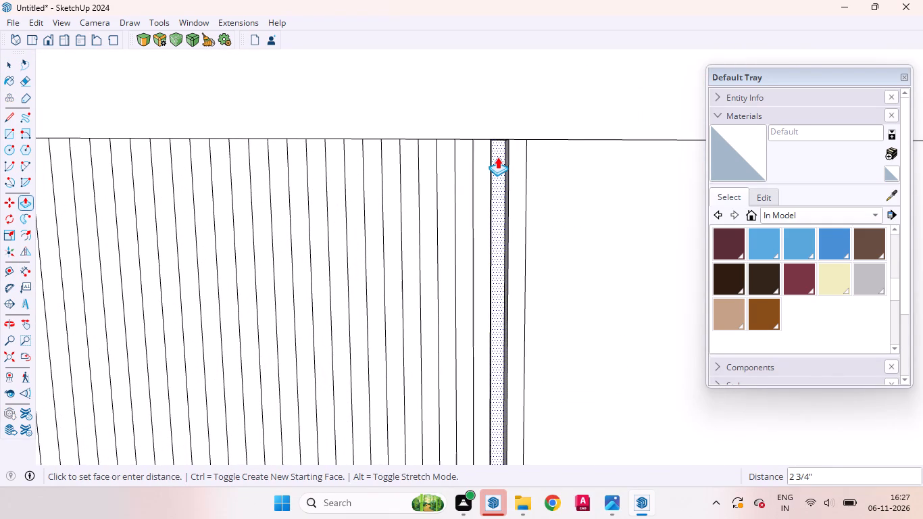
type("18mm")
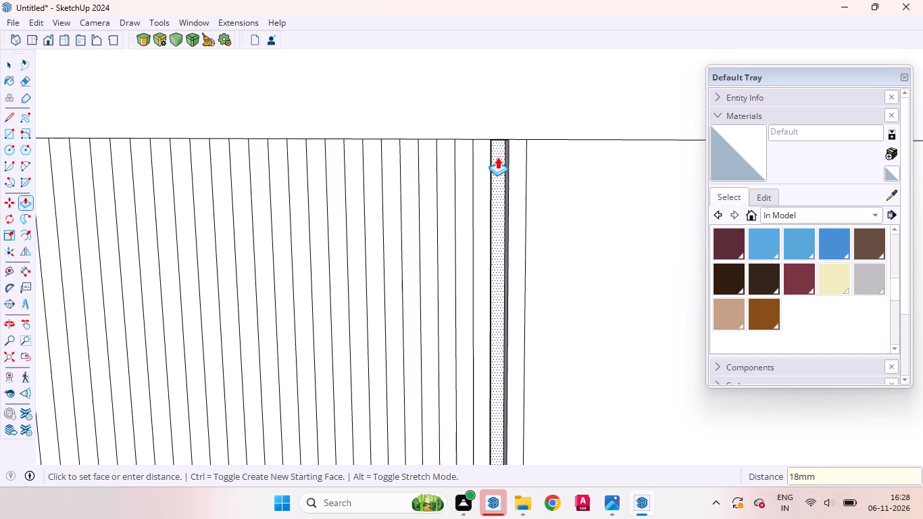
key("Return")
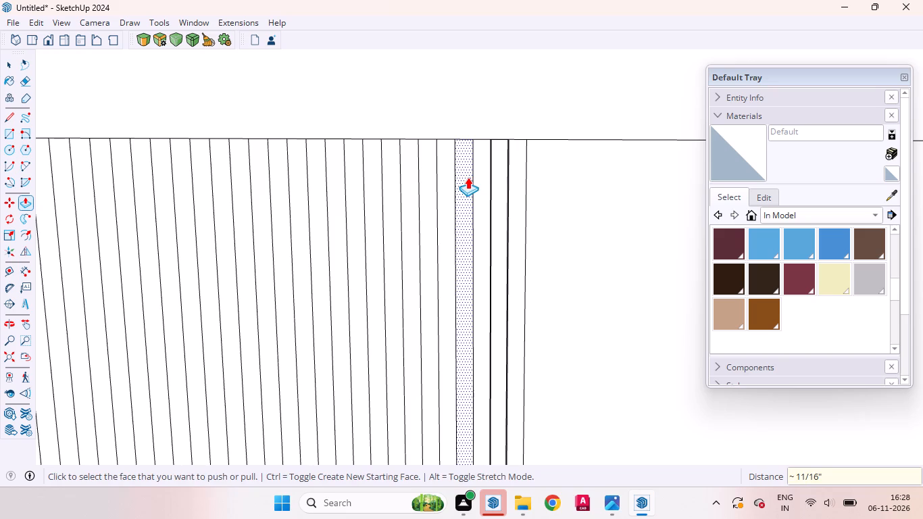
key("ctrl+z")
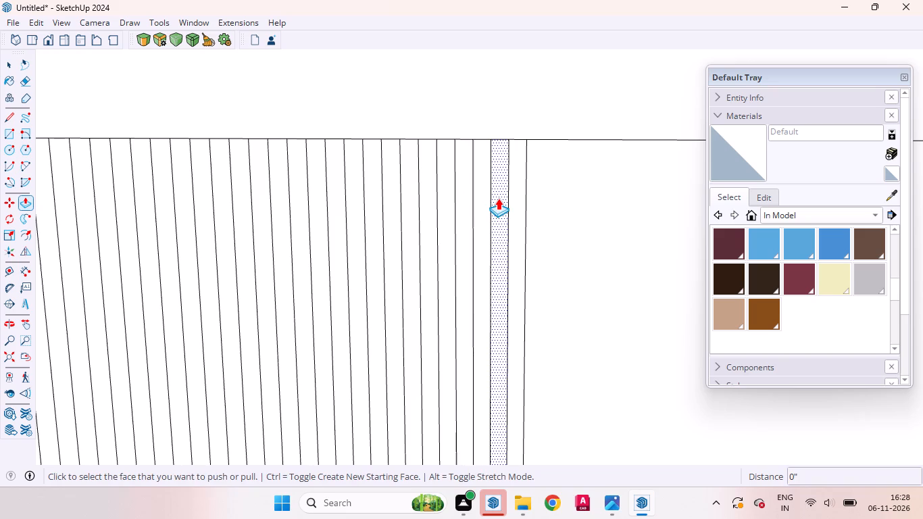
Push/Pull the second strip from the striped panel's plain-wall edge outward by 2".
left_click(498, 198)
key("2")
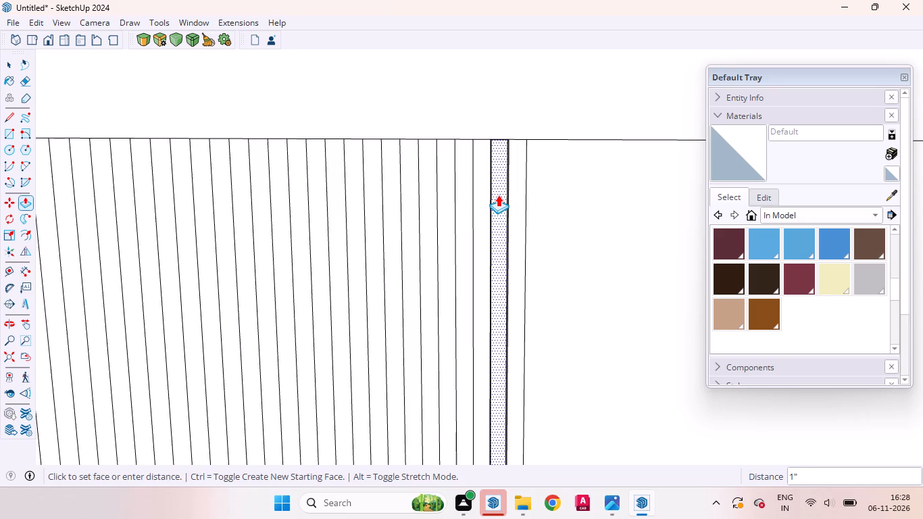
key("Return")
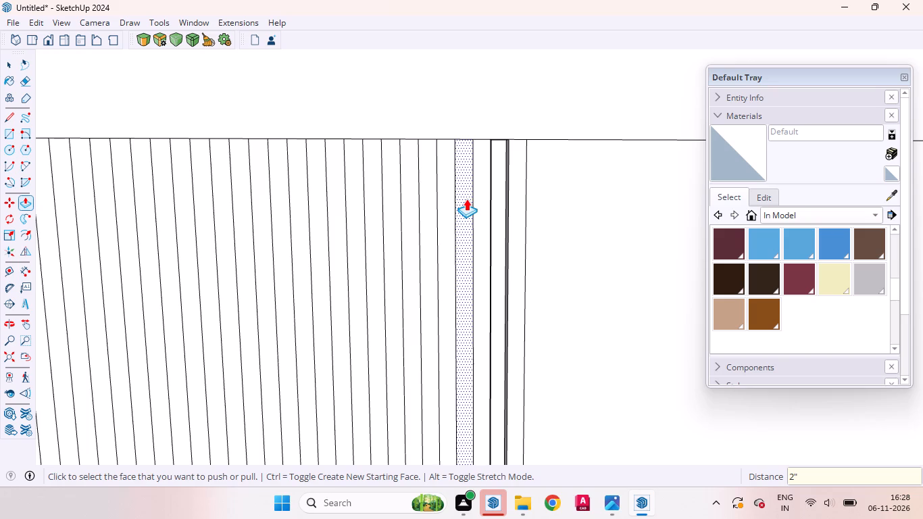
Repeat the 2" extrusion on the next four alternate strips, working from the plain wall toward the recess frame.
double_click(466, 198)
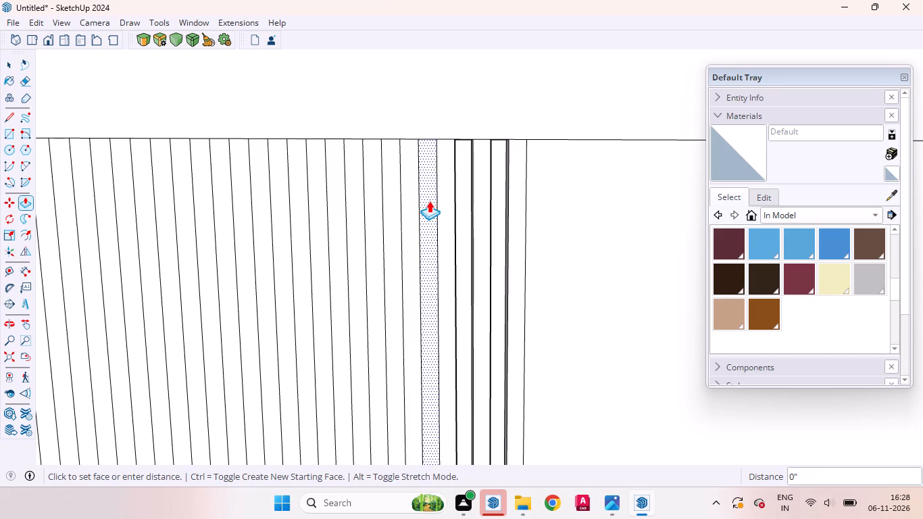
left_click(429, 201)
left_click(428, 201)
double_click(428, 201)
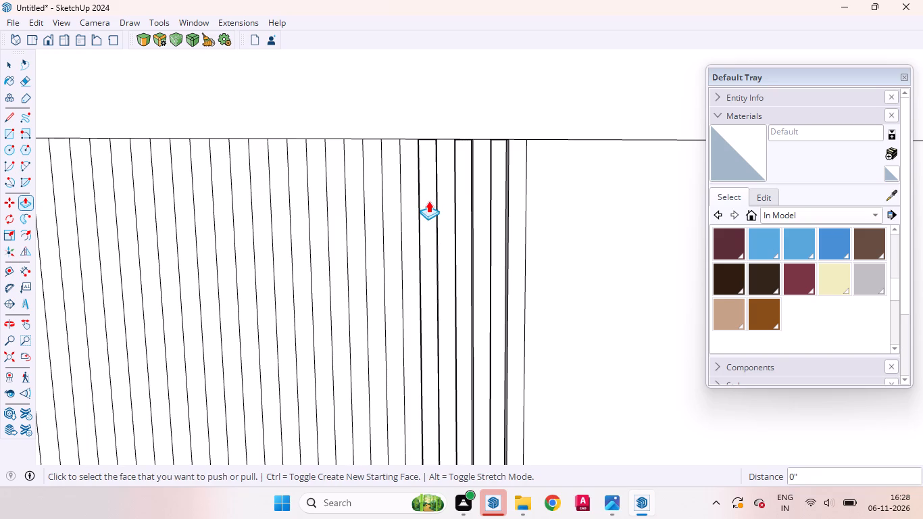
scroll(426, 199, "up", 3)
middle_click_drag(440, 230, 592, 258)
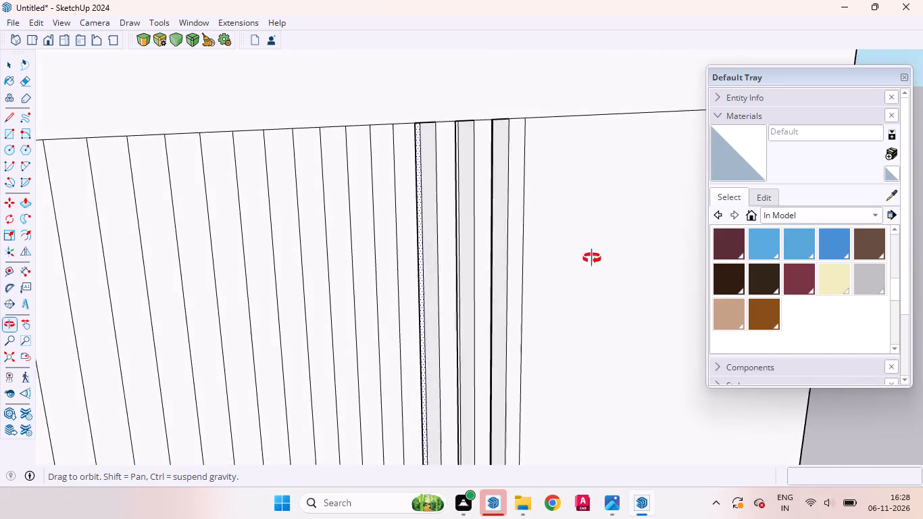
middle_click_drag(592, 258, 480, 255)
double_click(384, 223)
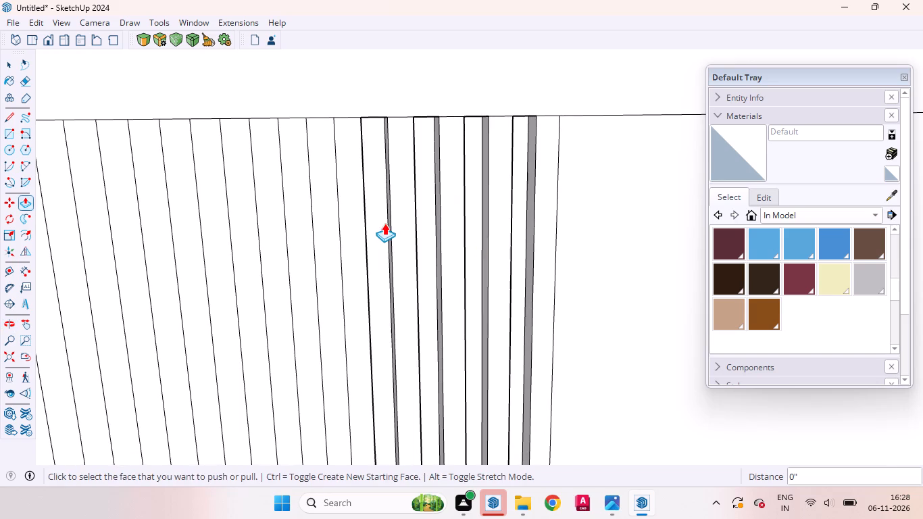
double_click(320, 234)
Extrude the next six alternate strips by the same 2", continuing across the upper panel toward the recess frame.
scroll(541, 228, "down", 7)
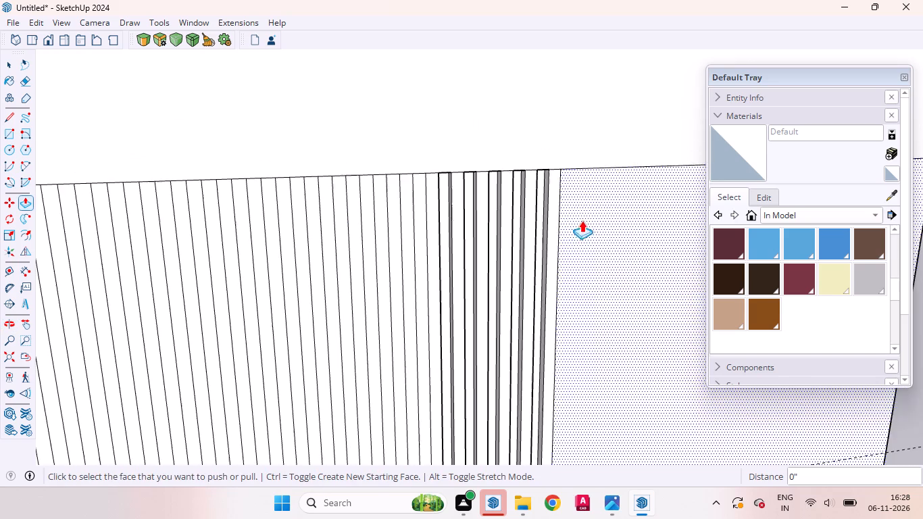
scroll(384, 216, "up", 7)
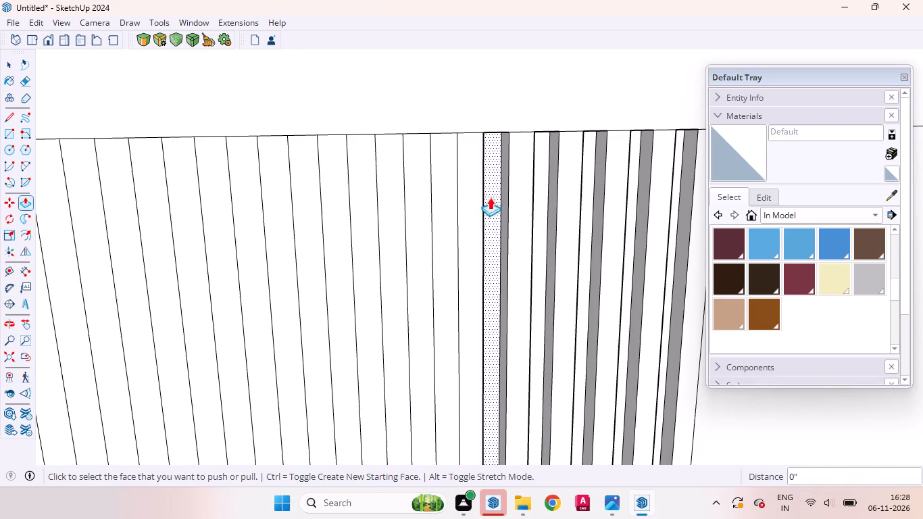
double_click(446, 202)
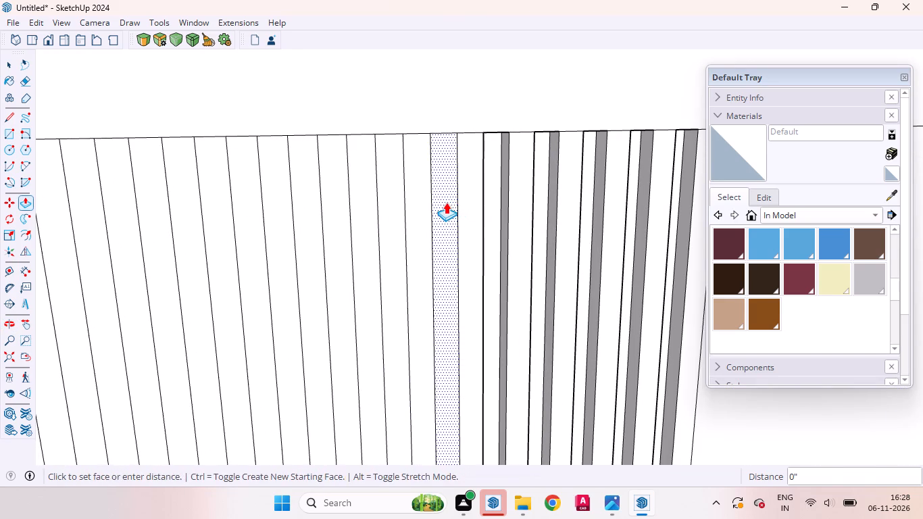
double_click(396, 212)
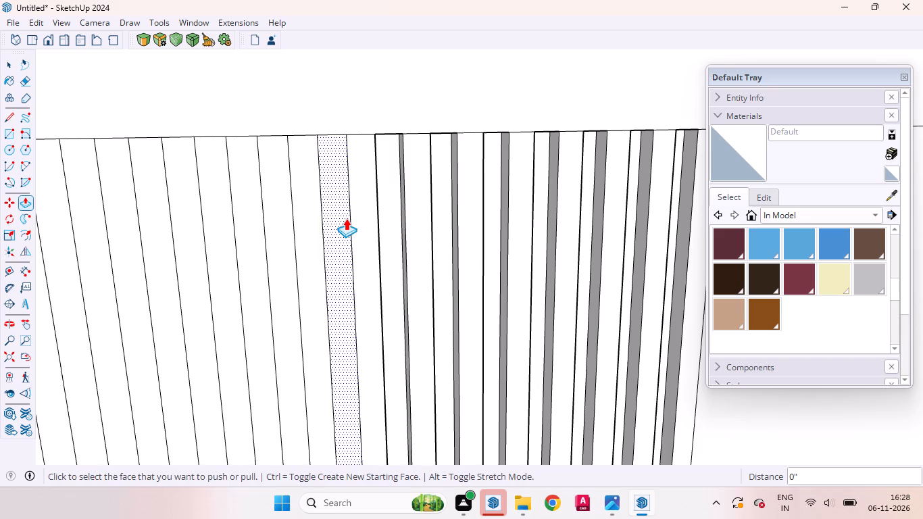
double_click(346, 218)
scroll(564, 232, "down", 12)
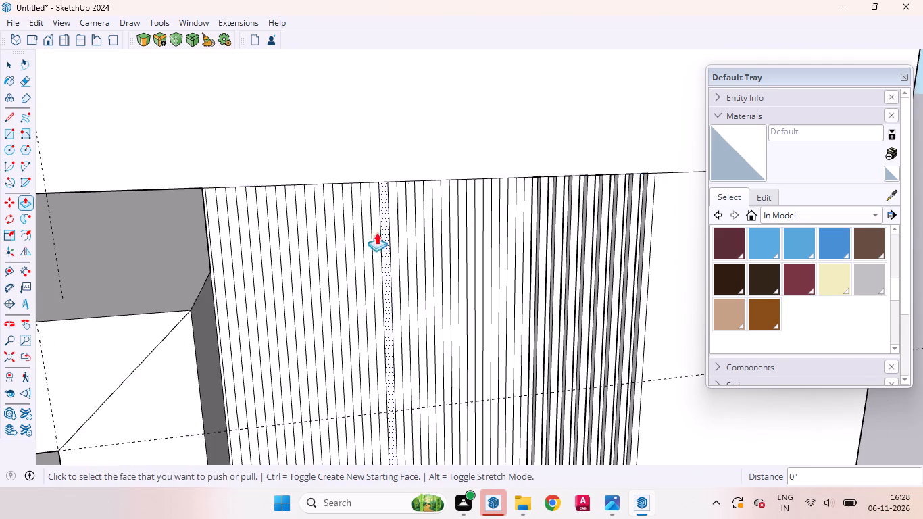
scroll(567, 218, "down", 5)
scroll(518, 220, "up", 20)
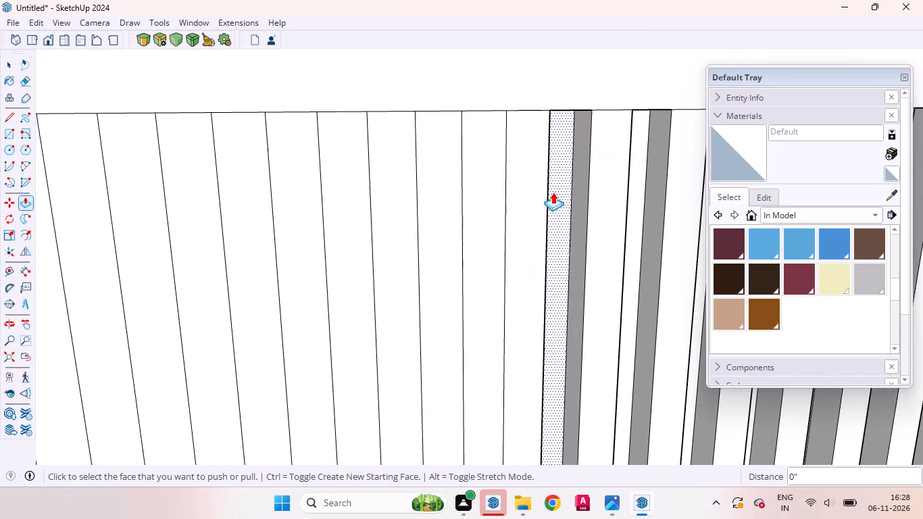
double_click(493, 207)
double_click(393, 232)
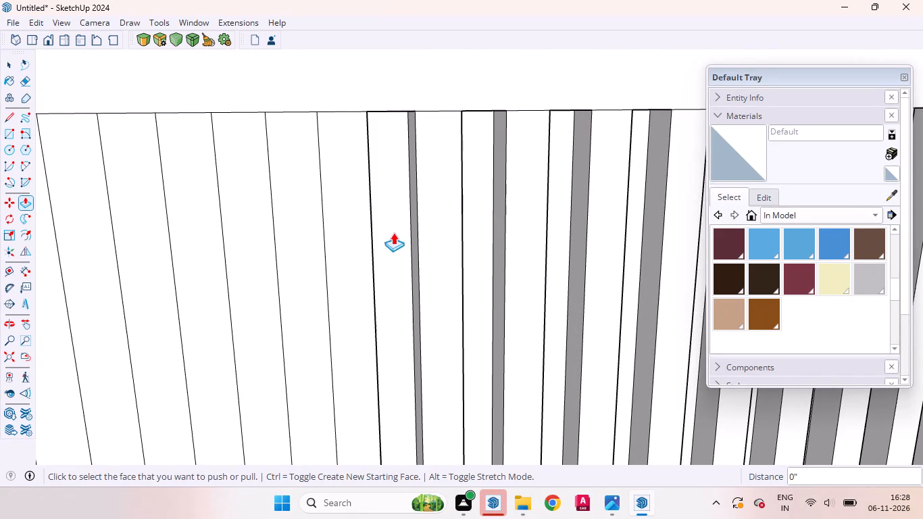
double_click(305, 244)
Apply the same 2" extrusion to the following four alternate strips, keeping one flat strip between each pair.
scroll(565, 220, "down", 4)
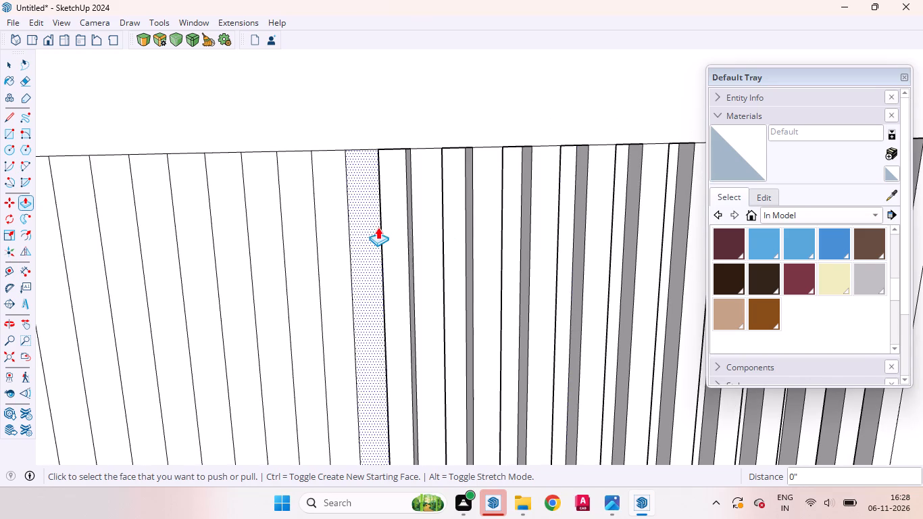
double_click(338, 224)
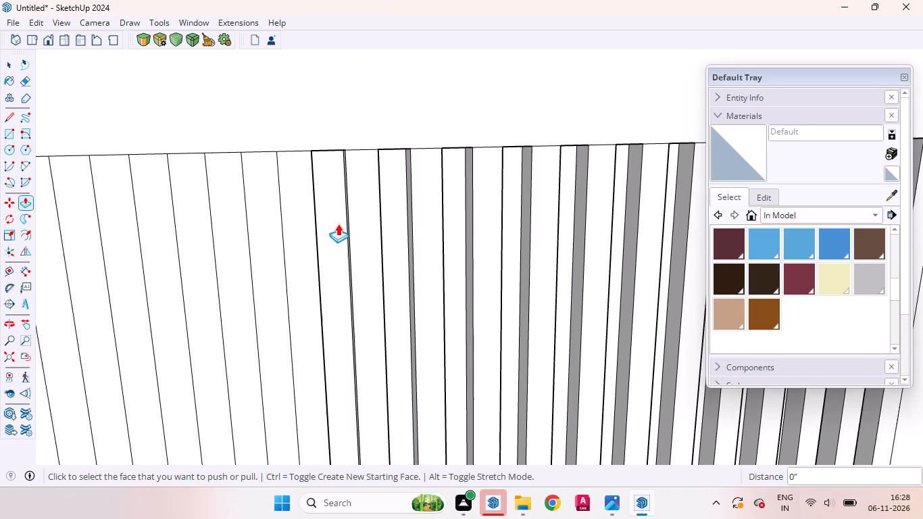
double_click(261, 228)
scroll(564, 214, "down", 3)
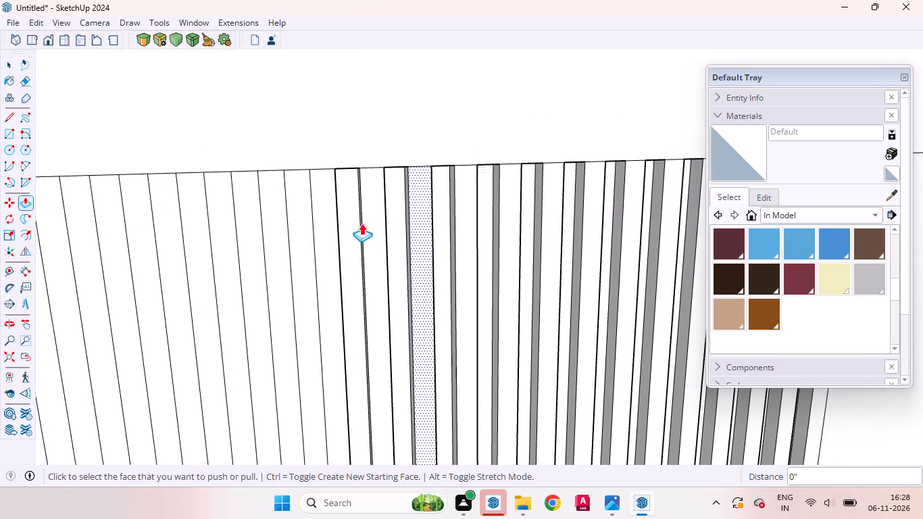
scroll(316, 215, "up", 4)
middle_click_drag(348, 231, 497, 226)
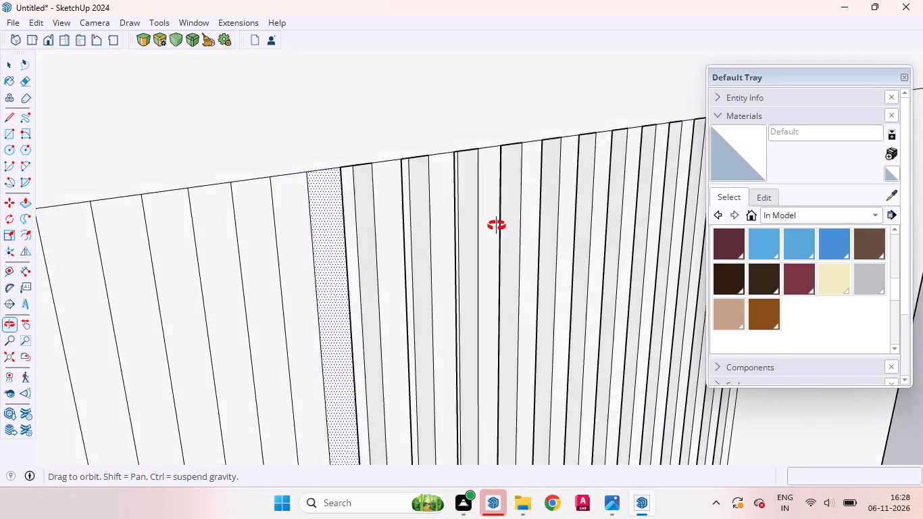
middle_click_drag(497, 226, 482, 211)
double_click(300, 234)
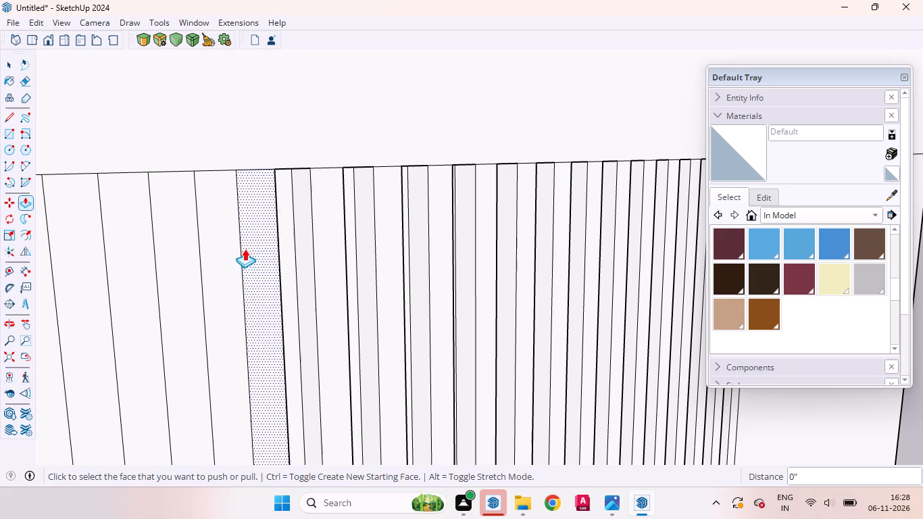
double_click(220, 247)
Extrude five more alternate strips by 2" on the part of the panel approaching the recess frame.
scroll(555, 226, "down", 7)
scroll(382, 223, "up", 10)
middle_click_drag(480, 224, 431, 235)
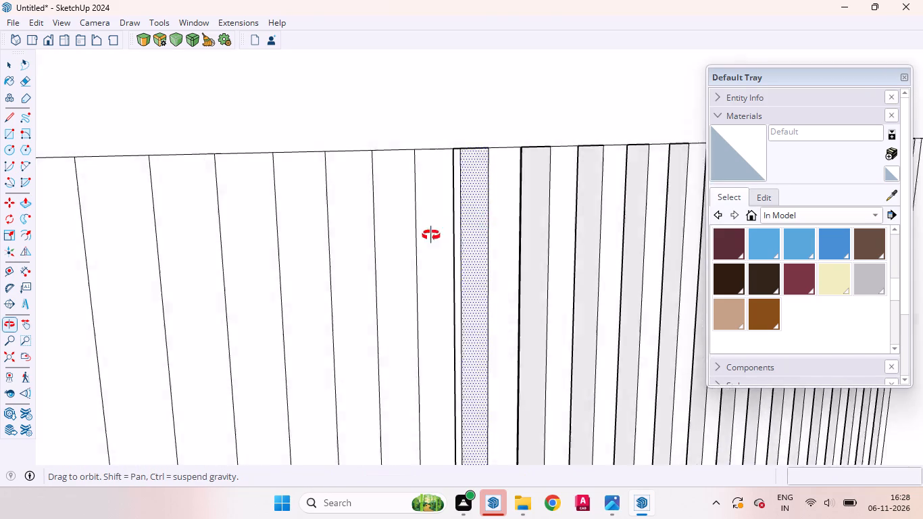
middle_click_drag(431, 235, 301, 249)
double_click(365, 236)
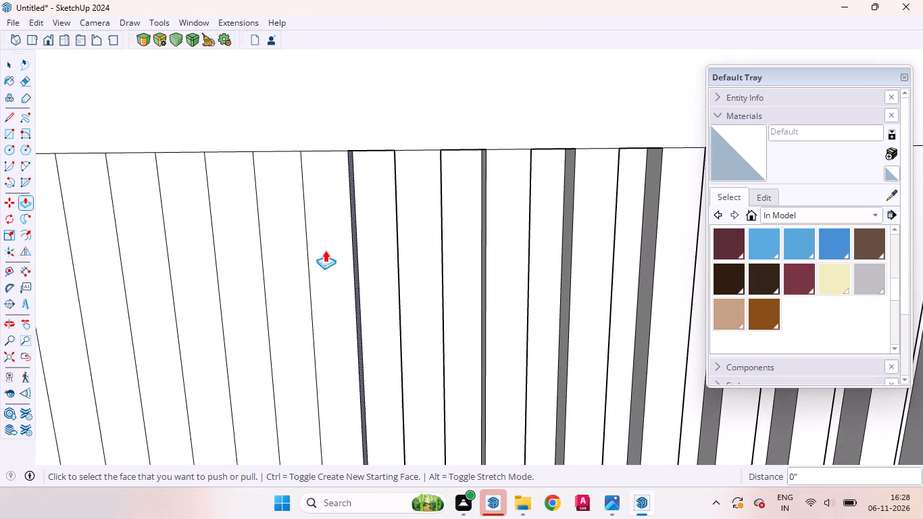
double_click(284, 255)
scroll(591, 228, "down", 2)
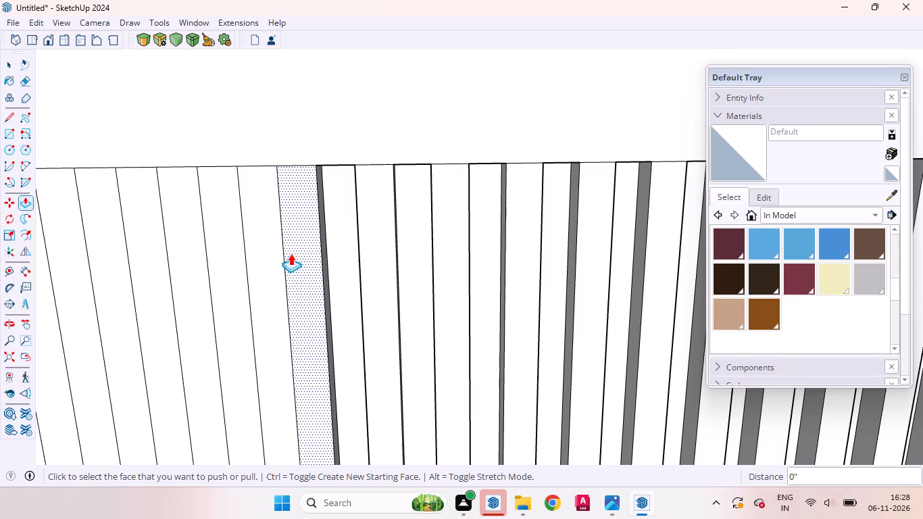
double_click(271, 255)
scroll(578, 224, "down", 6)
scroll(488, 224, "up", 4)
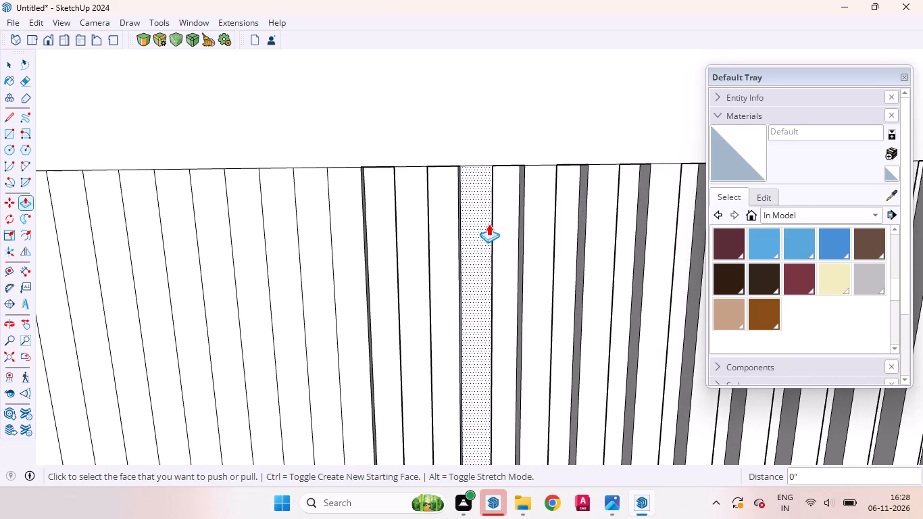
double_click(320, 244)
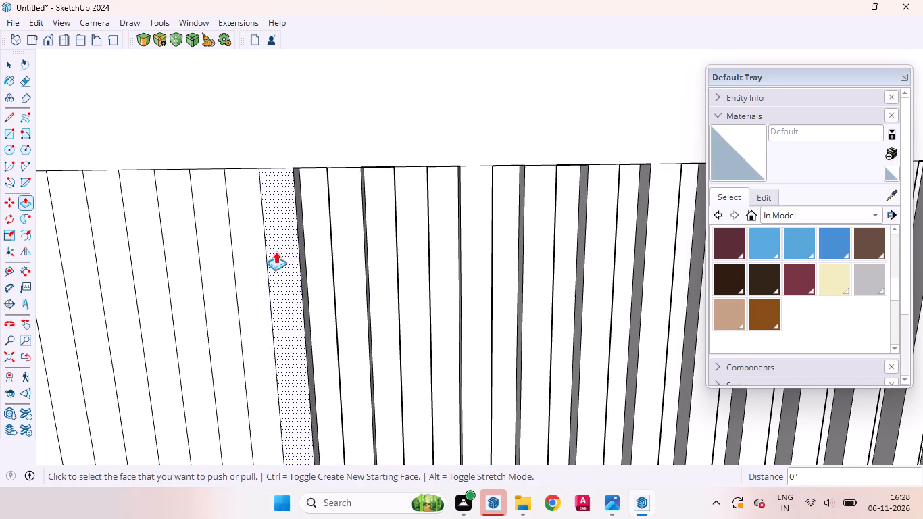
double_click(260, 253)
Examine the fluted upper panel from both sides, checking the raised strips along the ledge and the flat strips beside the recess frame.
scroll(531, 237, "down", 2)
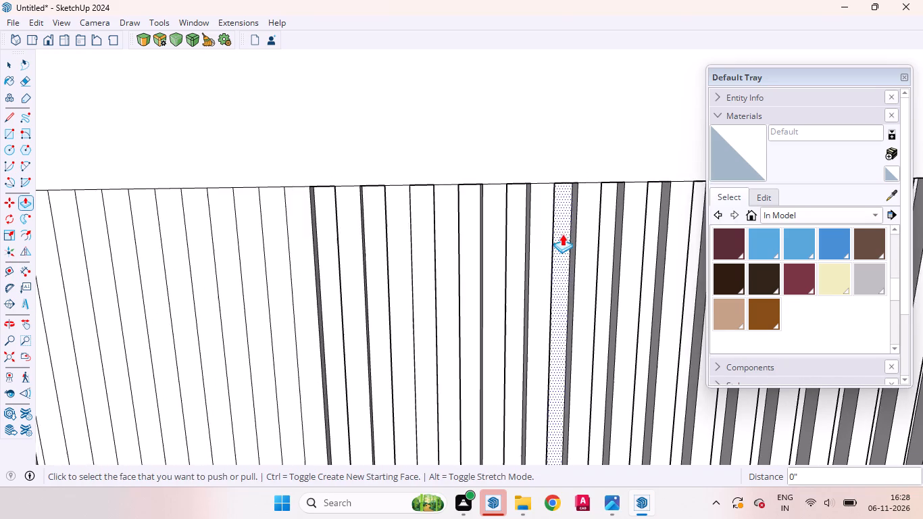
scroll(562, 234, "down", 14)
scroll(515, 139, "down", 9)
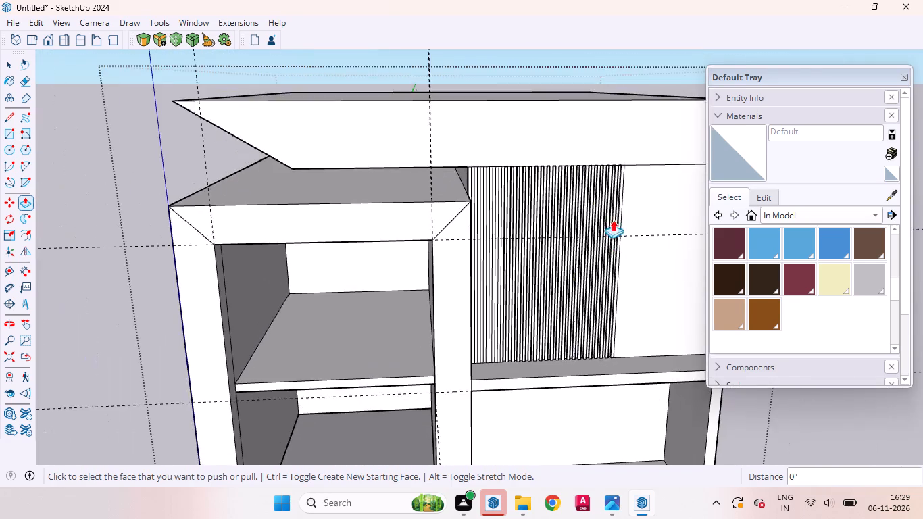
middle_click_drag(607, 279, 462, 289)
scroll(347, 304, "up", 9)
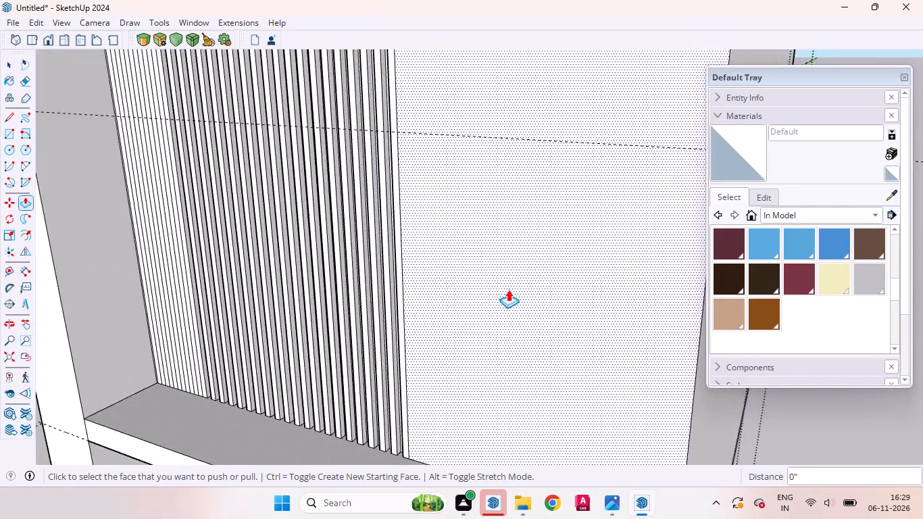
scroll(512, 287, "down", 5)
middle_click_drag(409, 378, 631, 348)
scroll(298, 380, "up", 2)
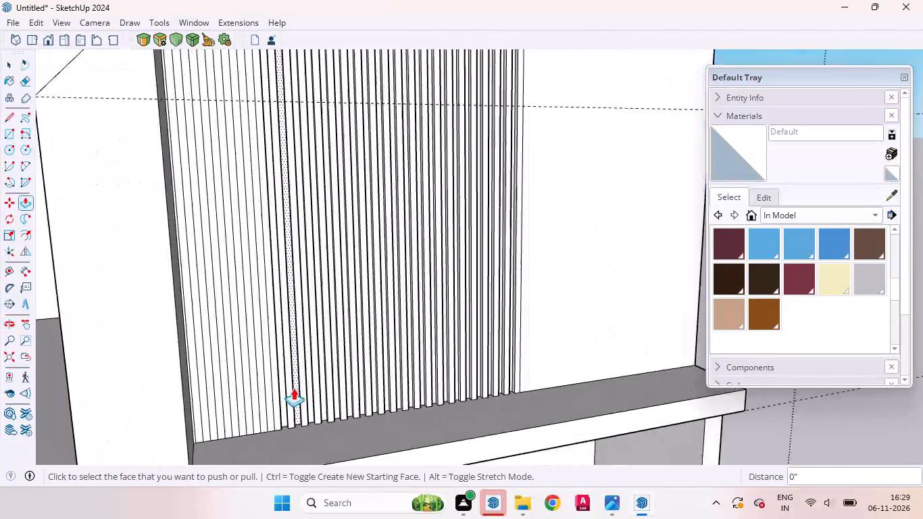
Extrude the last six alternate strips by the same 2", completing the fluting up to the recess frame.
scroll(293, 388, "up", 5)
scroll(441, 343, "down", 4)
scroll(295, 419, "up", 5)
scroll(295, 419, "down", 1)
scroll(334, 399, "up", 9)
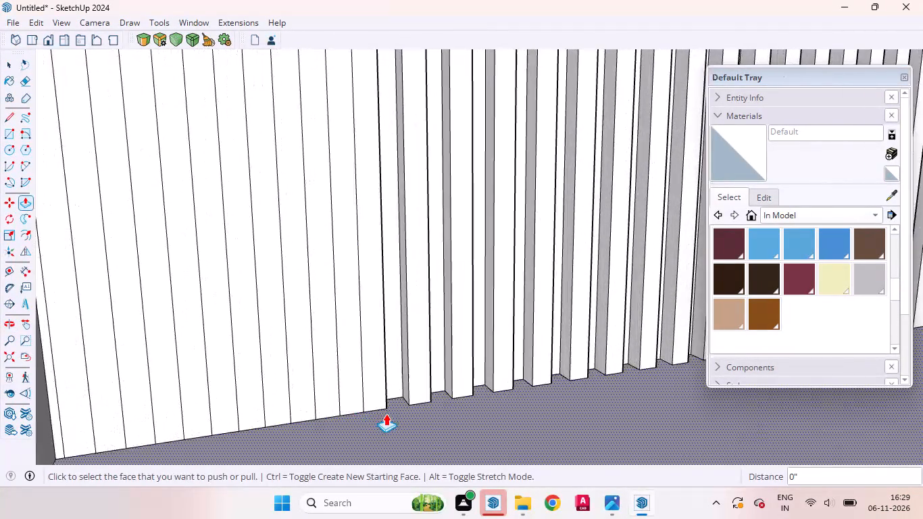
middle_click_drag(386, 414, 355, 412)
double_click(344, 360)
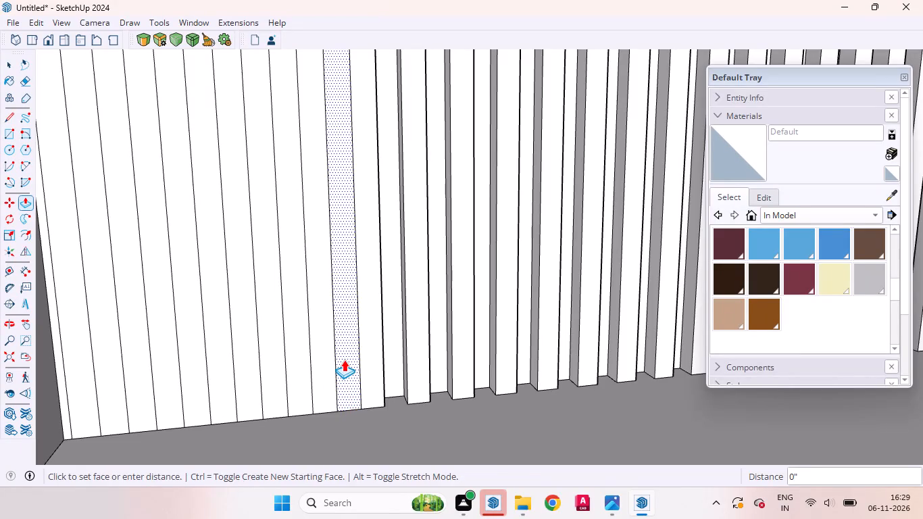
double_click(297, 372)
double_click(252, 380)
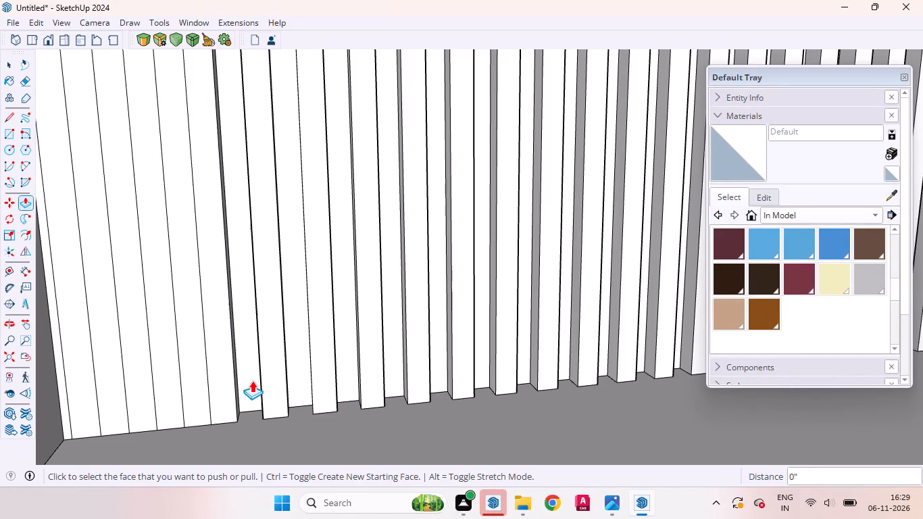
scroll(443, 335, "down", 2)
double_click(239, 379)
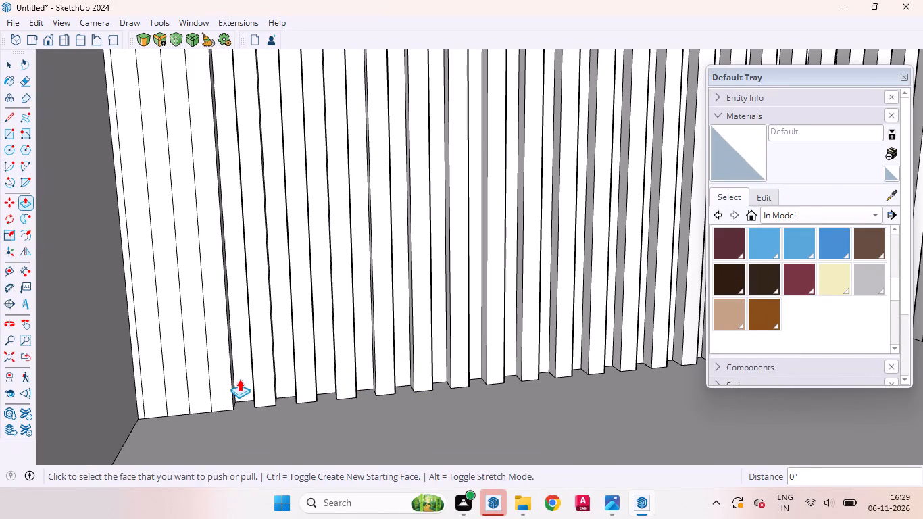
double_click(198, 385)
scroll(526, 341, "down", 3)
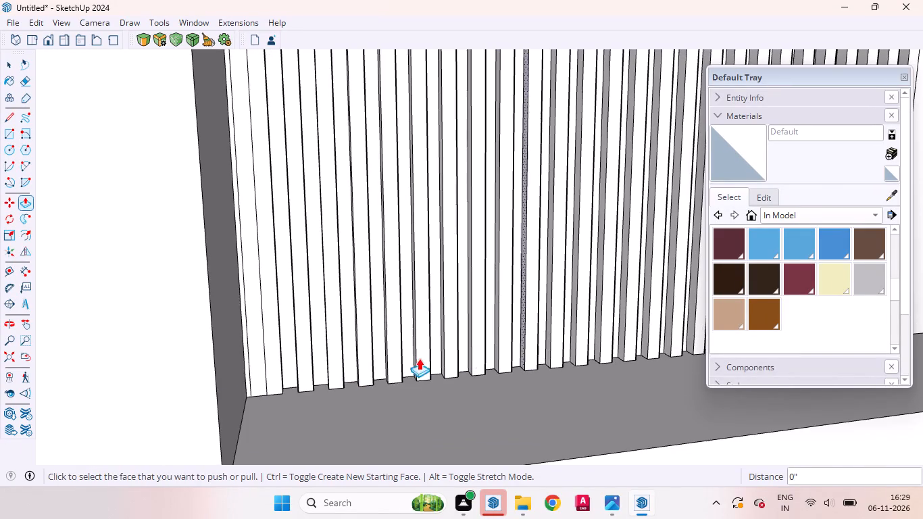
scroll(276, 376, "up", 7)
double_click(245, 376)
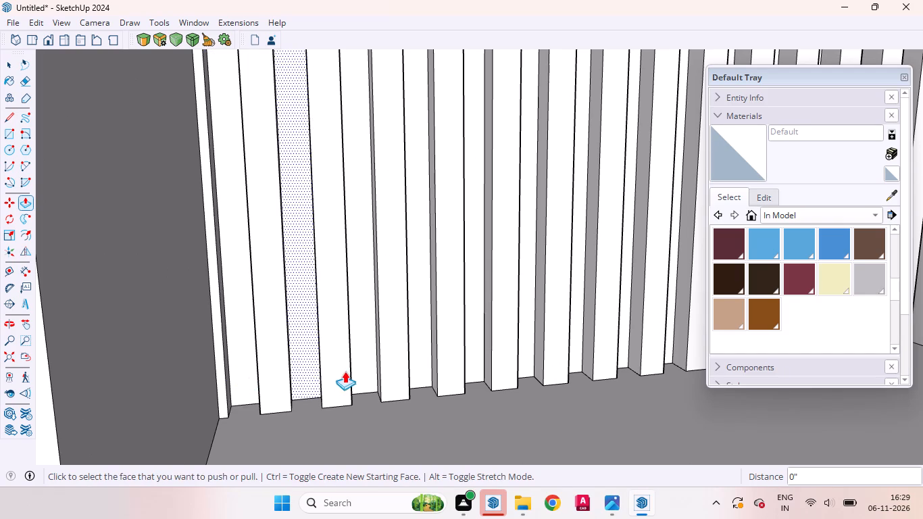
key("space")
Examine the completed fluted panel and the plain wall beside it from outside the building group.
scroll(313, 391, "down", 17)
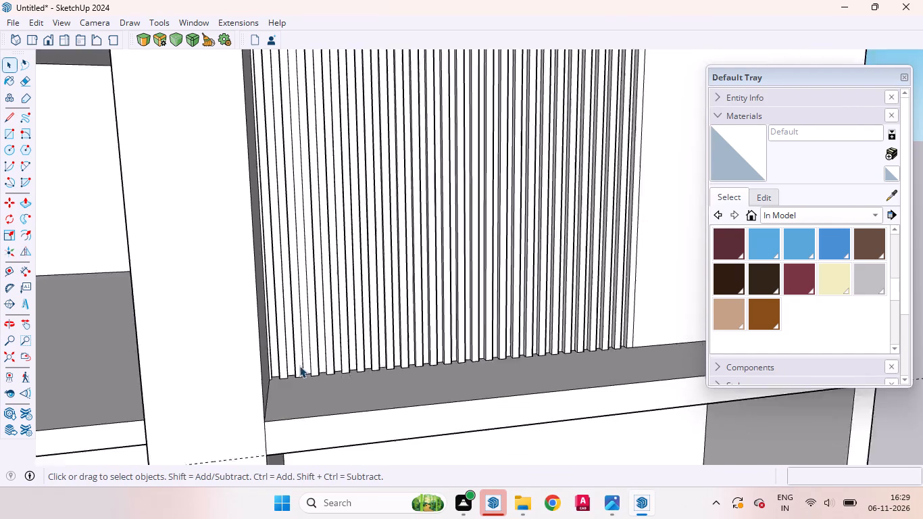
scroll(299, 366, "down", 2)
scroll(299, 366, "up", 1)
scroll(299, 366, "down", 13)
middle_click_drag(534, 356, 381, 437)
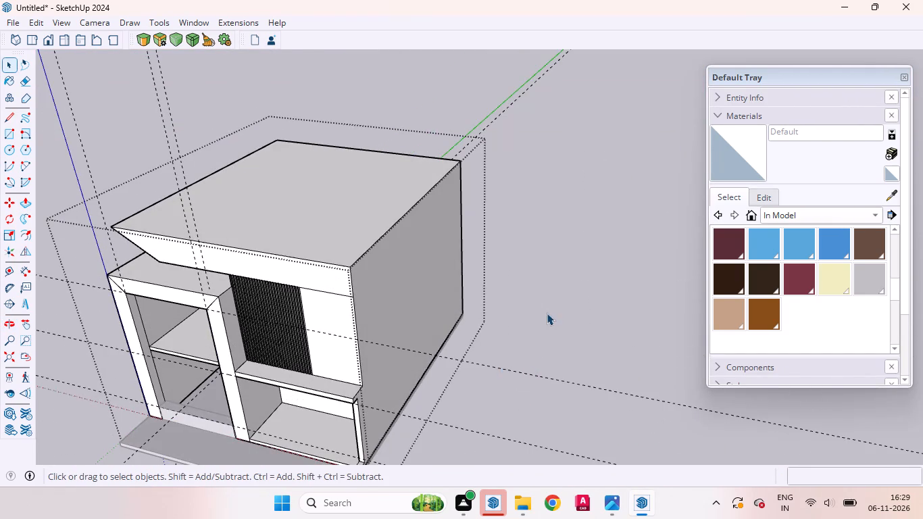
left_click(547, 303)
scroll(286, 305, "up", 7)
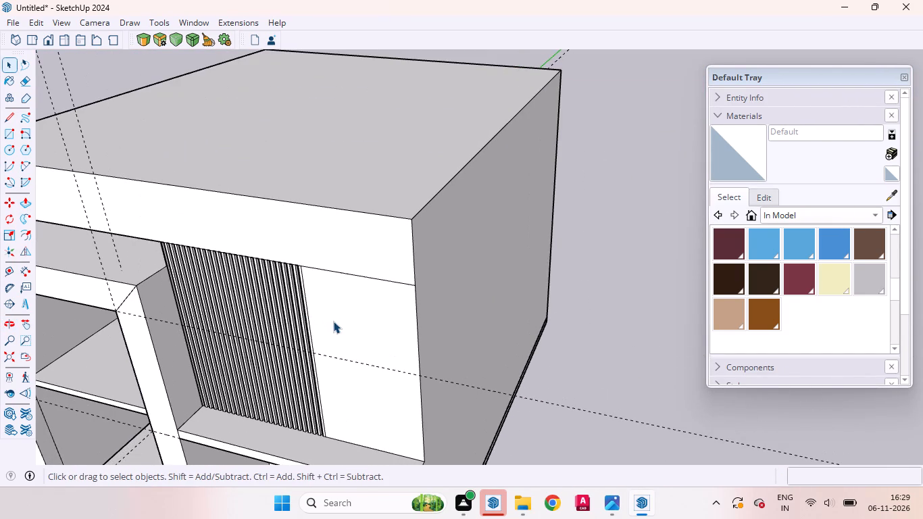
middle_click_drag(363, 304, 396, 320)
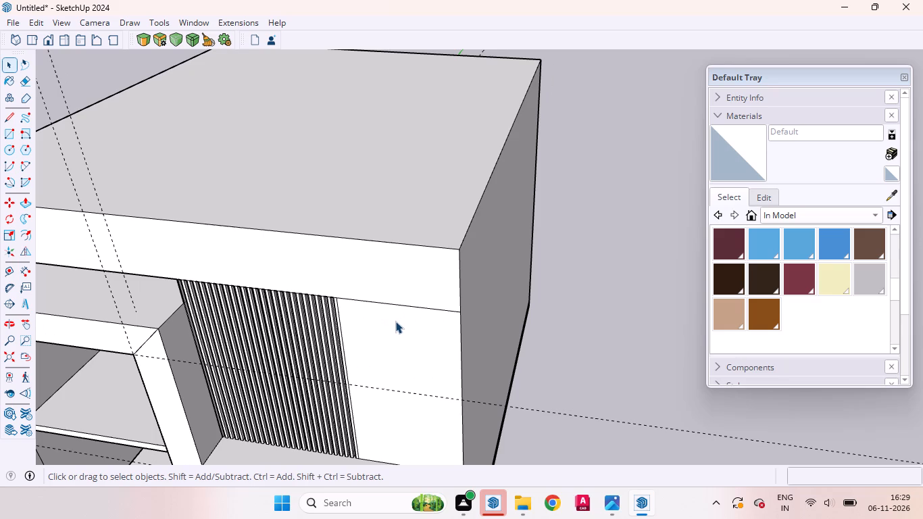
scroll(442, 300, "down", 3)
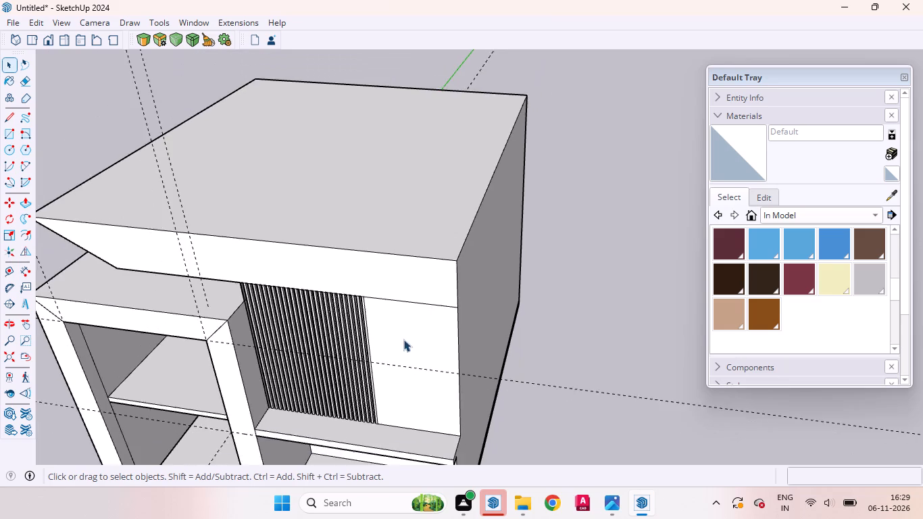
middle_click_drag(403, 340, 514, 280)
Reopen the building group for editing and select the plain upper wall face beside the fluted panel.
left_click(590, 220)
middle_click(602, 228)
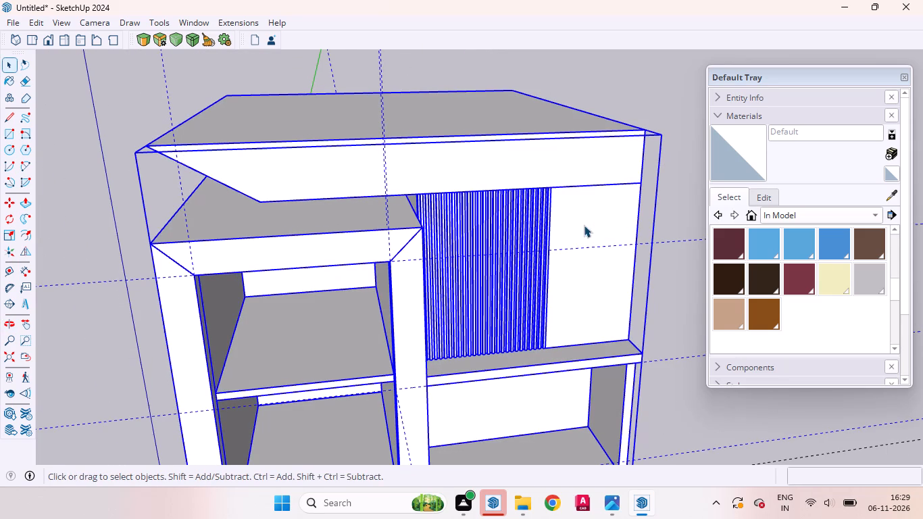
double_click(584, 225)
middle_click_drag(607, 228, 534, 226)
left_click(512, 222)
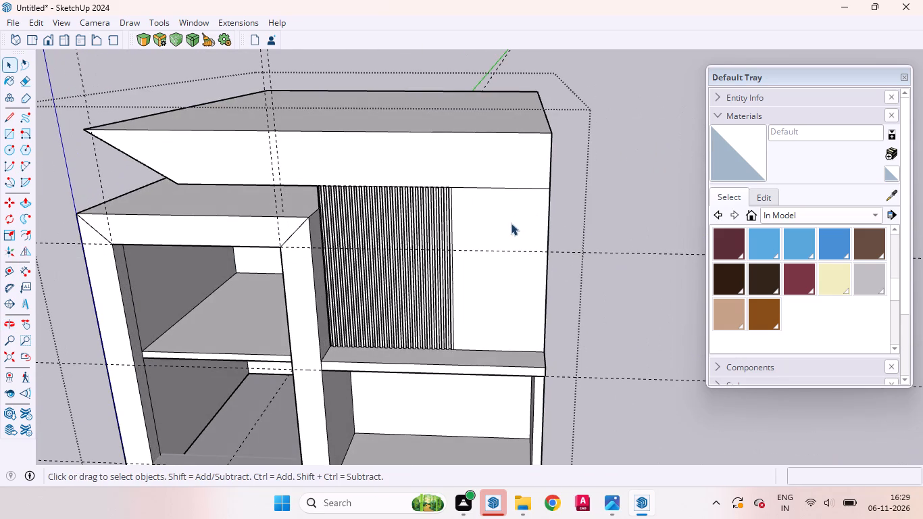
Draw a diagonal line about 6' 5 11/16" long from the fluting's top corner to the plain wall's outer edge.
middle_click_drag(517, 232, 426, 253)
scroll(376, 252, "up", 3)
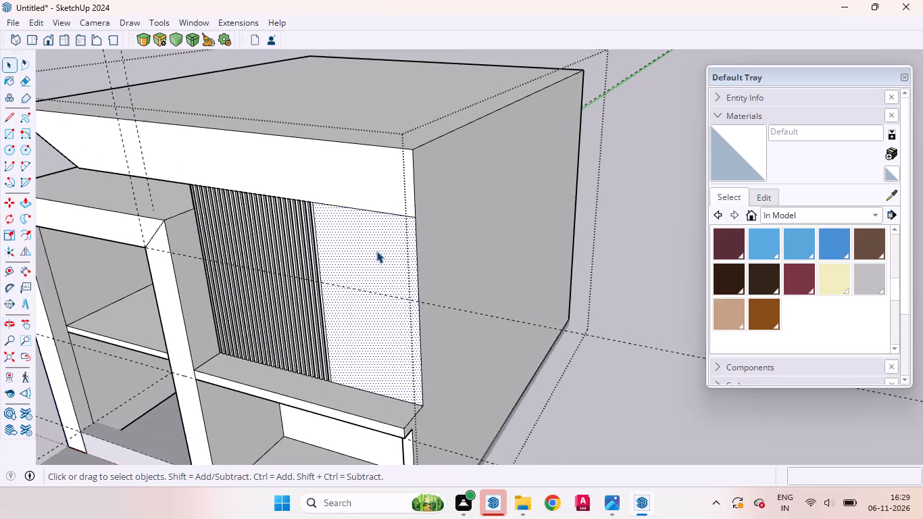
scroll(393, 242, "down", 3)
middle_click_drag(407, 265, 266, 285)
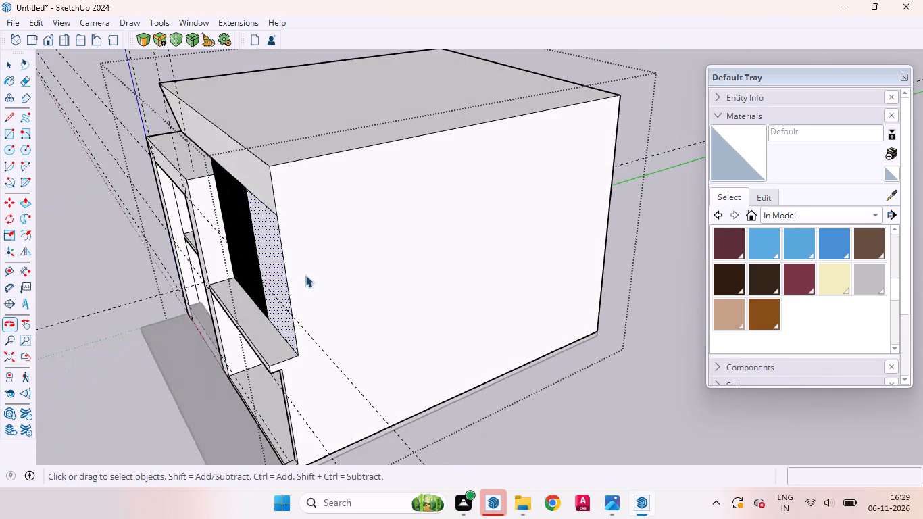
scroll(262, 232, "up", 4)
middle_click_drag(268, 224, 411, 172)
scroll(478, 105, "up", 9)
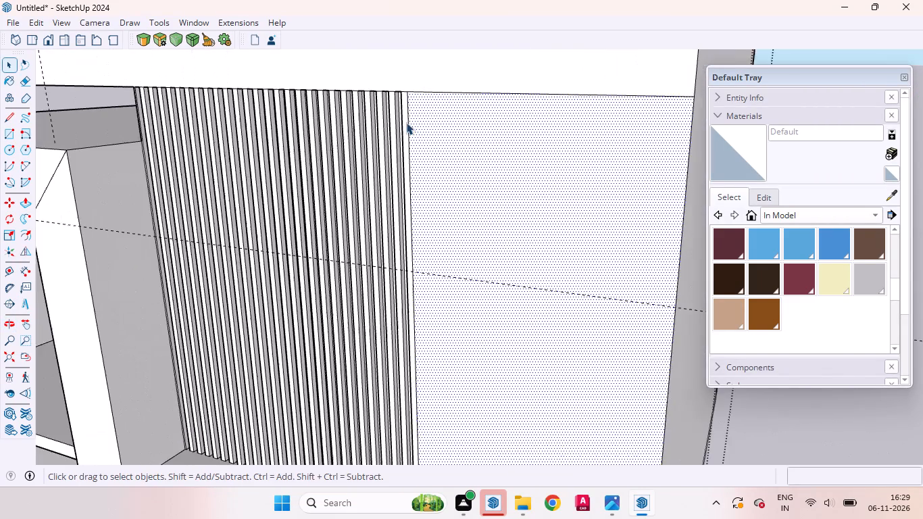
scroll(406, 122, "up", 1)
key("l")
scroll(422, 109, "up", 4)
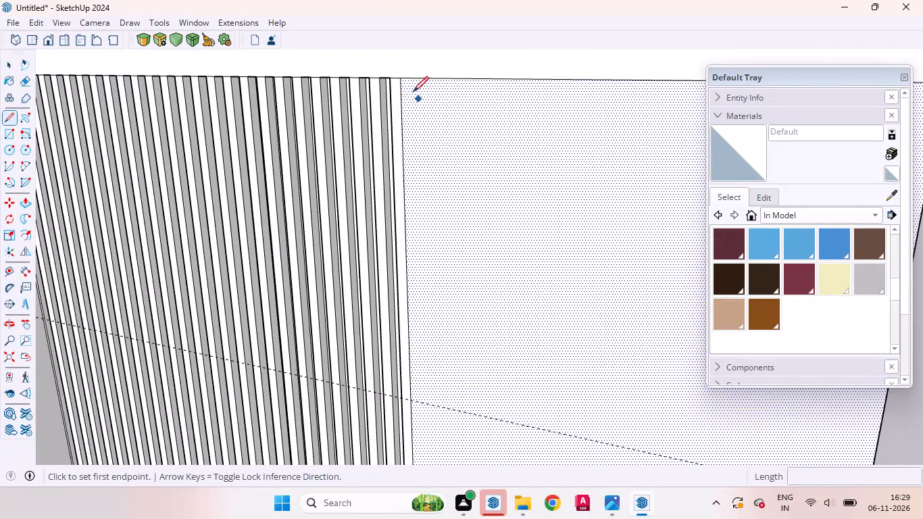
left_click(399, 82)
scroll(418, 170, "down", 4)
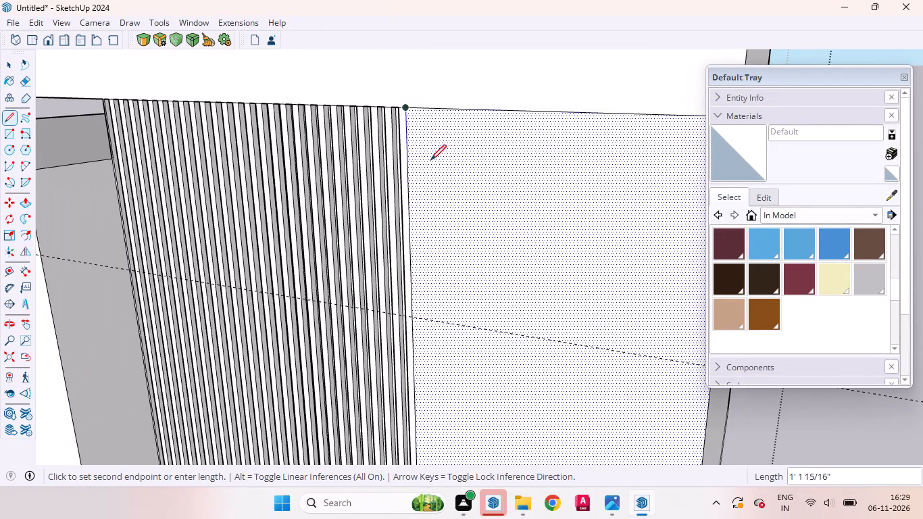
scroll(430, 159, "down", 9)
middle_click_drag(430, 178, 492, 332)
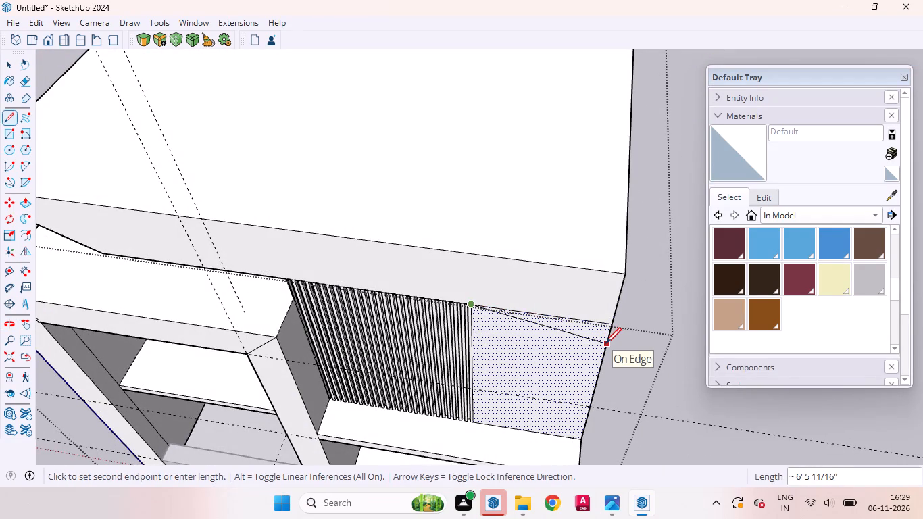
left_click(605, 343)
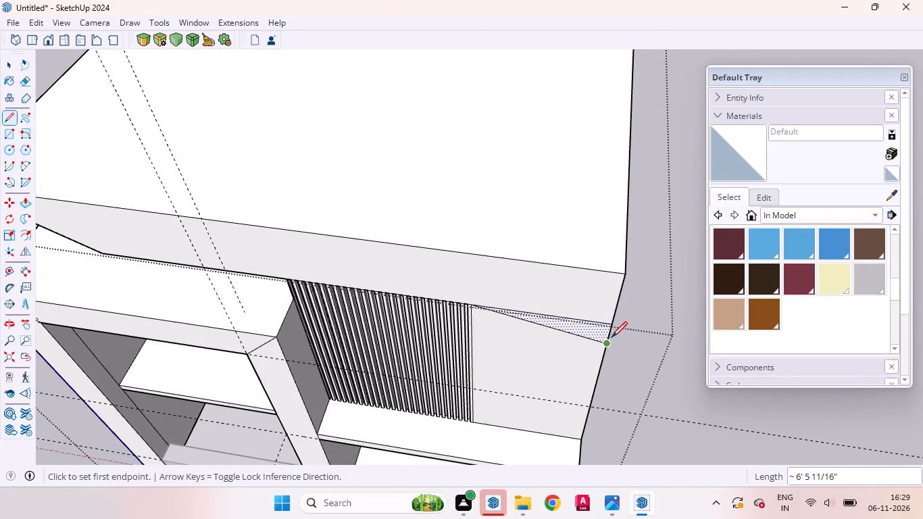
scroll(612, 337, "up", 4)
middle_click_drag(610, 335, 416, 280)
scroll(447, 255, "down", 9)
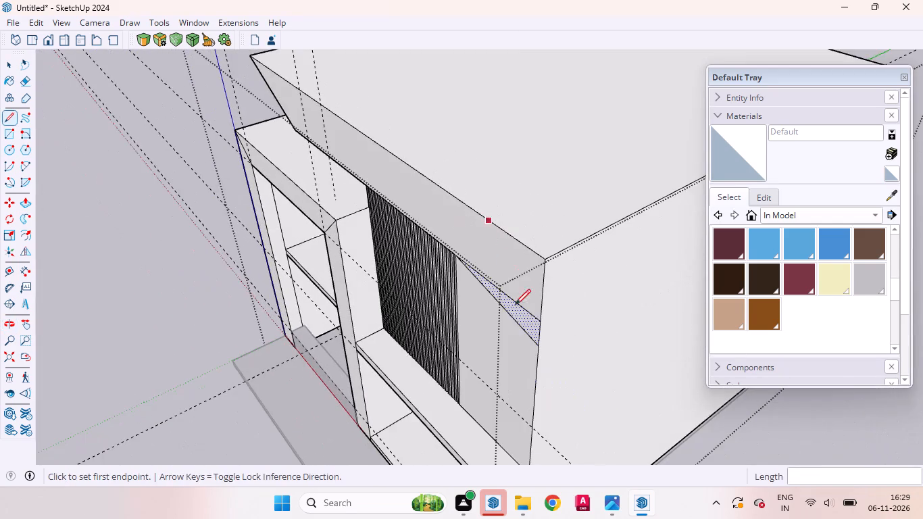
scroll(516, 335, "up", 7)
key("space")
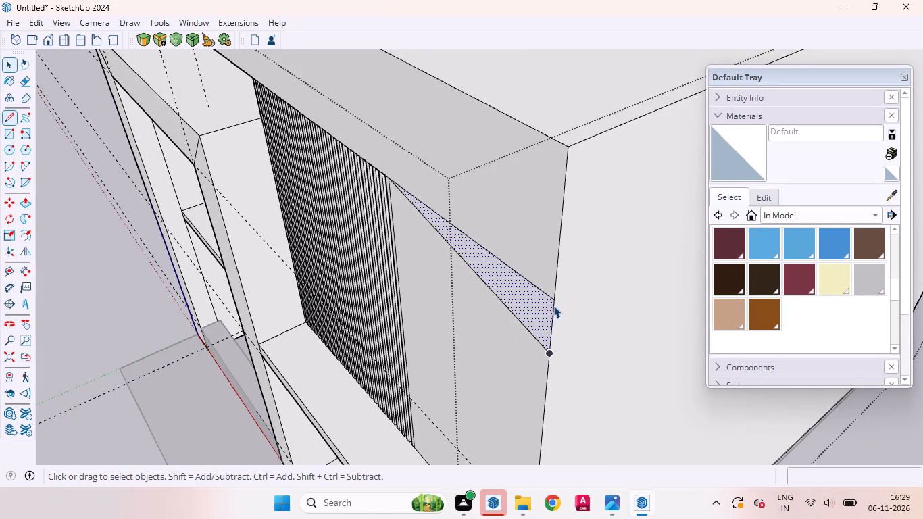
Draw a 6" line outward along the green axis from the plain wall's top outer corner, joining its end to the fluting's top corner.
scroll(556, 297, "up", 2)
scroll(557, 297, "down", 2)
scroll(557, 297, "up", 1)
key("l")
scroll(563, 297, "up", 3)
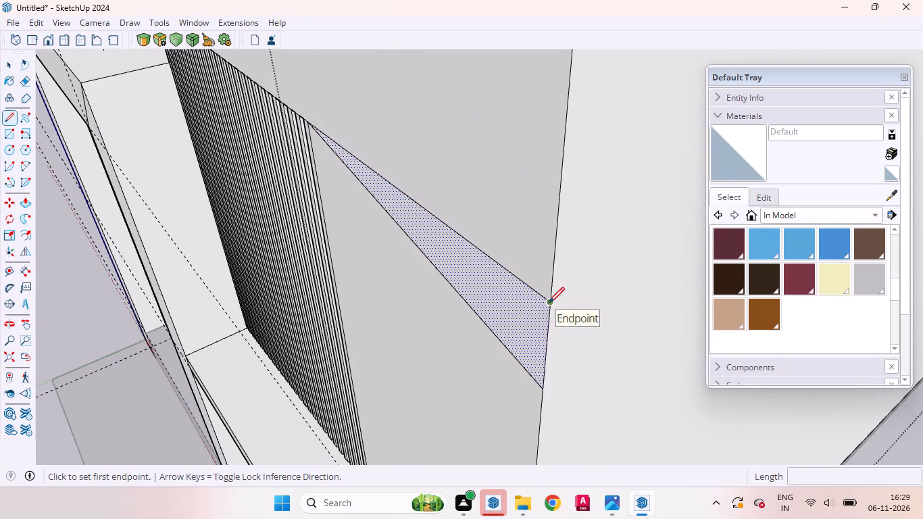
left_click(549, 303)
middle_click_drag(499, 326, 384, 303)
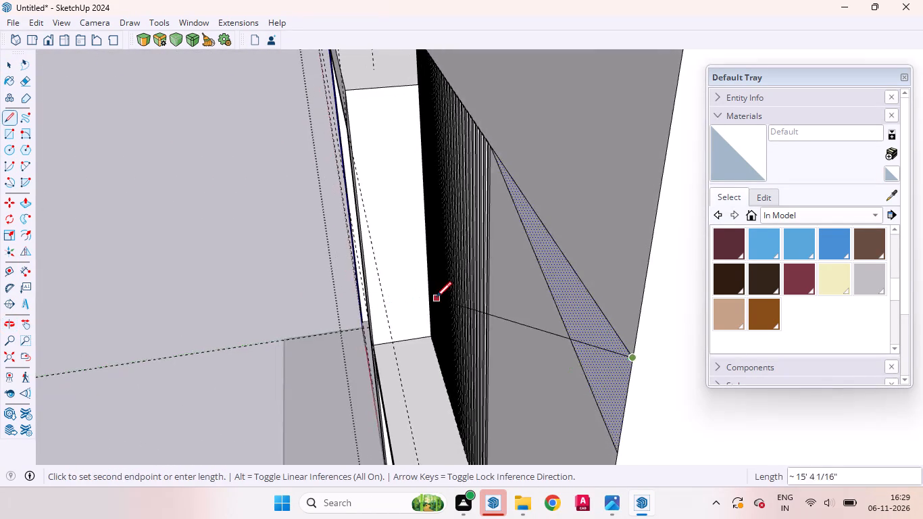
scroll(436, 297, "down", 7)
scroll(495, 313, "up", 4)
middle_click_drag(501, 318, 457, 249)
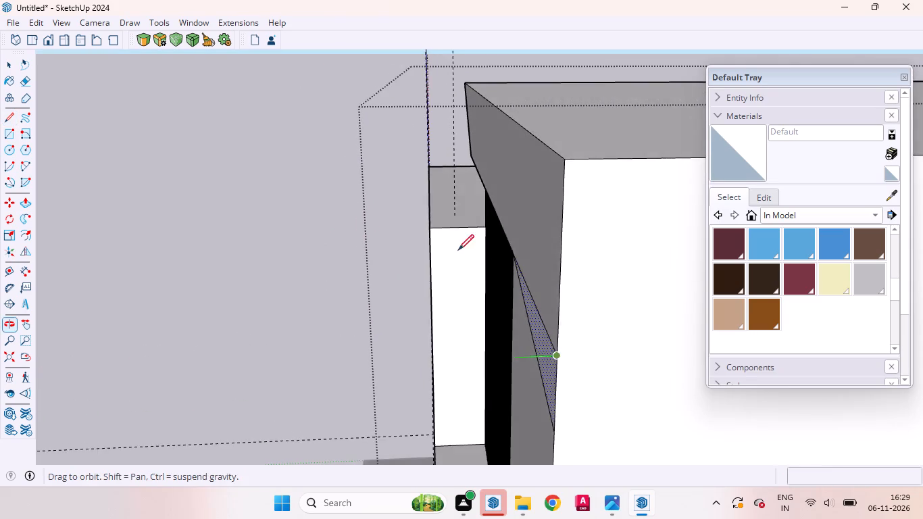
scroll(477, 268, "down", 6)
scroll(514, 316, "up", 8)
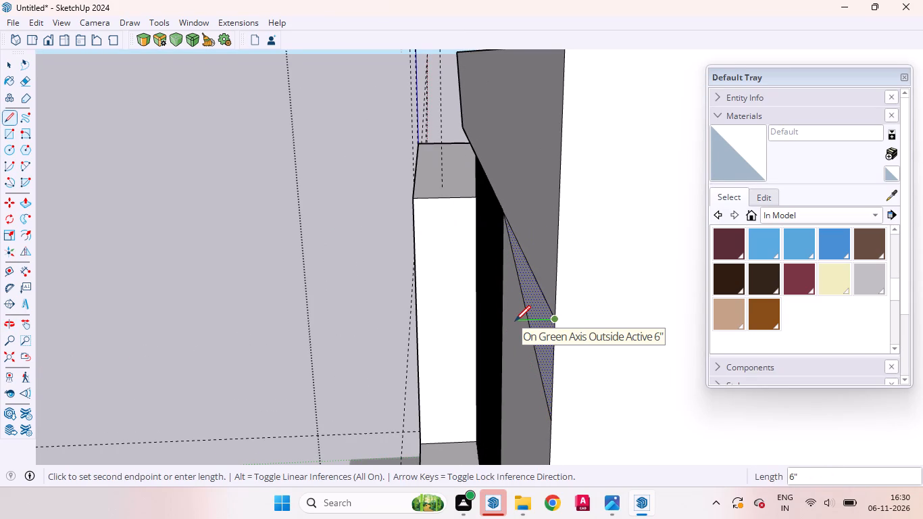
left_click(515, 321)
middle_click_drag(518, 262, 668, 272)
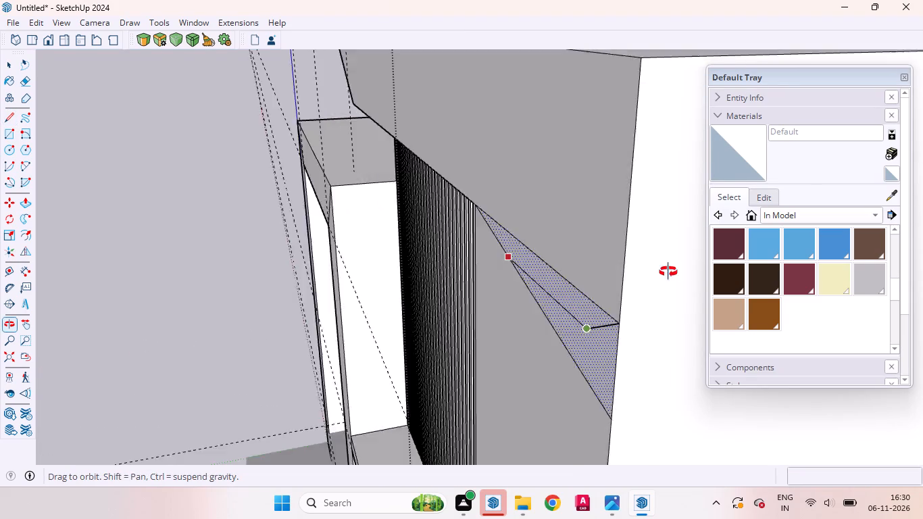
middle_click_drag(668, 272, 835, 264)
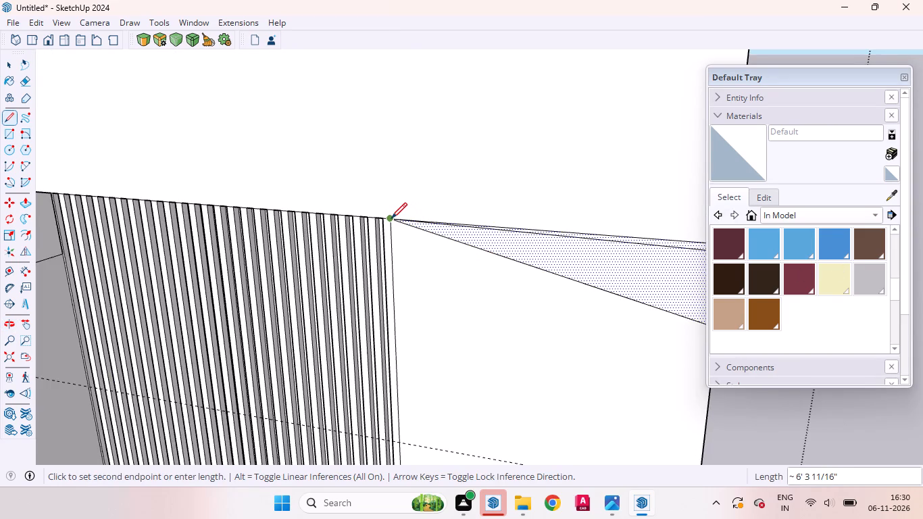
left_click(391, 218)
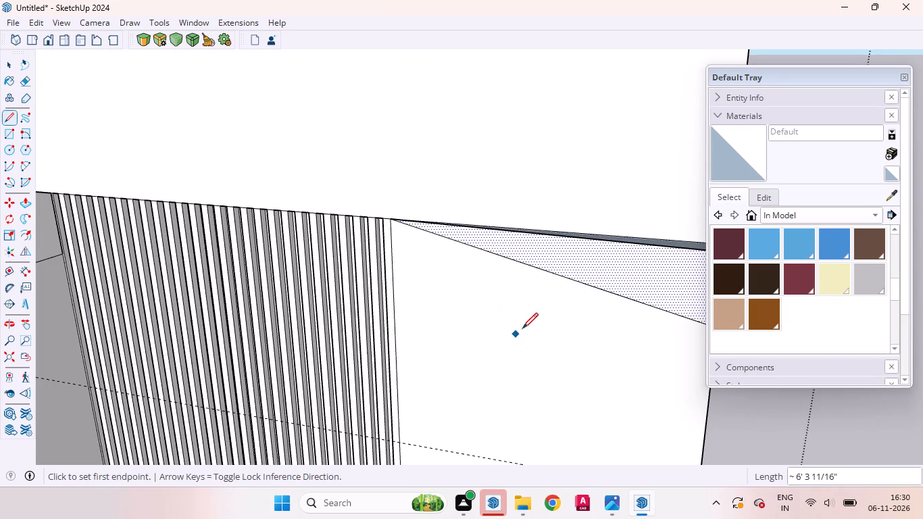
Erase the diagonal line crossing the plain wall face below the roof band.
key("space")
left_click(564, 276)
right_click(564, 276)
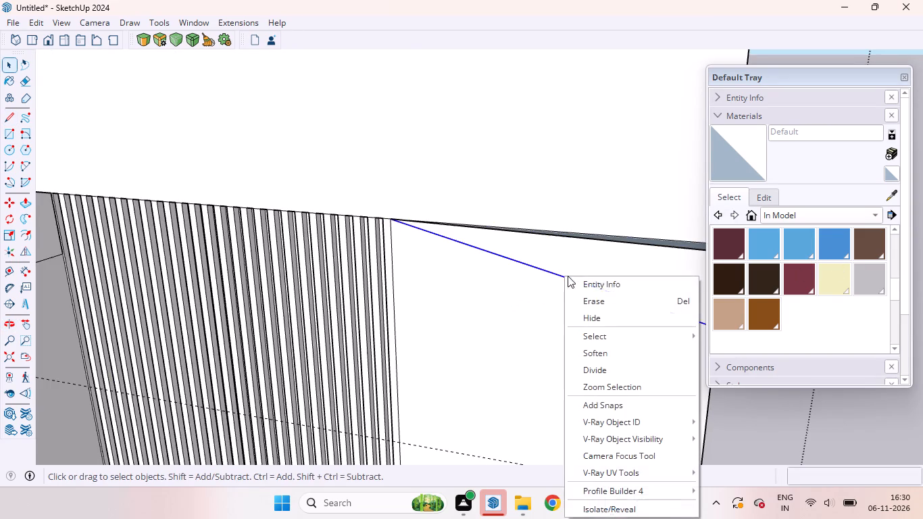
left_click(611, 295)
Push/Pull the thin triangular face under the roof band down the plain wall about 11' 4", toward the ledge below.
scroll(621, 247, "up", 4)
scroll(487, 275, "down", 5)
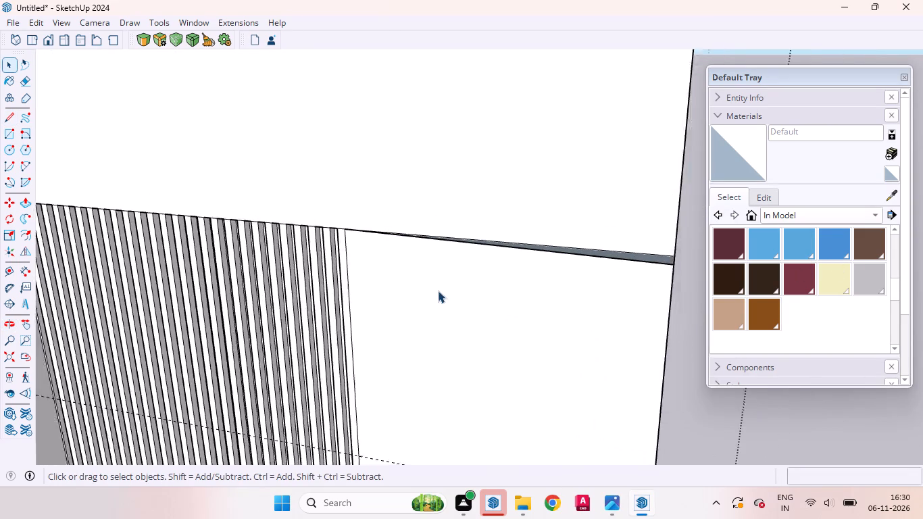
scroll(438, 291, "down", 4)
scroll(574, 286, "up", 2)
scroll(574, 286, "down", 1)
scroll(574, 286, "up", 2)
middle_click_drag(579, 282, 556, 171)
scroll(562, 334, "up", 3)
scroll(562, 336, "down", 2)
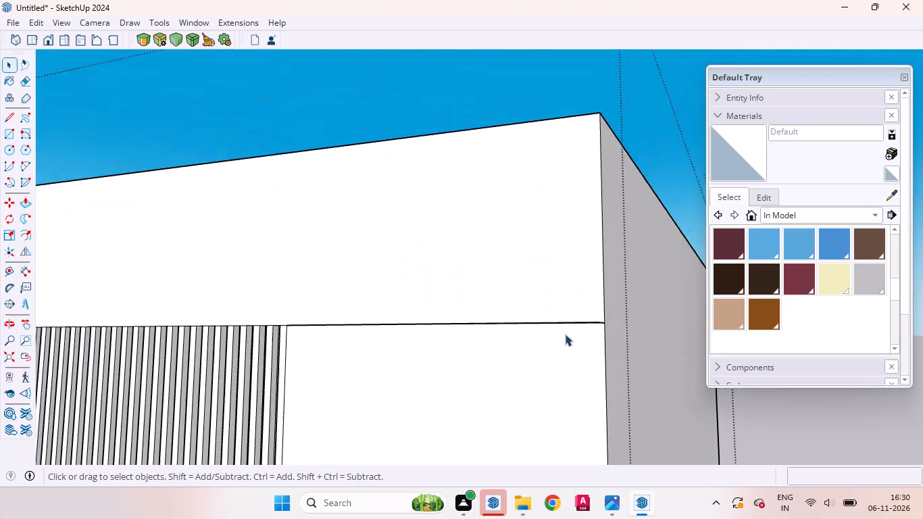
scroll(565, 334, "down", 2)
middle_click_drag(566, 354, 582, 250)
scroll(547, 370, "up", 3)
scroll(455, 385, "down", 9)
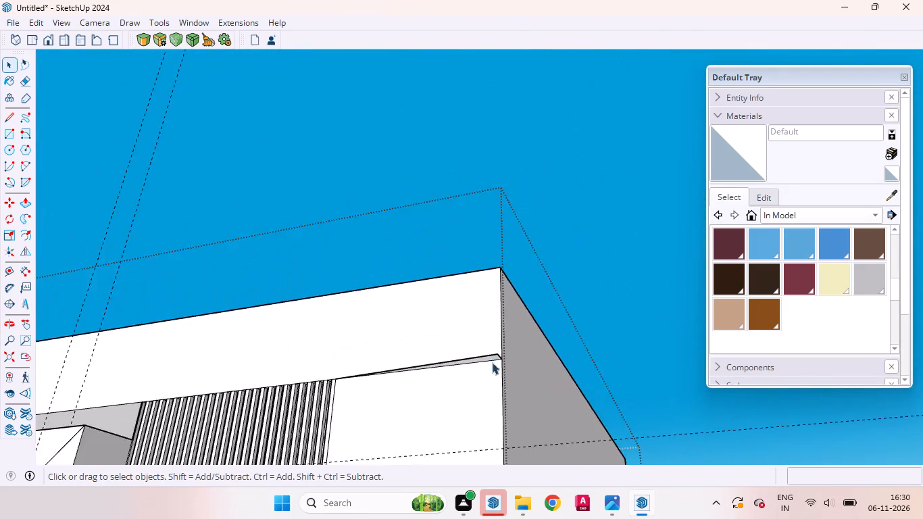
scroll(489, 378, "up", 20)
scroll(489, 378, "up", 9)
left_click(479, 351)
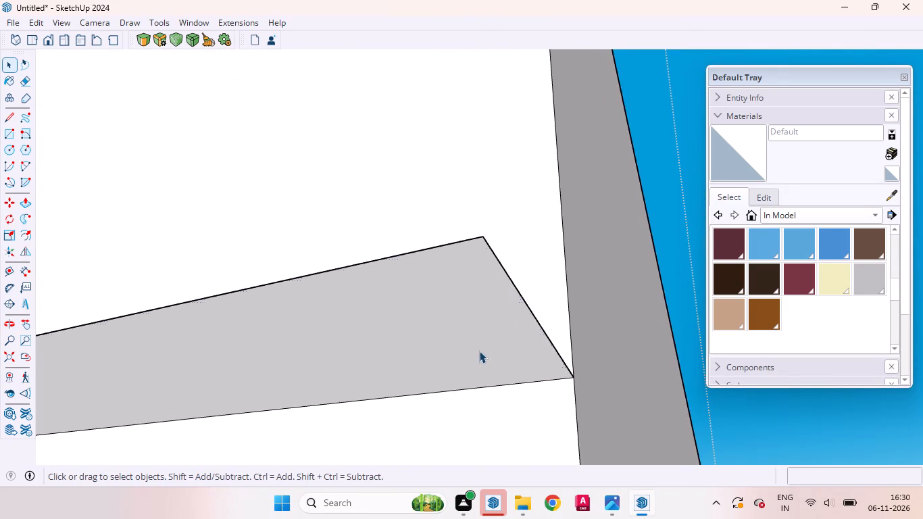
scroll(528, 292, "down", 5)
scroll(484, 261, "down", 20)
scroll(555, 266, "up", 3)
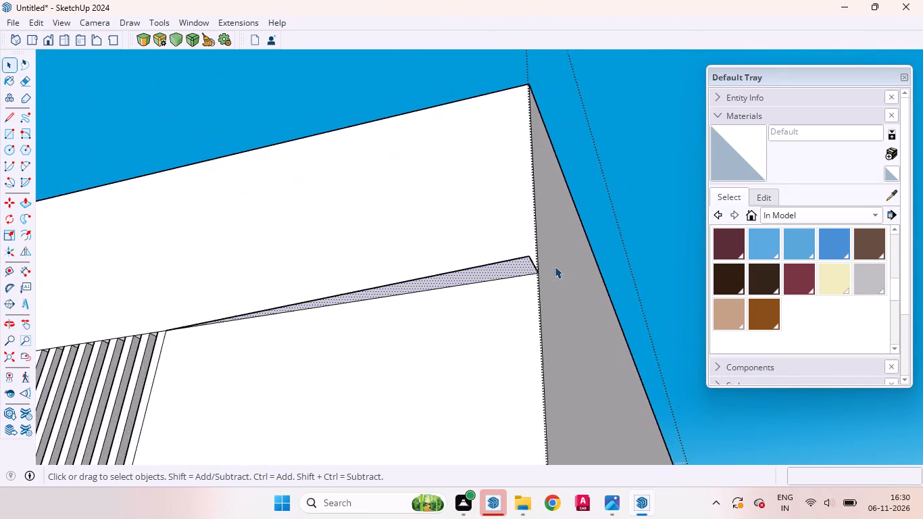
scroll(555, 266, "up", 10)
key("p")
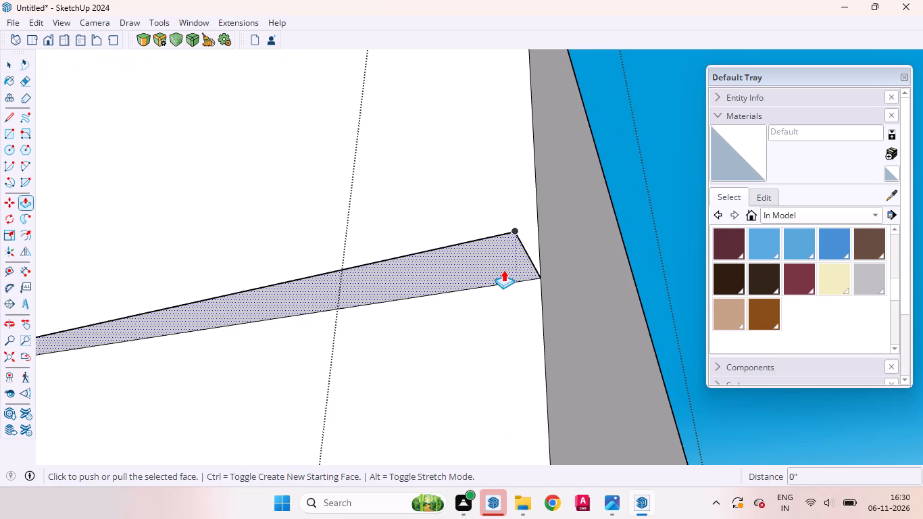
left_click(500, 262)
scroll(500, 307, "down", 13)
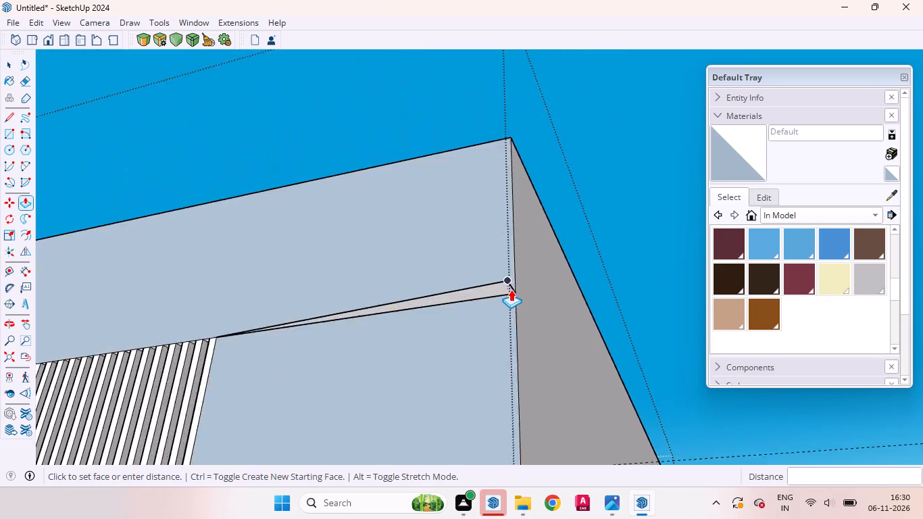
scroll(511, 289, "down", 7)
scroll(505, 359, "down", 11)
middle_click_drag(505, 358, 509, 412)
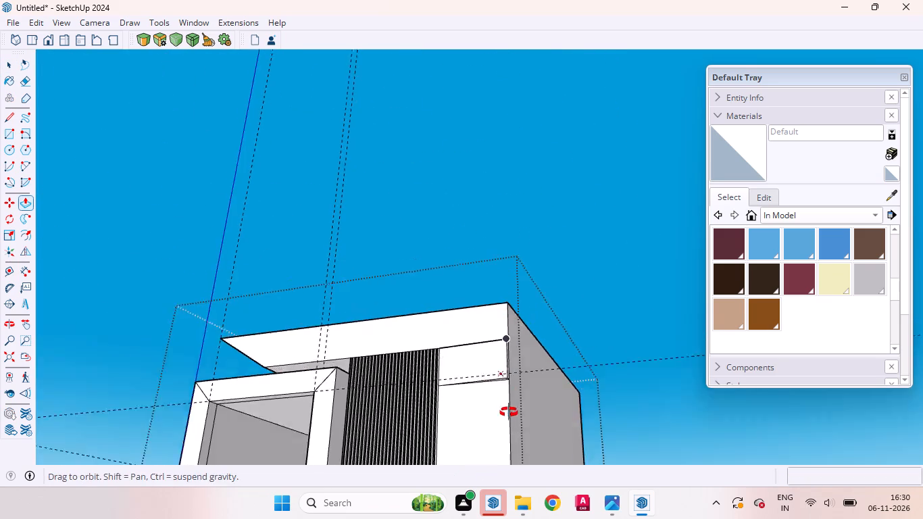
middle_click_drag(509, 412, 518, 449)
scroll(506, 399, "down", 17)
scroll(505, 392, "up", 7)
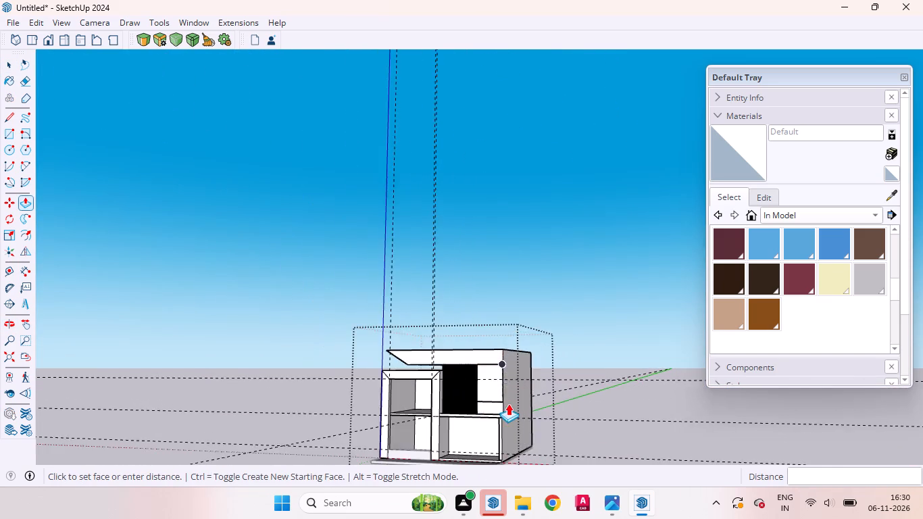
scroll(508, 403, "up", 7)
middle_click_drag(506, 419, 516, 476)
scroll(516, 476, "up", 1)
scroll(475, 346, "down", 8)
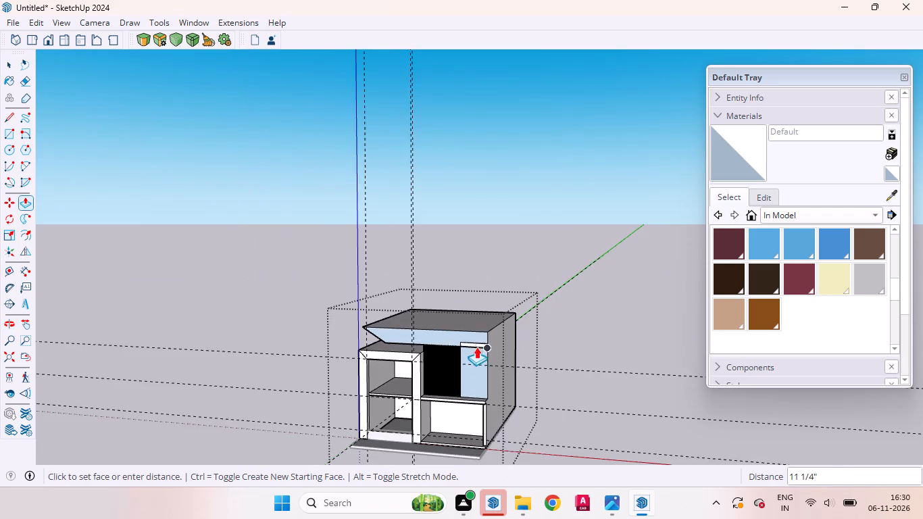
scroll(492, 383, "up", 12)
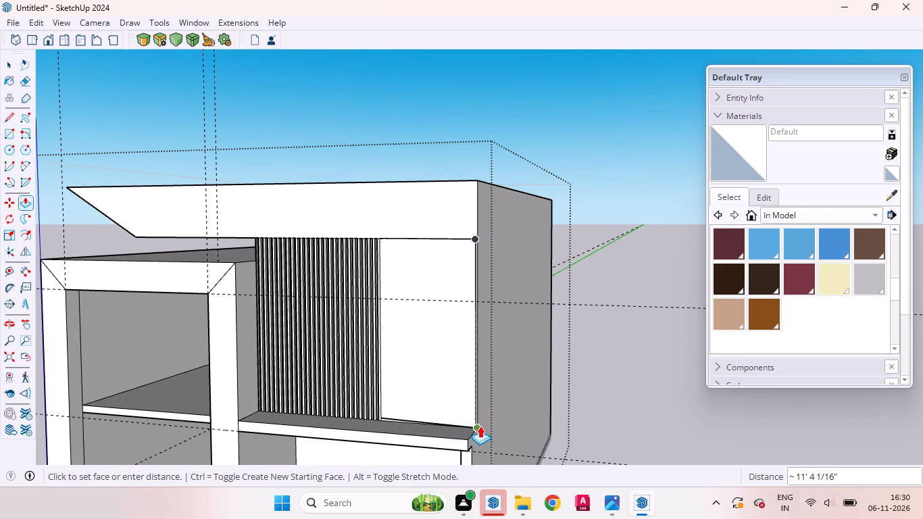
left_click(480, 426)
key("space")
left_click(631, 403)
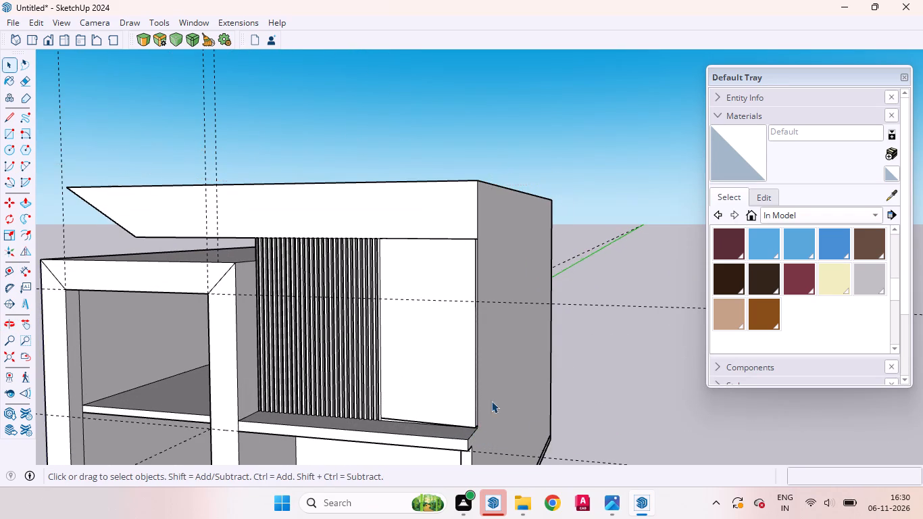
Push/Pull the angled projection's bottom face down 1 15/16" to meet the ledge.
scroll(485, 405, "up", 9)
scroll(420, 372, "down", 5)
scroll(441, 411, "up", 9)
scroll(398, 355, "down", 5)
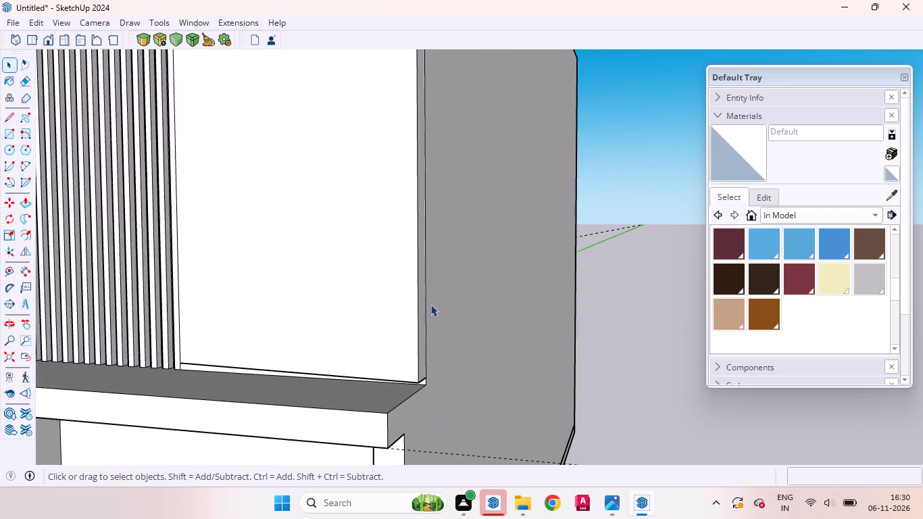
scroll(430, 304, "down", 4)
scroll(447, 367, "up", 20)
scroll(447, 367, "up", 4)
middle_click_drag(386, 370, 386, 356)
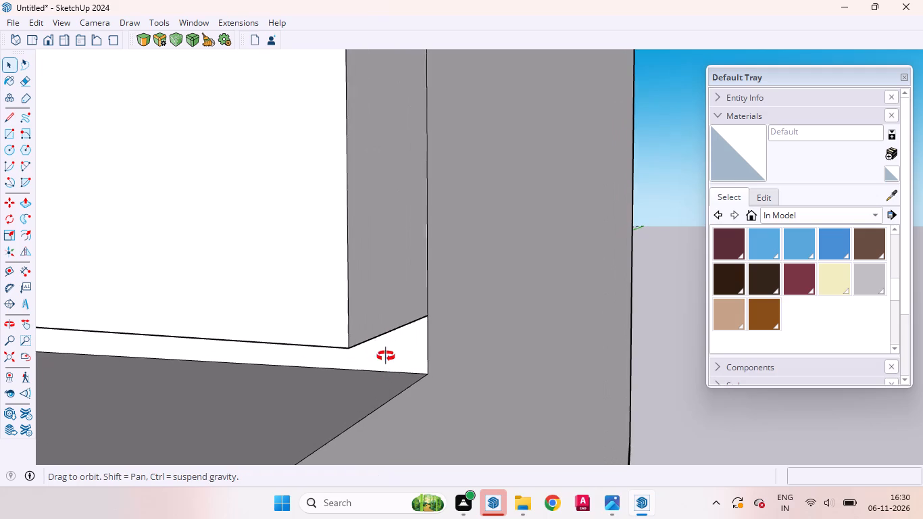
middle_click_drag(386, 356, 383, 303)
scroll(368, 316, "up", 4)
left_click(379, 295)
double_click(368, 294)
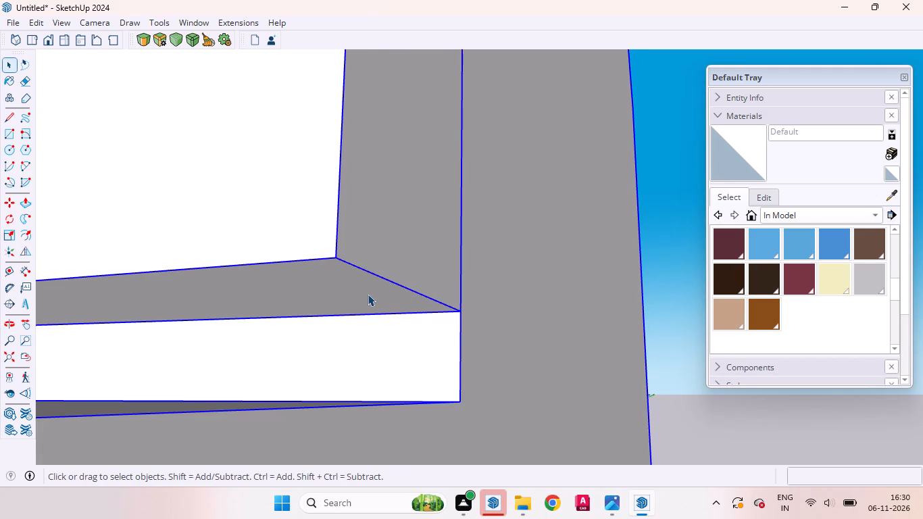
left_click(351, 296)
key("p")
left_click(351, 296)
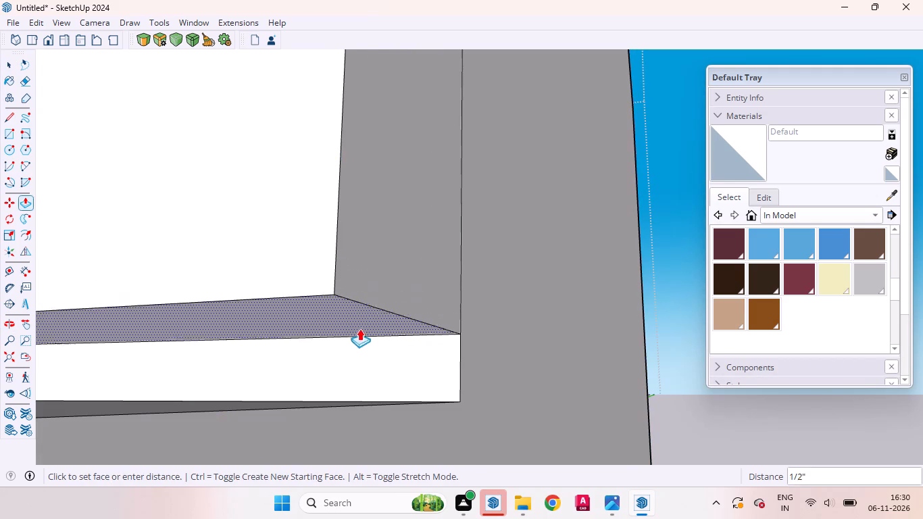
left_click(353, 404)
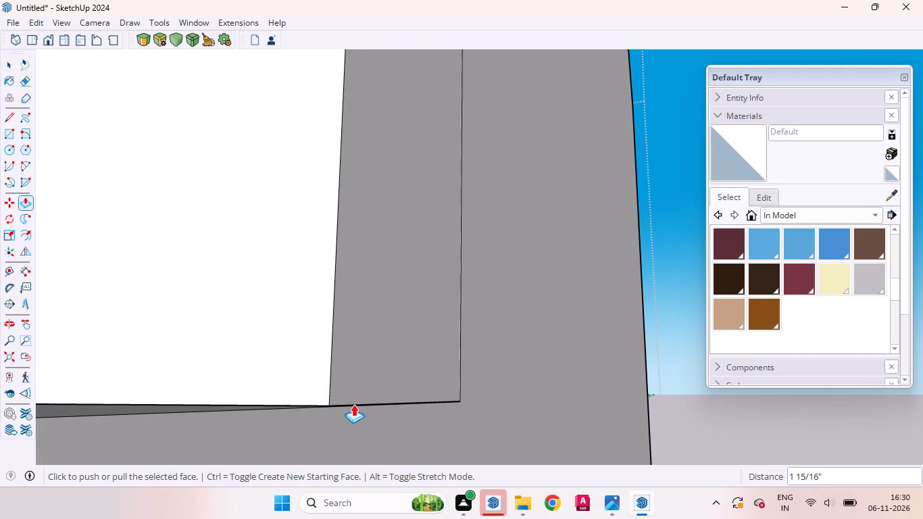
key("space")
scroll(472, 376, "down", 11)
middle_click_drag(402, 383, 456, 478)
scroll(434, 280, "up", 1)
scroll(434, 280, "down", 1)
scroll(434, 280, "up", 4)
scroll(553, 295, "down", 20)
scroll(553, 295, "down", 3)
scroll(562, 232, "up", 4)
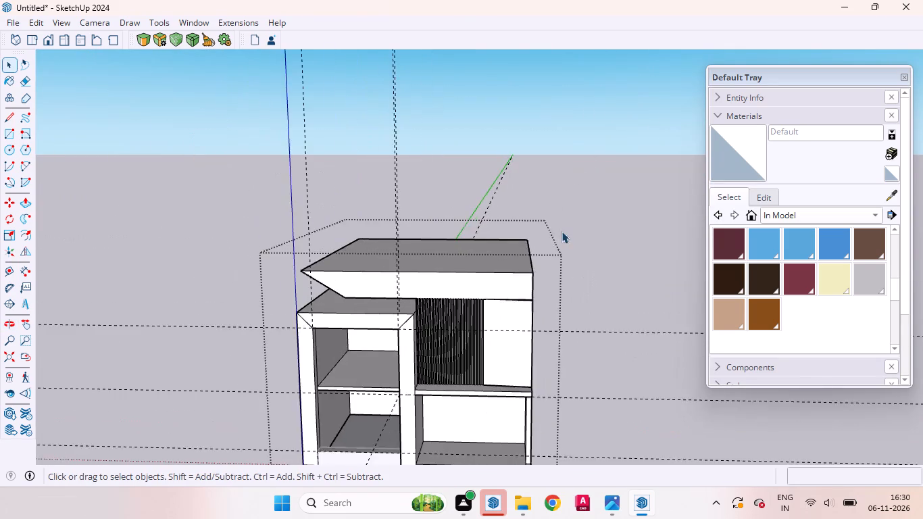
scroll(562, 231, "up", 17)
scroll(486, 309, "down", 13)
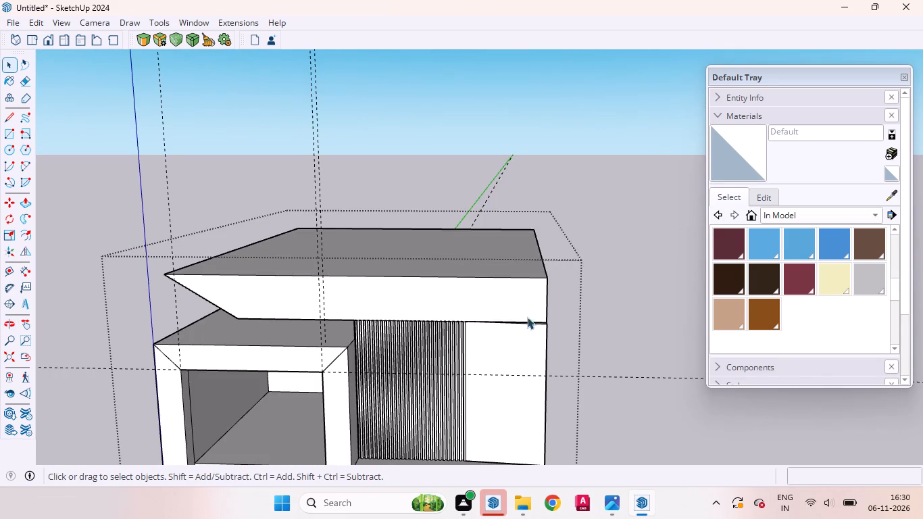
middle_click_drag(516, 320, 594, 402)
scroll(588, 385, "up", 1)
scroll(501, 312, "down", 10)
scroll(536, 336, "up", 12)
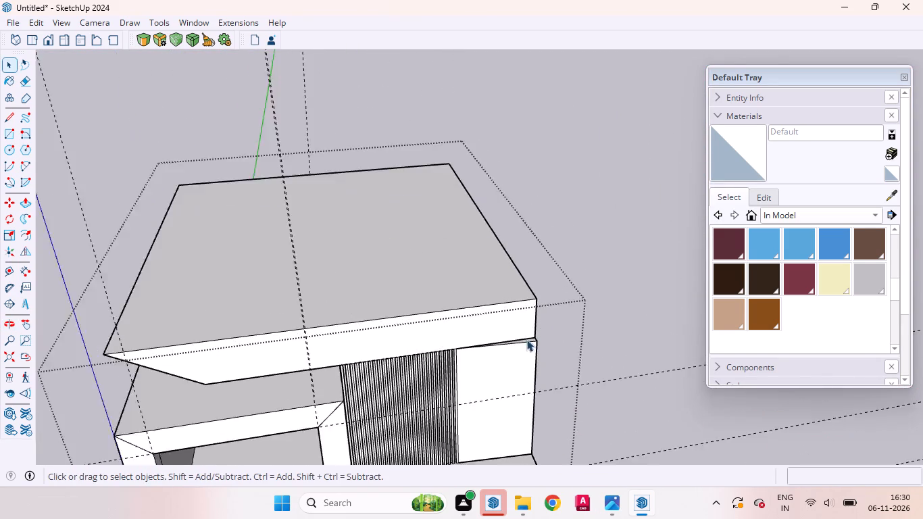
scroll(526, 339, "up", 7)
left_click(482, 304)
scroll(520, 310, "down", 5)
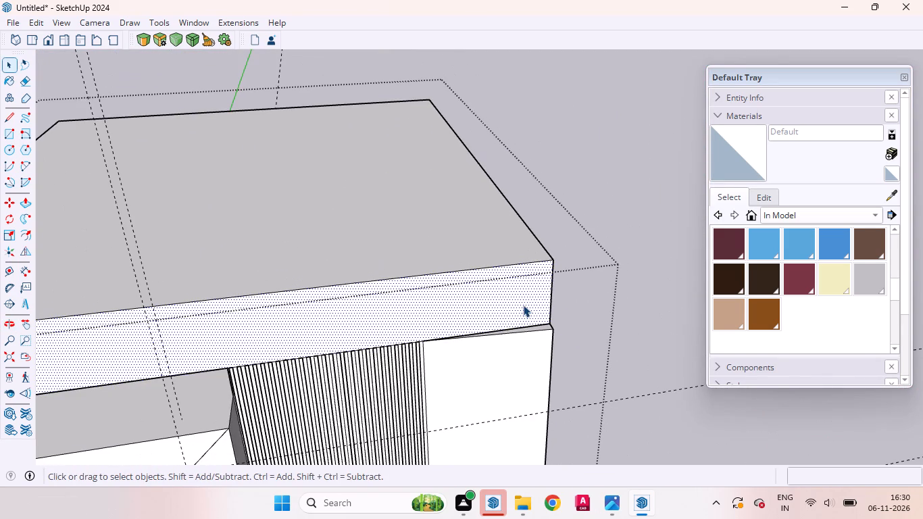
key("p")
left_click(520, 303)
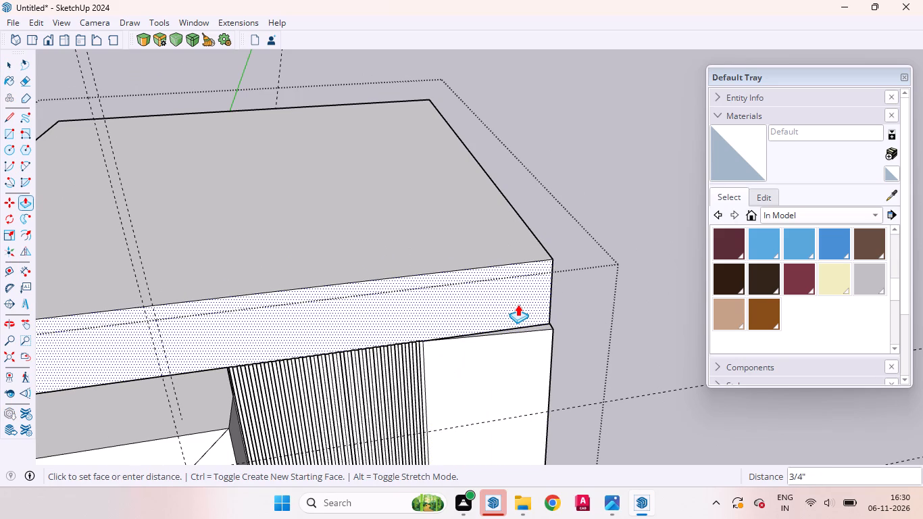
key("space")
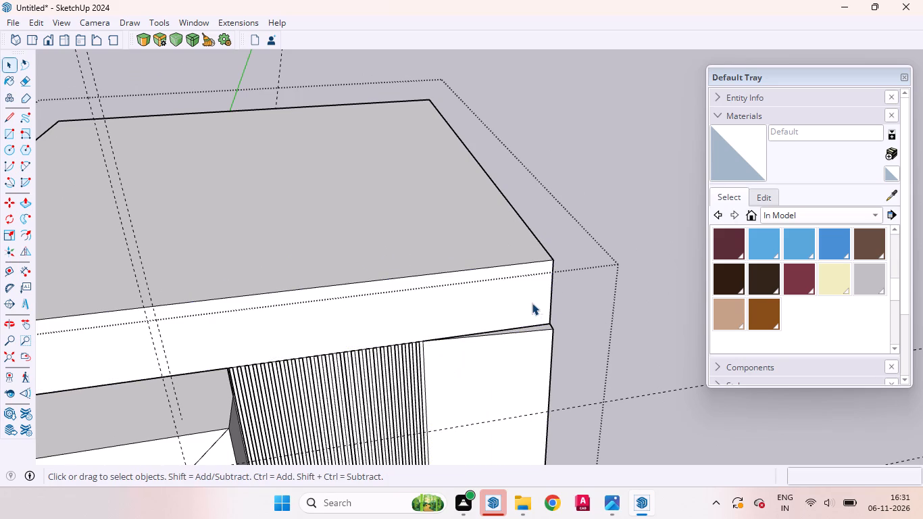
Push/Pull the angled projection's triangular top face up about 3' 6", level with the top of the roof band.
scroll(544, 316, "up", 9)
middle_click_drag(509, 341, 507, 400)
scroll(526, 329, "up", 5)
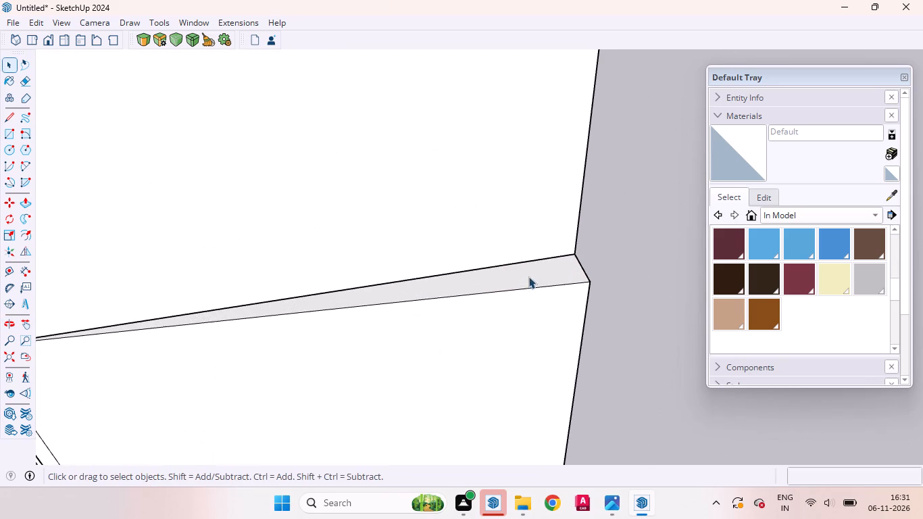
left_click(530, 274)
scroll(527, 322, "down", 10)
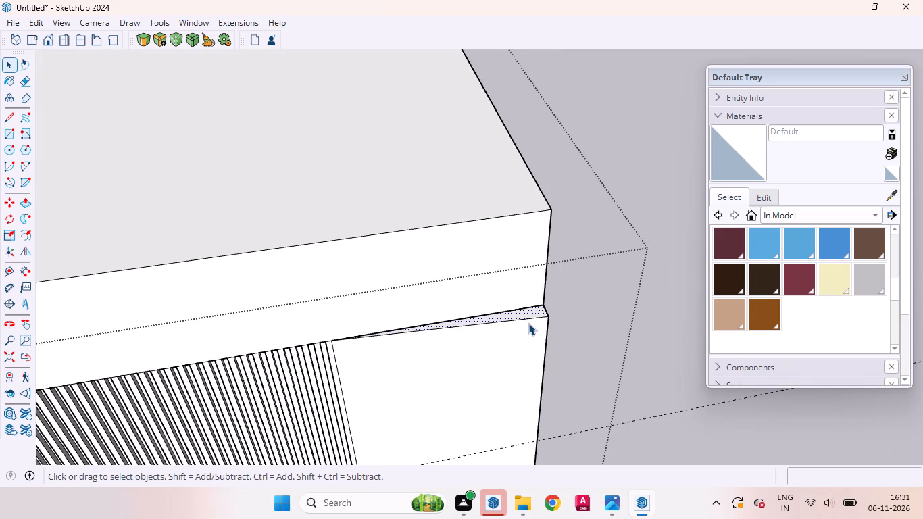
key("p")
scroll(534, 309, "up", 5)
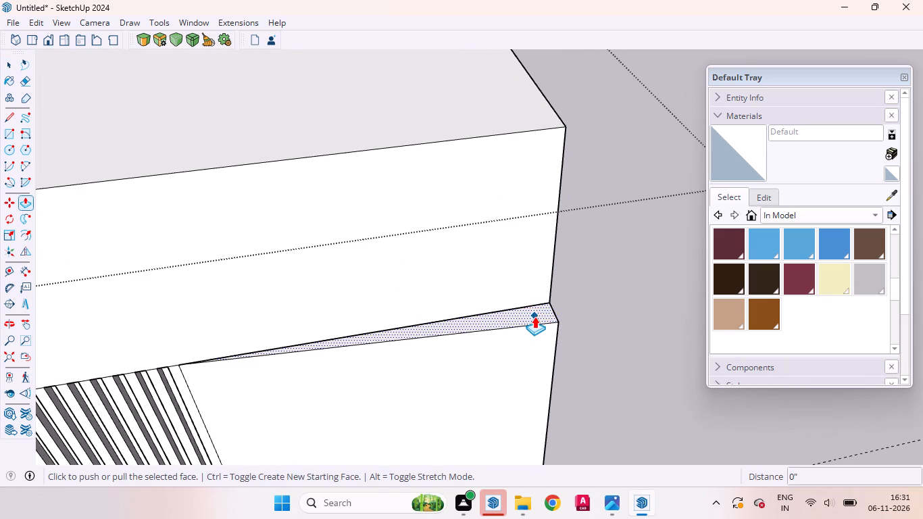
left_click(534, 316)
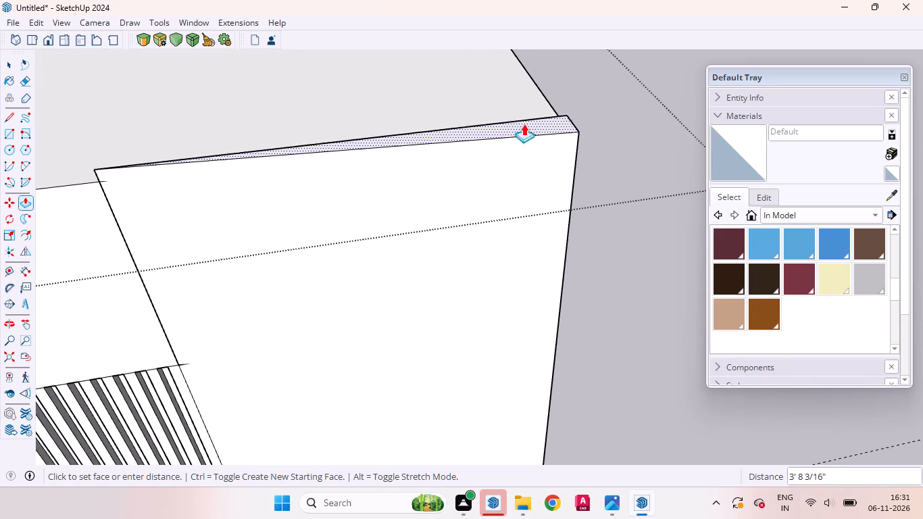
middle_click_drag(553, 159, 180, 272)
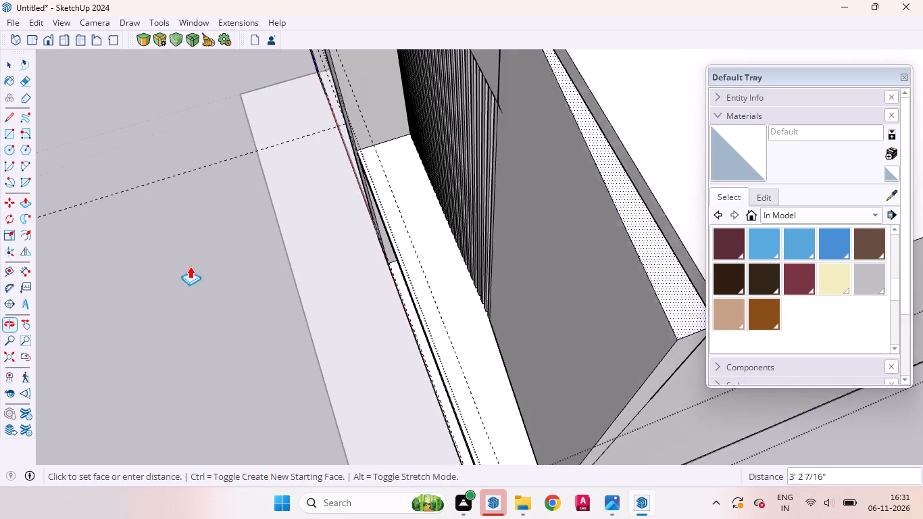
scroll(247, 254, "down", 6)
scroll(318, 292, "up", 1)
scroll(318, 292, "down", 3)
left_click(480, 274)
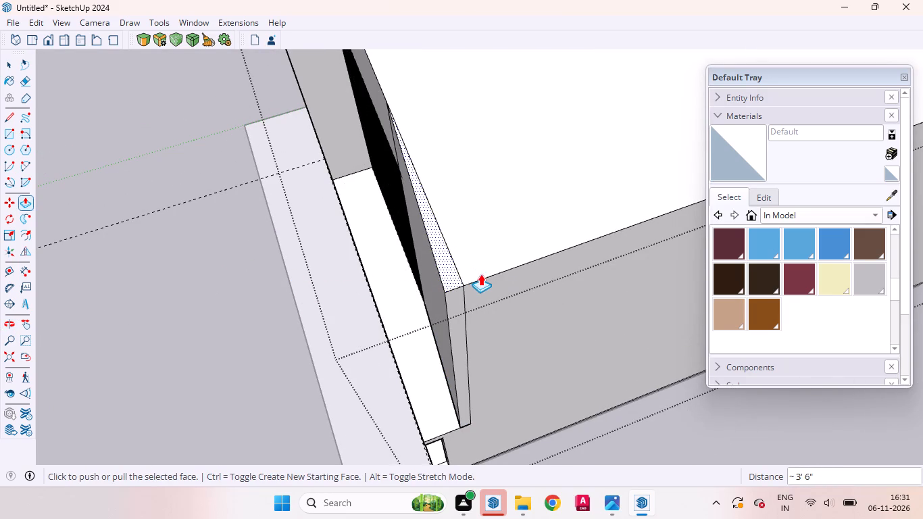
key("space")
Examine the junction of the angled projection with the fluting's top corner and the roof band, along with the whole front facade.
scroll(512, 334, "down", 9)
middle_click_drag(440, 344, 739, 234)
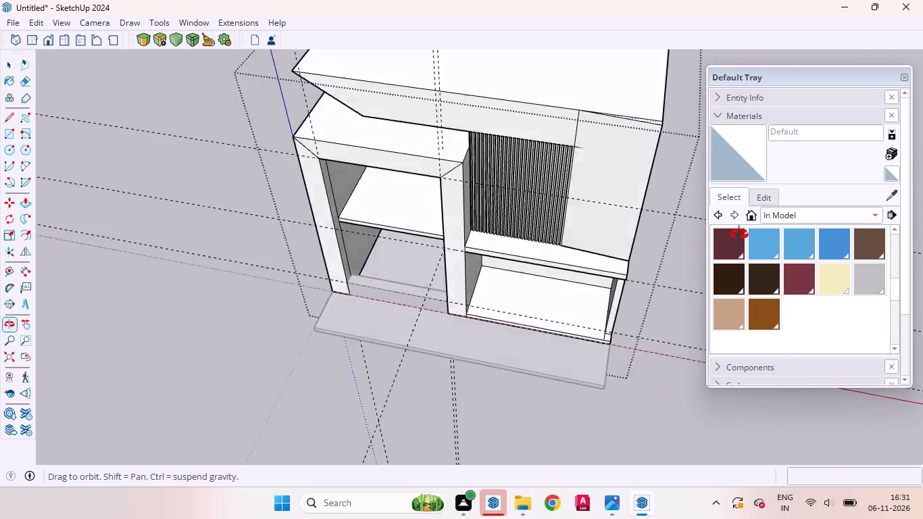
middle_click_drag(739, 234, 726, 227)
scroll(478, 337, "down", 5)
scroll(562, 162, "up", 7)
scroll(505, 230, "down", 1)
scroll(505, 230, "up", 15)
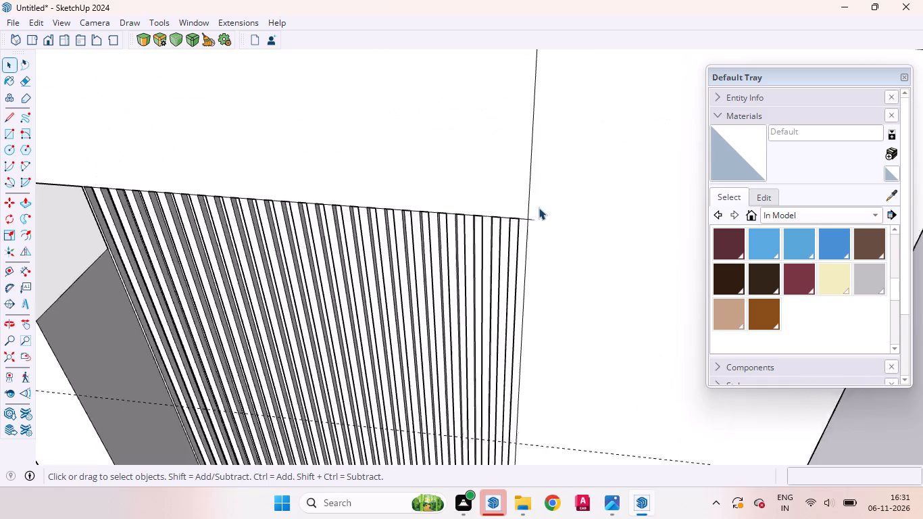
scroll(539, 207, "up", 17)
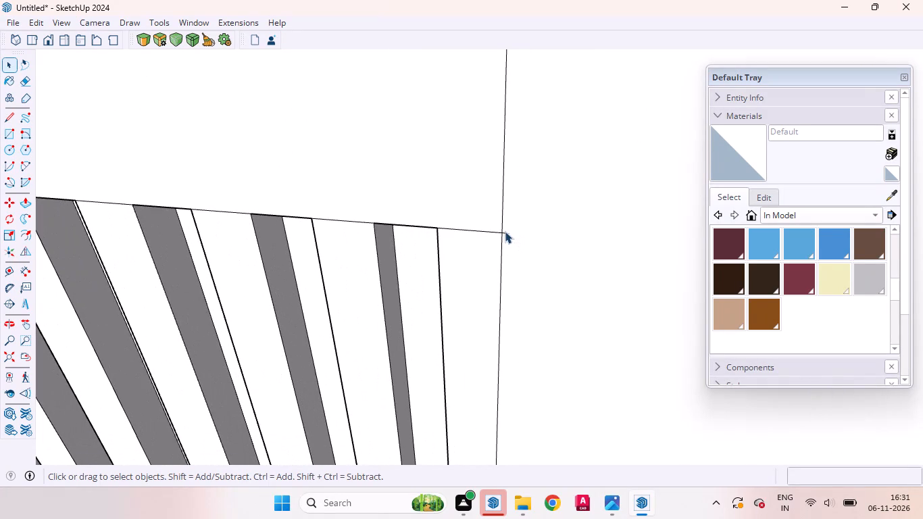
left_click(505, 231)
left_click(505, 232)
scroll(516, 271, "down", 8)
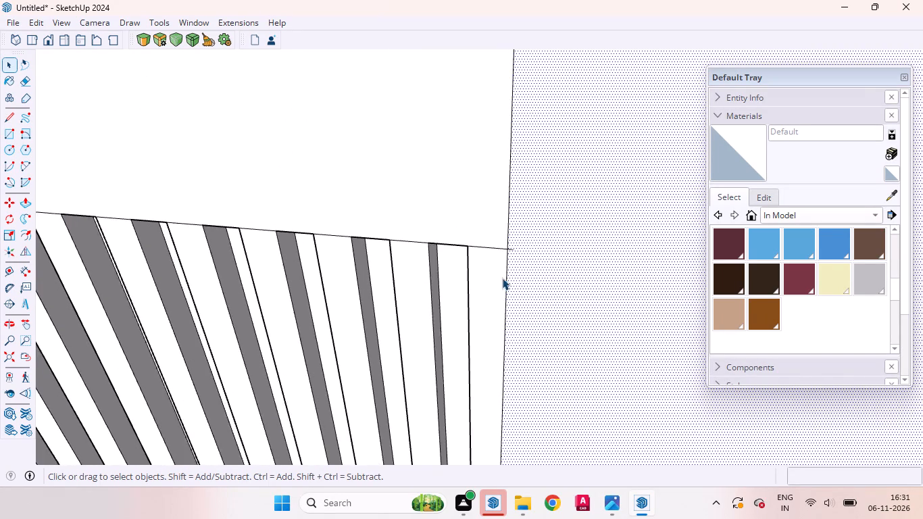
scroll(502, 278, "down", 14)
scroll(486, 285, "up", 1)
scroll(486, 288, "down", 20)
scroll(486, 288, "down", 4)
middle_click_drag(493, 337, 567, 183)
scroll(571, 181, "up", 6)
middle_click_drag(573, 198, 474, 215)
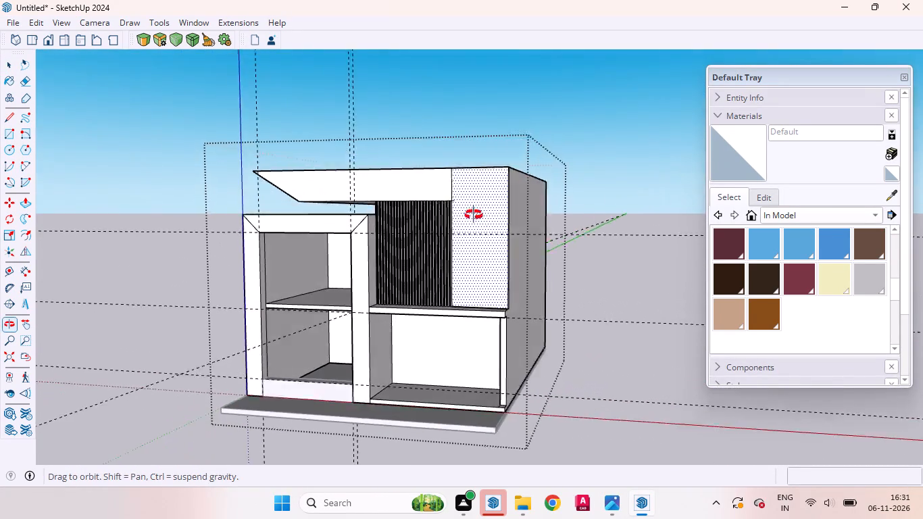
middle_click_drag(474, 215, 478, 227)
left_click(646, 278)
scroll(477, 191, "up", 3)
middle_click_drag(414, 225, 518, 268)
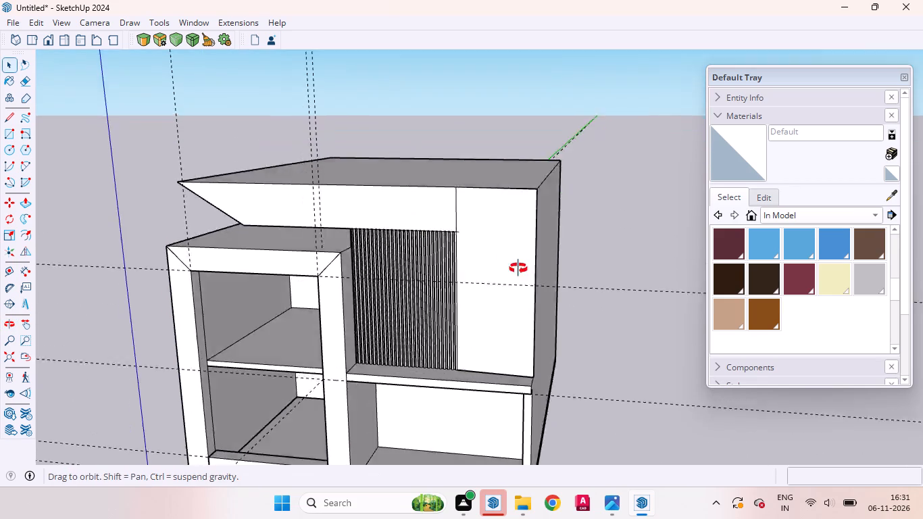
Erase the edge separating the angled projection's triangular top from the main roof surface.
middle_click_drag(518, 268, 623, 276)
scroll(437, 293, "down", 9)
middle_click_drag(569, 282, 721, 357)
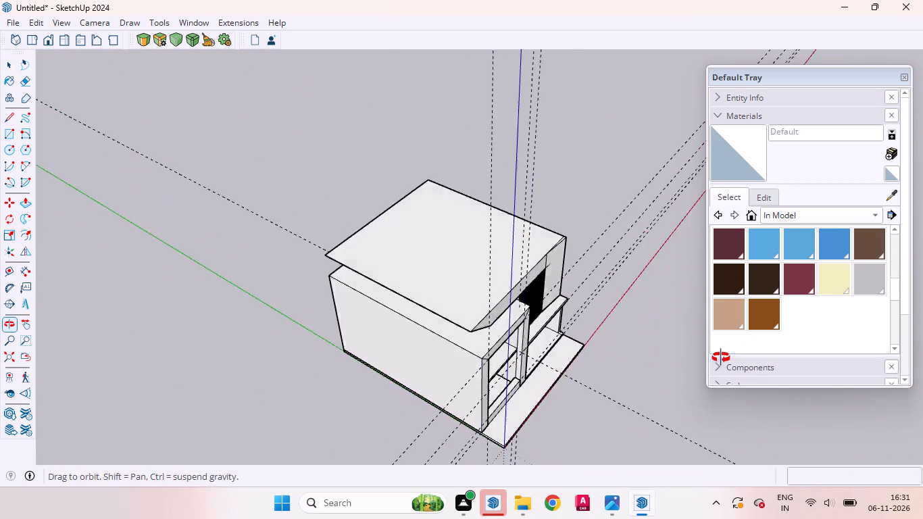
middle_click_drag(721, 357, 778, 353)
scroll(537, 210, "up", 20)
scroll(537, 210, "up", 3)
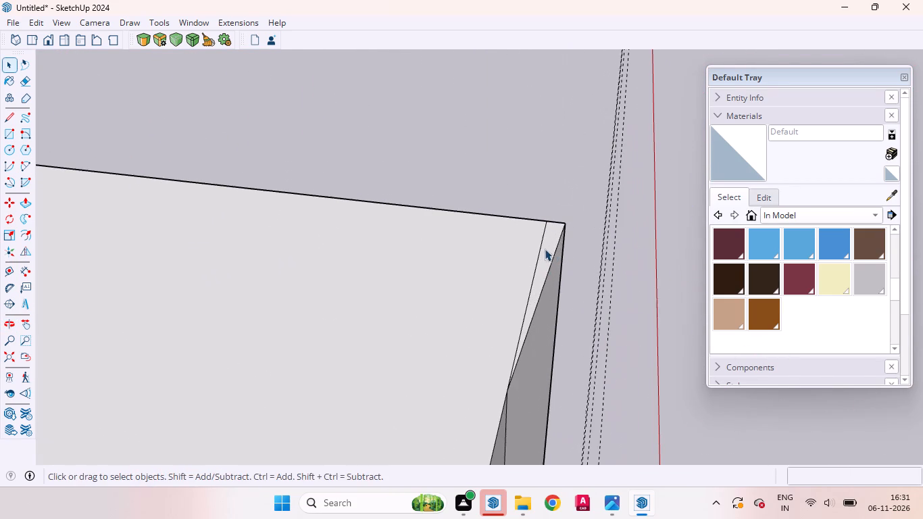
left_click(541, 243)
triple_click(541, 243)
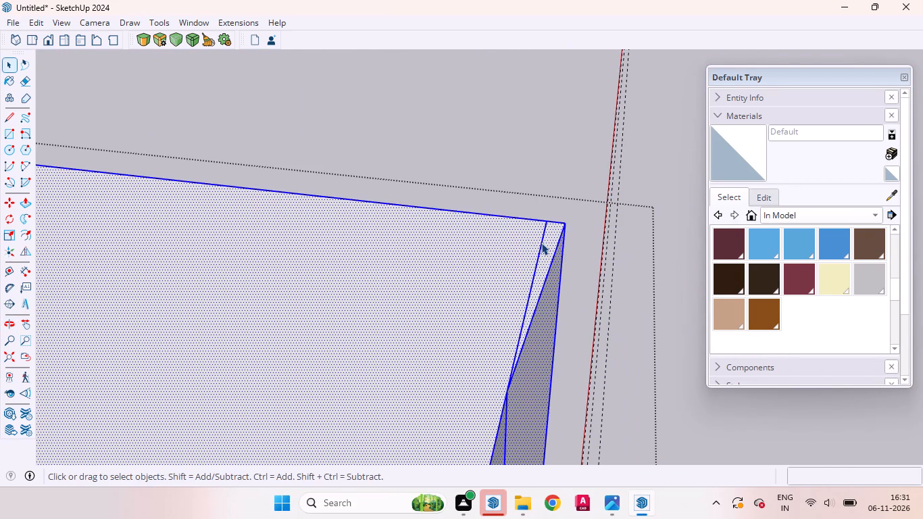
left_click(541, 243)
left_click(538, 243)
left_click(539, 243)
right_click(539, 243)
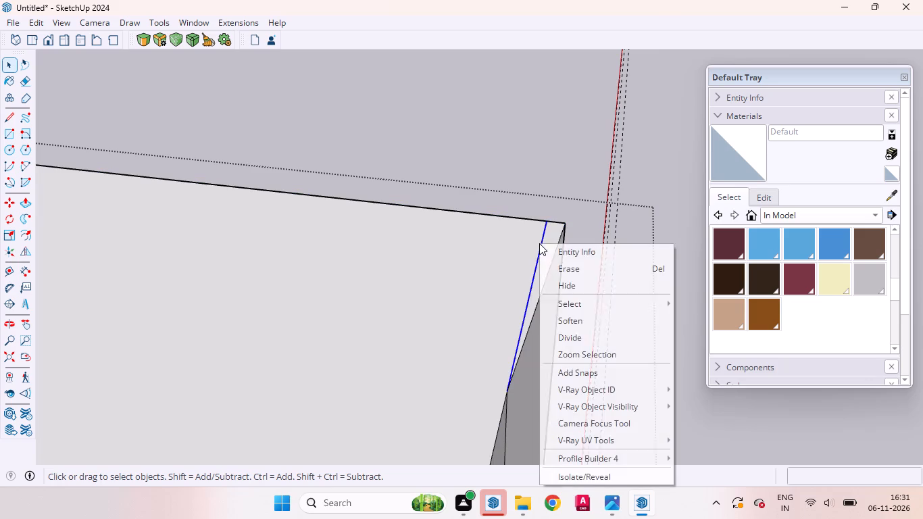
left_click(552, 263)
Examine the front facade from several angles, checking the roof band, fluted panel, recessed frame and ledge.
scroll(497, 268, "down", 16)
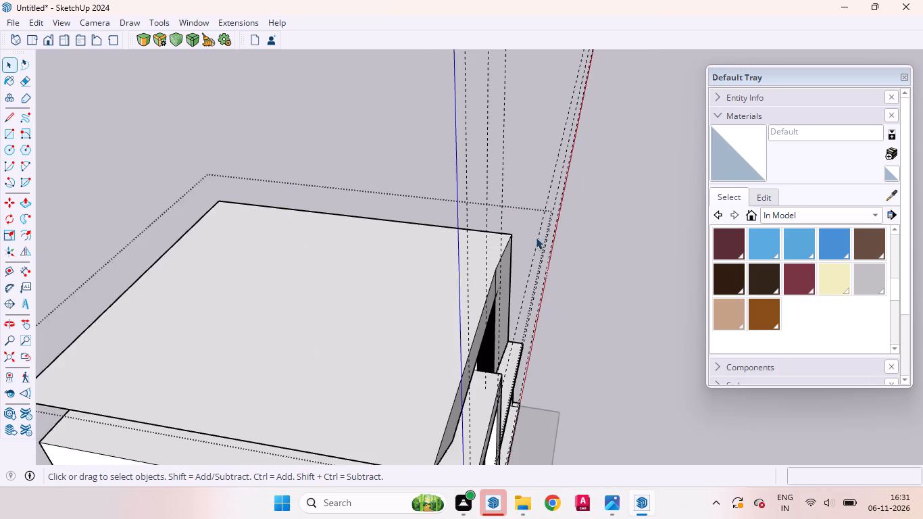
middle_click_drag(565, 287, 364, 284)
scroll(376, 265, "down", 3)
scroll(379, 266, "up", 1)
scroll(380, 266, "down", 3)
middle_click_drag(487, 280, 399, 147)
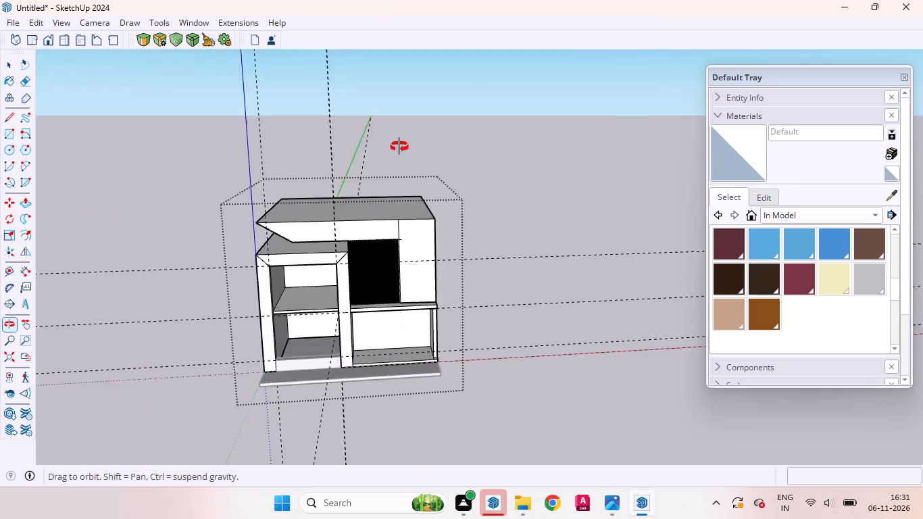
middle_click_drag(399, 147, 479, 109)
scroll(450, 183, "up", 12)
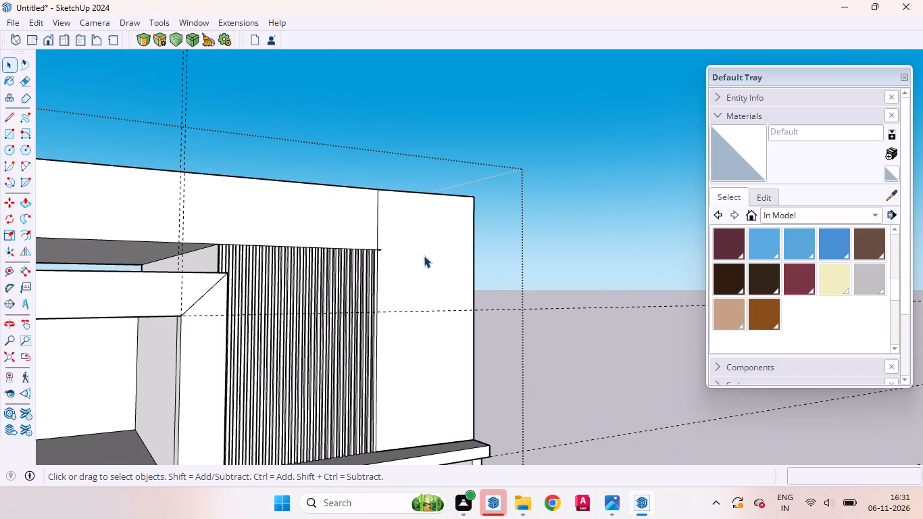
scroll(463, 155, "down", 4)
scroll(442, 208, "up", 4)
scroll(451, 220, "down", 3)
middle_click_drag(385, 257, 337, 226)
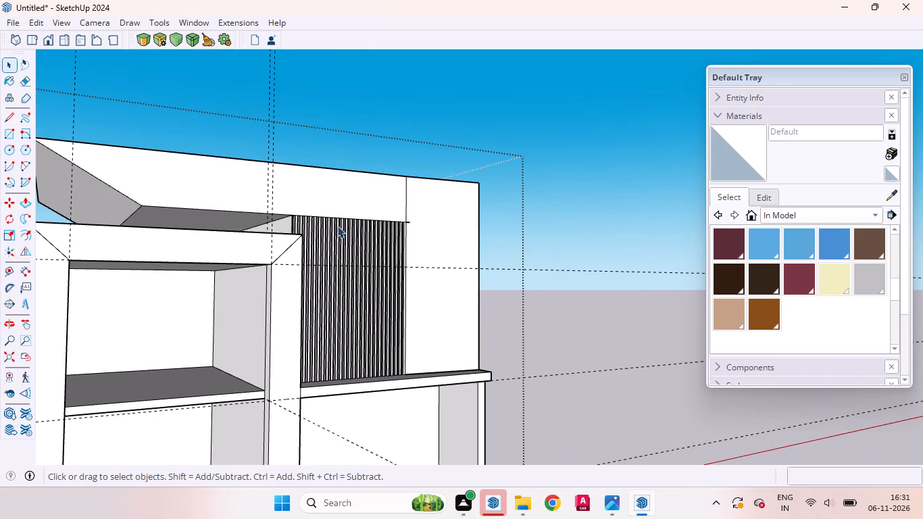
middle_click_drag(337, 226, 337, 221)
scroll(395, 241, "down", 9)
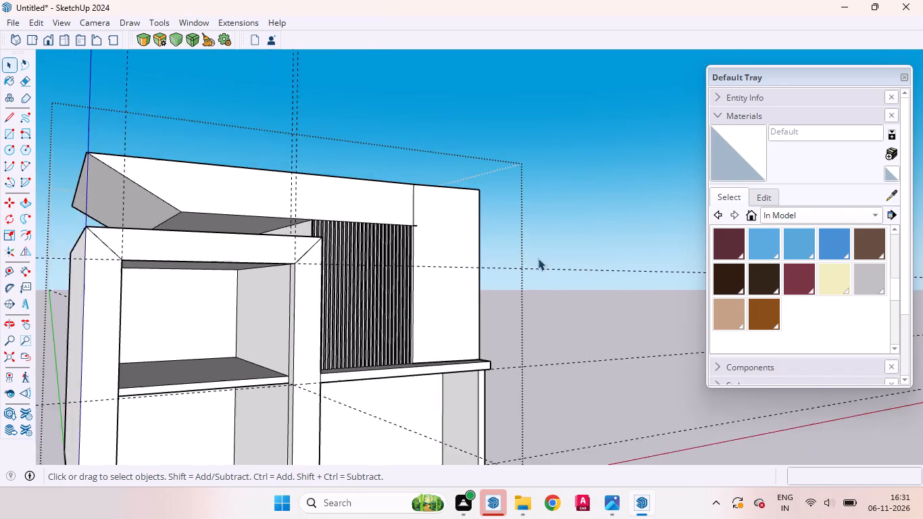
scroll(538, 258, "down", 8)
middle_click_drag(388, 302, 154, 228)
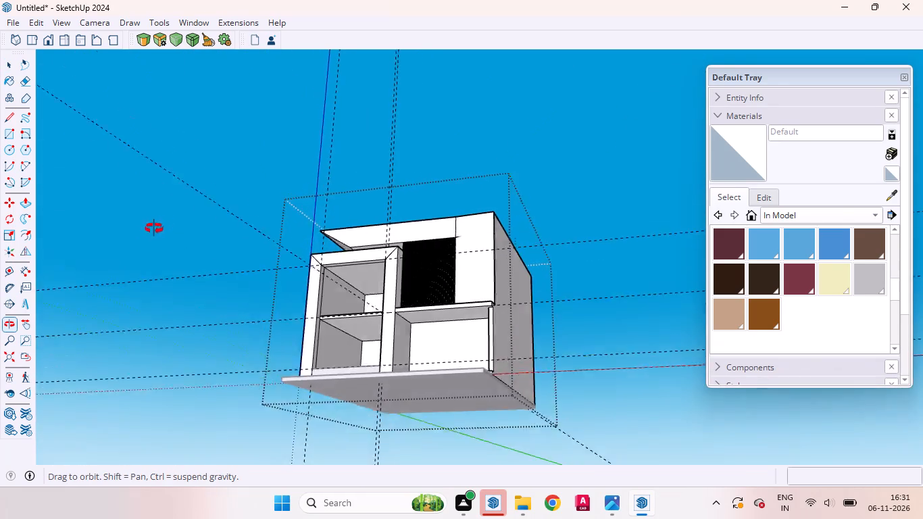
middle_click_drag(154, 228, 126, 242)
scroll(299, 252, "up", 15)
double_click(273, 302)
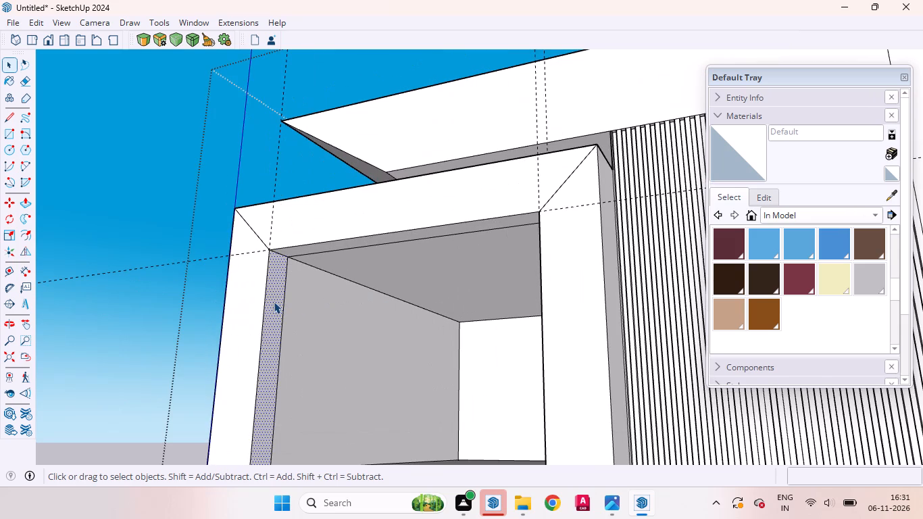
left_click(274, 270)
left_click(244, 311)
middle_click_drag(264, 289, 206, 277)
scroll(366, 251, "down", 3)
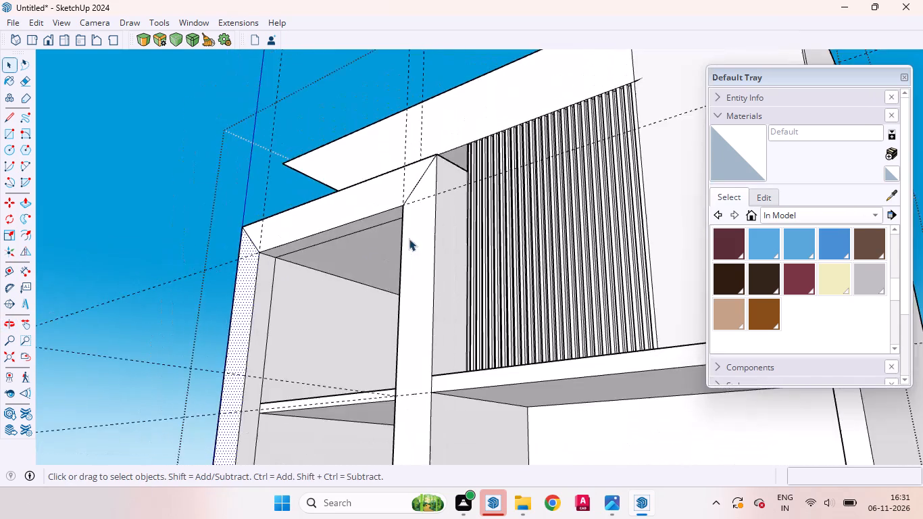
scroll(409, 239, "down", 5)
scroll(411, 321, "up", 8)
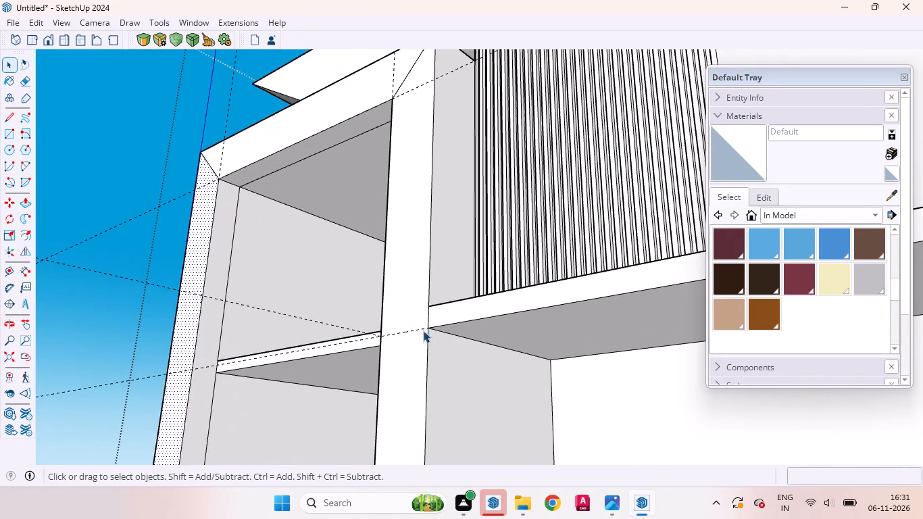
middle_click_drag(432, 365, 440, 401)
scroll(461, 371, "up", 8)
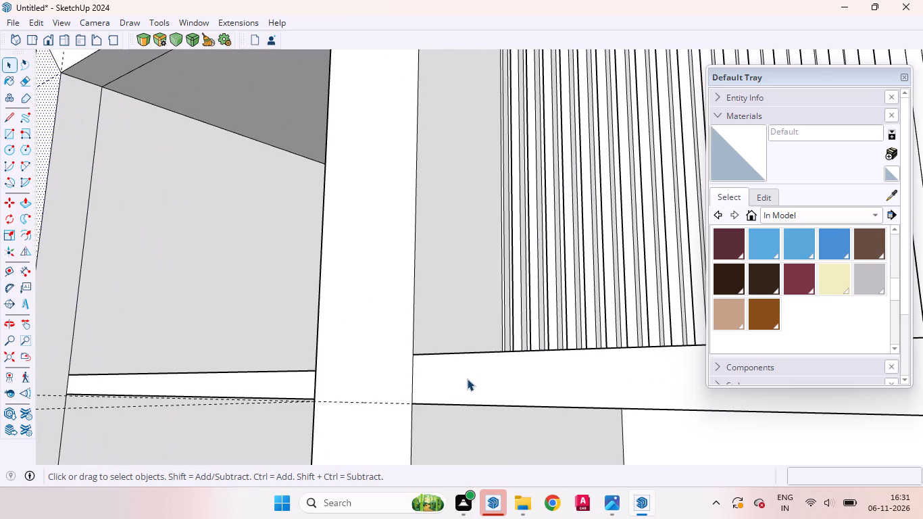
Push/Pull the front face of the ledge below the fluted panel outward 3".
left_click(468, 378)
scroll(416, 370, "down", 8)
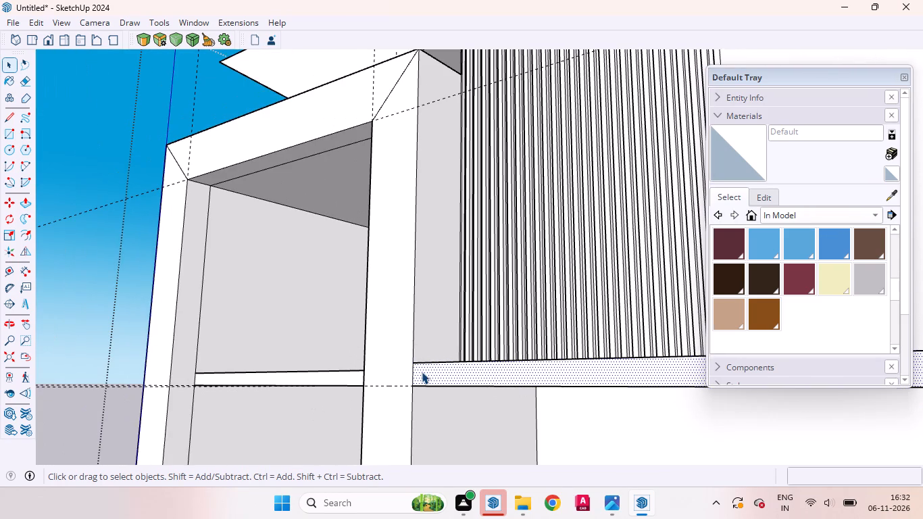
scroll(351, 366, "down", 5)
middle_click_drag(484, 383, 406, 395)
scroll(482, 346, "down", 4)
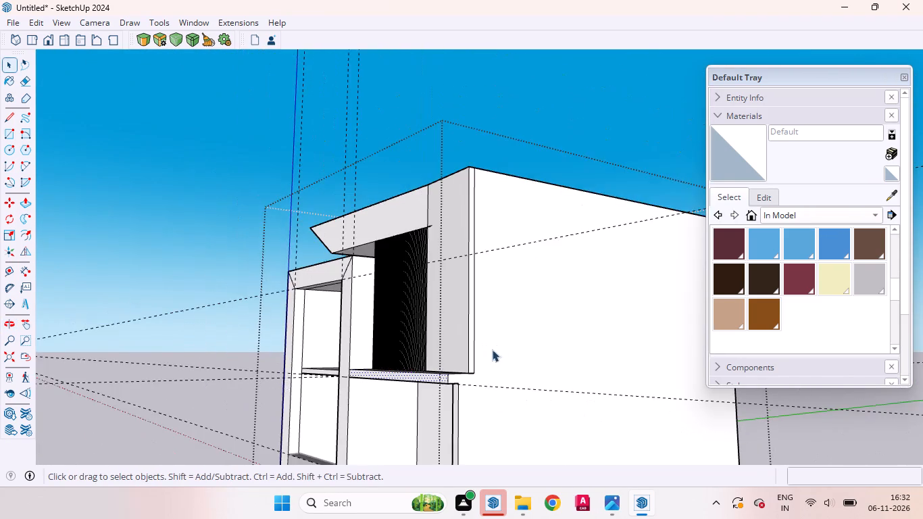
scroll(391, 362, "up", 5)
scroll(568, 374, "down", 4)
scroll(397, 345, "up", 5)
scroll(397, 345, "down", 1)
scroll(406, 353, "up", 4)
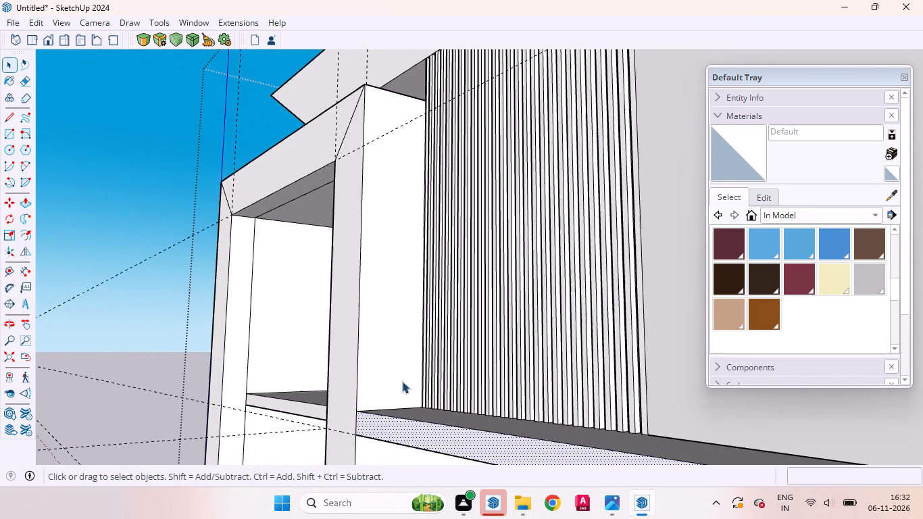
scroll(435, 356, "down", 7)
scroll(394, 398, "up", 12)
middle_click_drag(436, 428, 433, 476)
scroll(436, 447, "up", 1)
key("p")
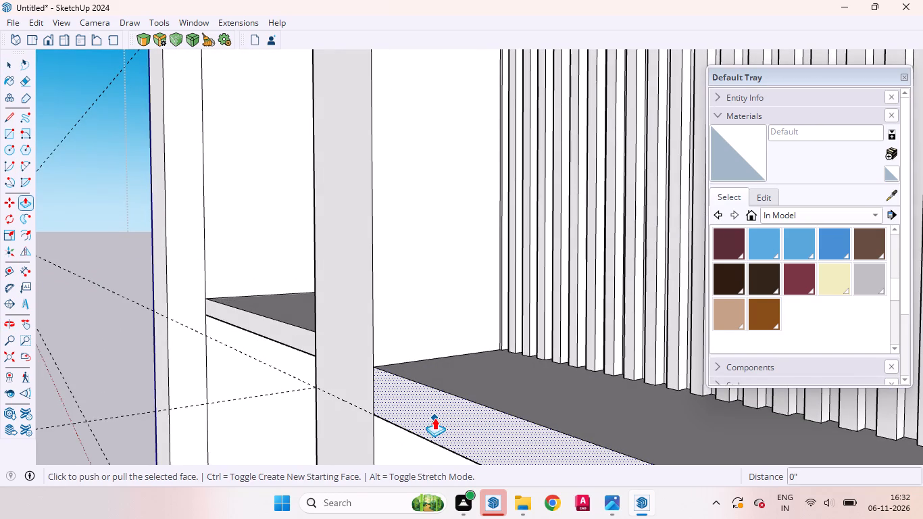
left_click_drag(434, 418, 418, 427)
key("3")
key("Return")
key("space")
Push/Pull the ledge's underside down 1".
scroll(415, 302, "down", 5)
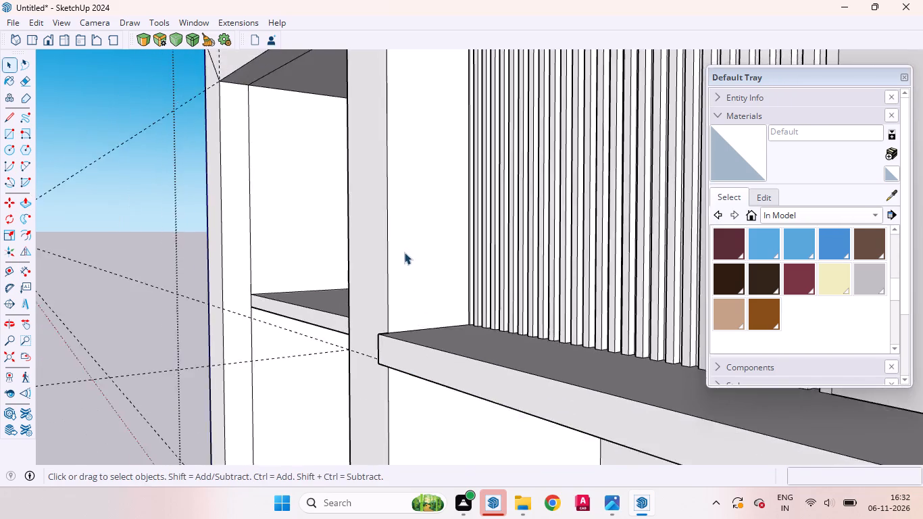
scroll(404, 252, "down", 4)
middle_click_drag(422, 352, 460, 157)
scroll(432, 282, "up", 9)
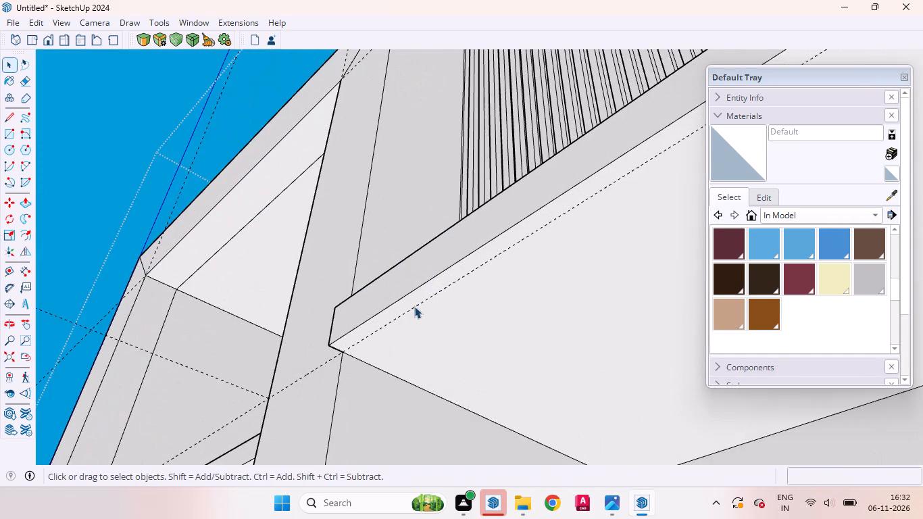
scroll(416, 311, "up", 3)
scroll(416, 311, "down", 1)
scroll(416, 311, "up", 2)
left_click(423, 330)
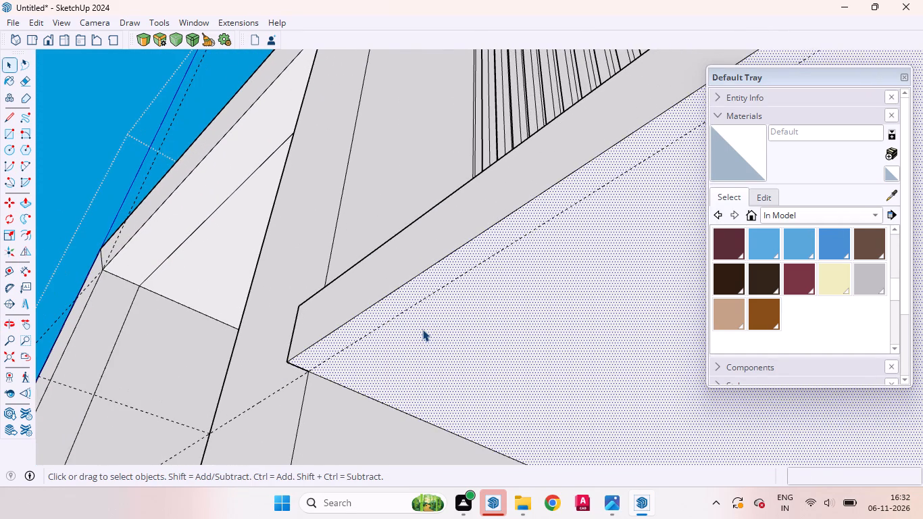
key("p")
left_click(422, 329)
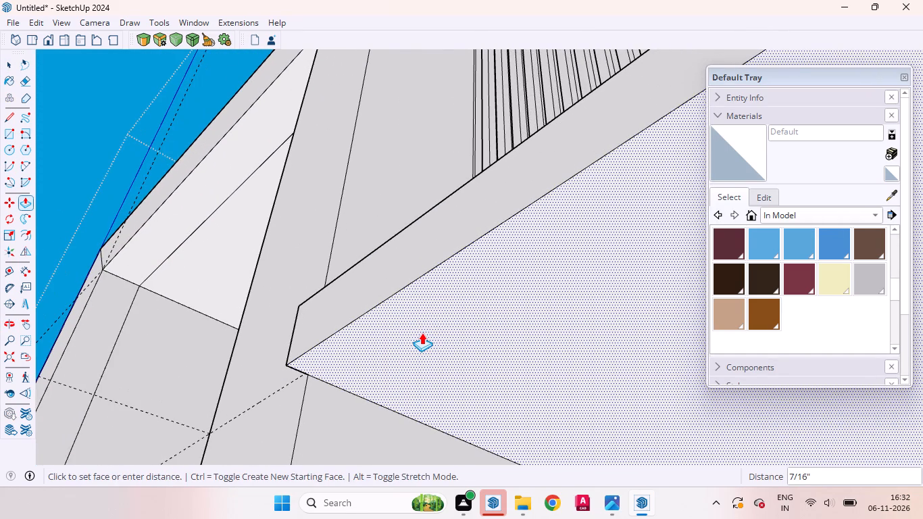
key("1")
key("Return")
key("space")
Repeat the 1" Push/Pull on the ledge's underside.
scroll(399, 338, "down", 8)
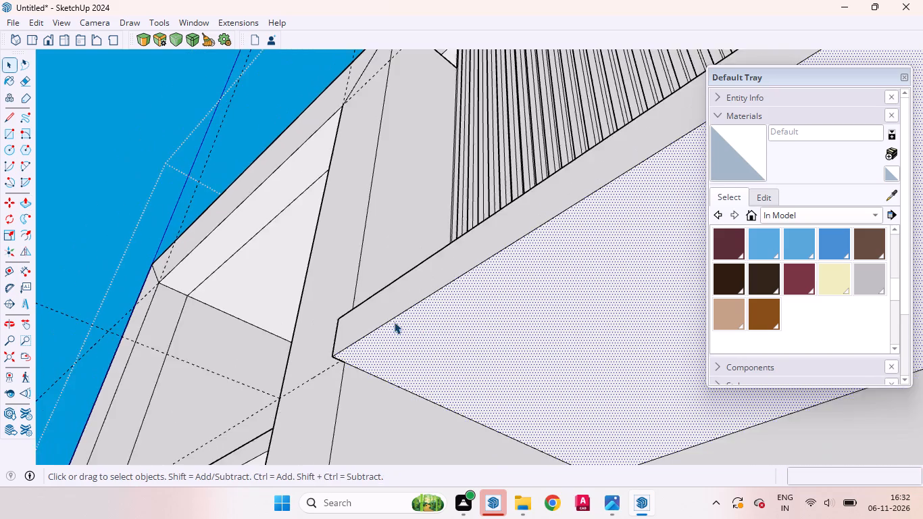
scroll(394, 322, "down", 3)
middle_click_drag(372, 314, 525, 400)
scroll(515, 391, "down", 9)
scroll(501, 349, "up", 4)
scroll(501, 348, "down", 2)
scroll(501, 348, "up", 1)
scroll(501, 348, "down", 1)
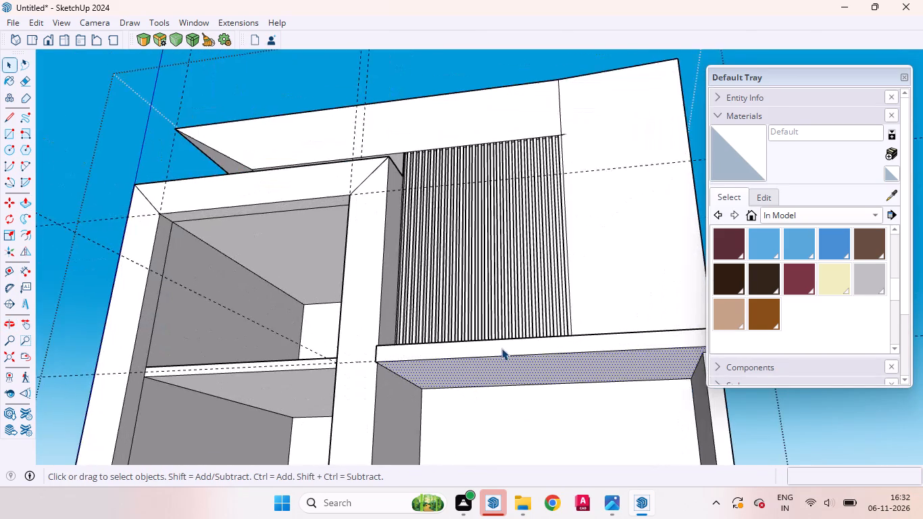
scroll(497, 362, "up", 4)
middle_click_drag(455, 393, 472, 456)
scroll(430, 354, "down", 4)
scroll(424, 347, "up", 1)
scroll(393, 292, "down", 9)
scroll(523, 328, "up", 8)
middle_click_drag(521, 339, 578, 271)
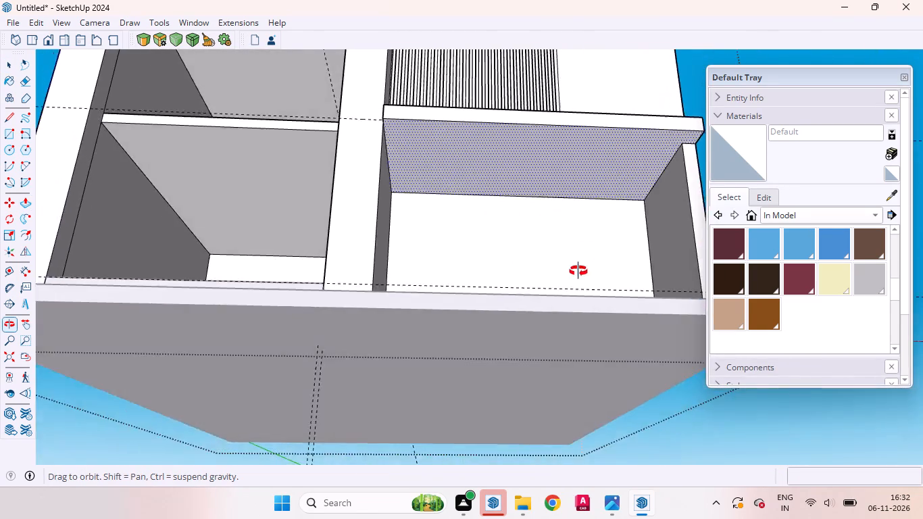
middle_click_drag(578, 271, 522, 296)
scroll(331, 212, "up", 4)
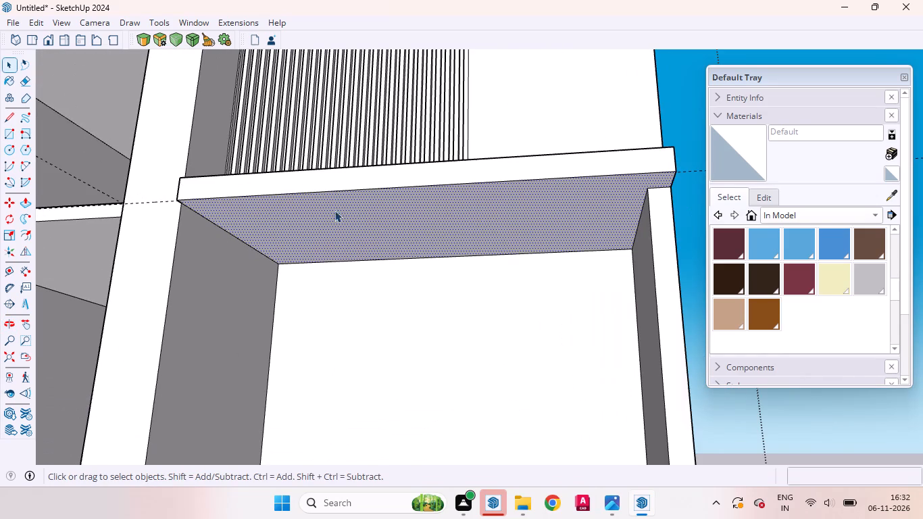
key("p")
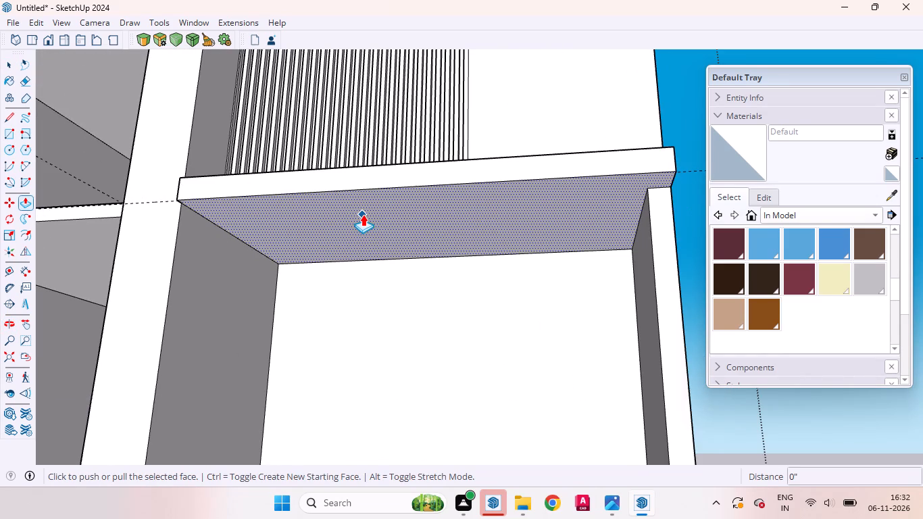
double_click(363, 214)
key("space")
Place horizontal guides on the ledge's front face, 1" below its top edge and 1" above its bottom edge.
scroll(484, 328, "down", 6)
middle_click_drag(445, 303, 455, 337)
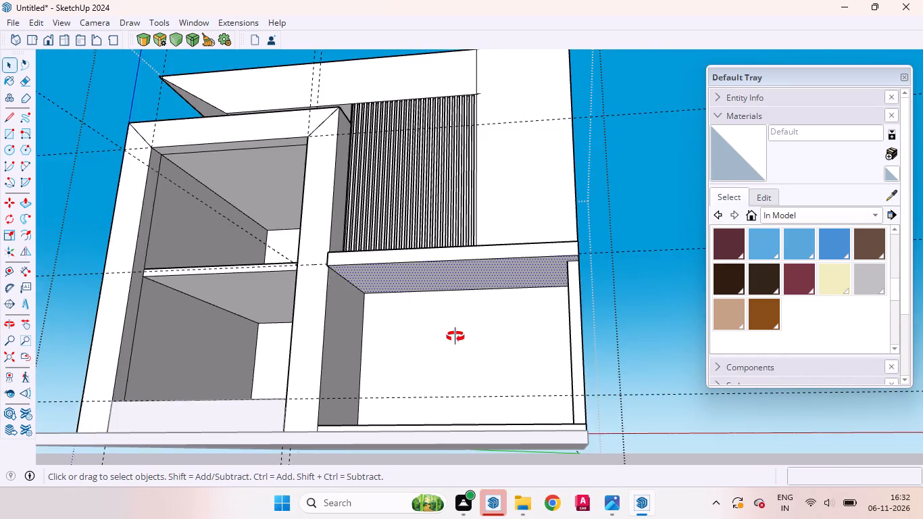
middle_click_drag(455, 337, 467, 362)
scroll(418, 301, "up", 11)
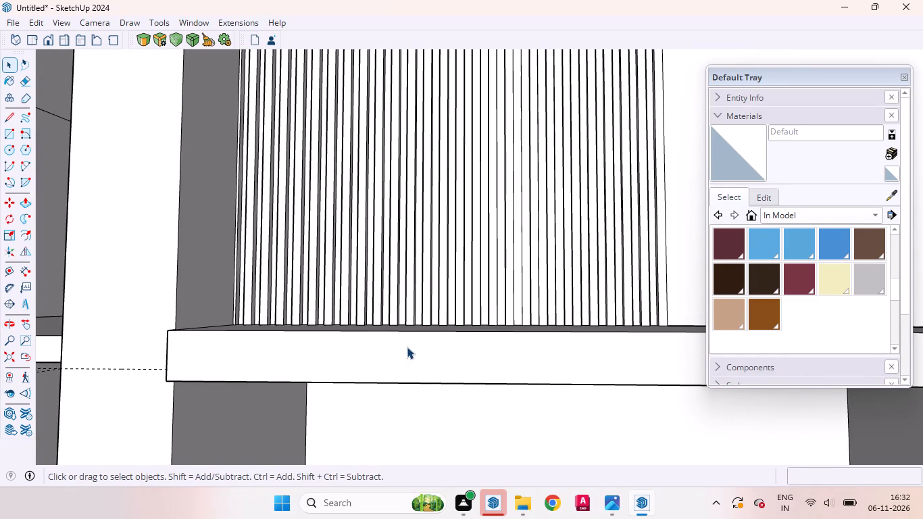
key("t")
scroll(383, 332, "up", 4)
left_click(383, 331)
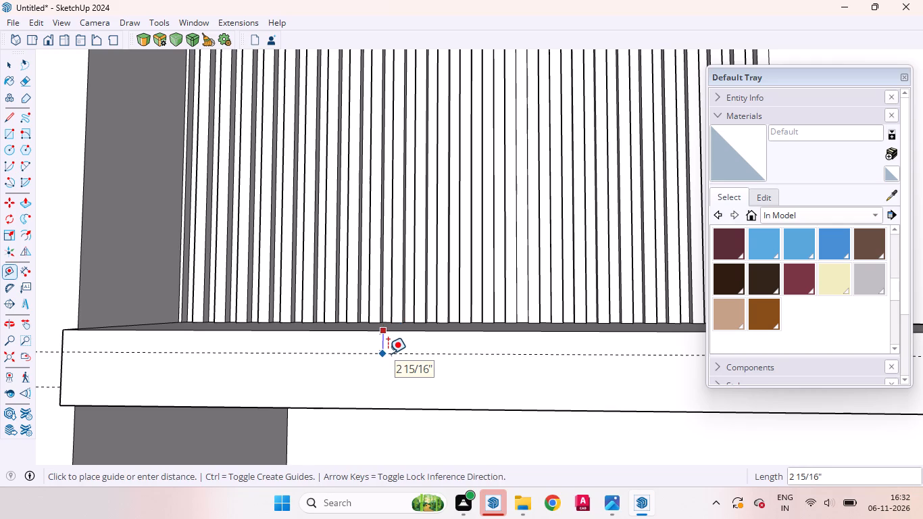
key("1")
key("Return")
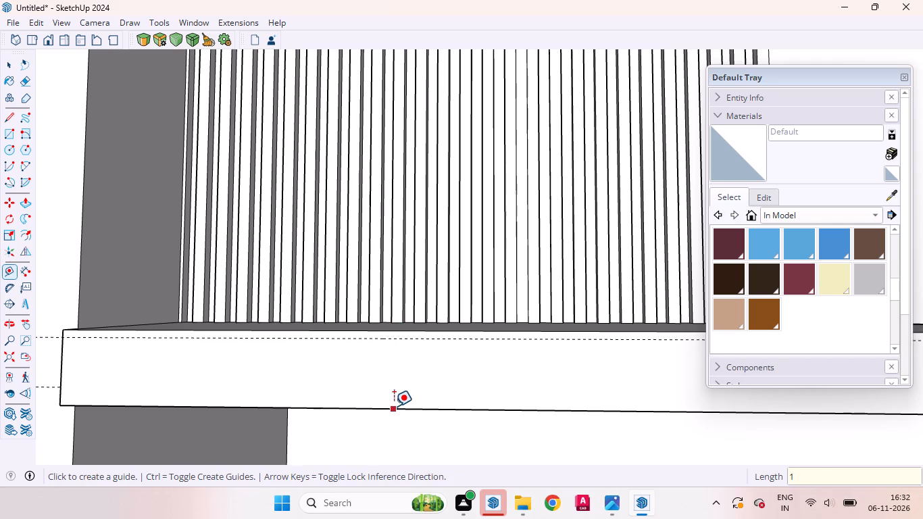
left_click(394, 406)
key("1")
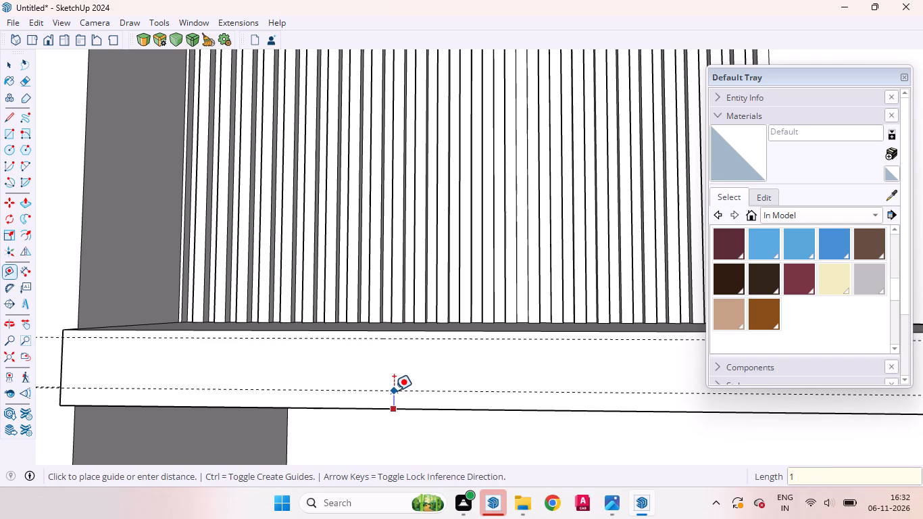
key("Return")
key("space")
Draw a 1" by 15' rectangle along the top edge of the ledge's front face, down to the upper guide.
scroll(433, 390, "down", 9)
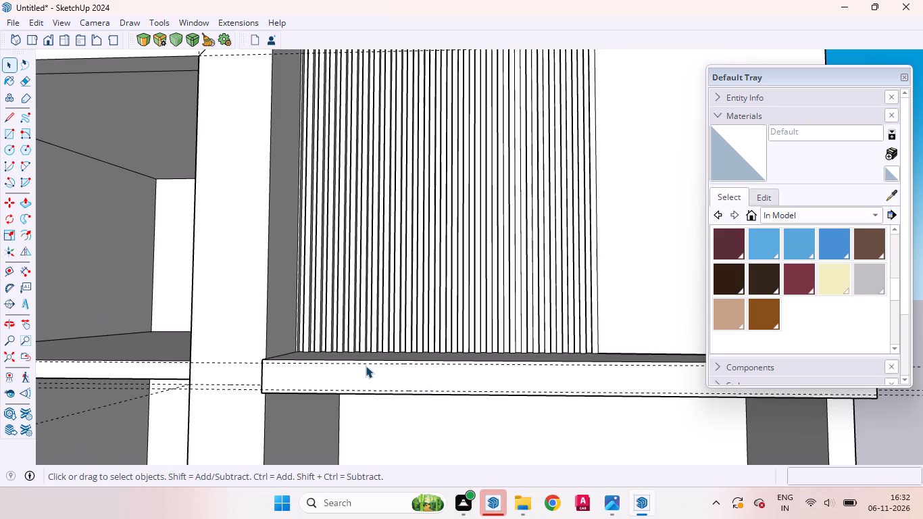
scroll(366, 366, "up", 5)
left_click(366, 380)
scroll(414, 376, "down", 4)
key("r")
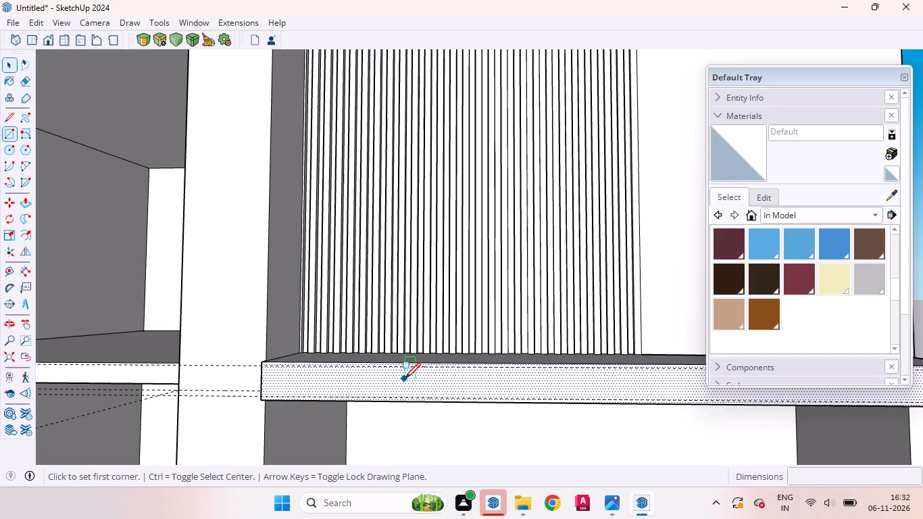
scroll(250, 364, "up", 16)
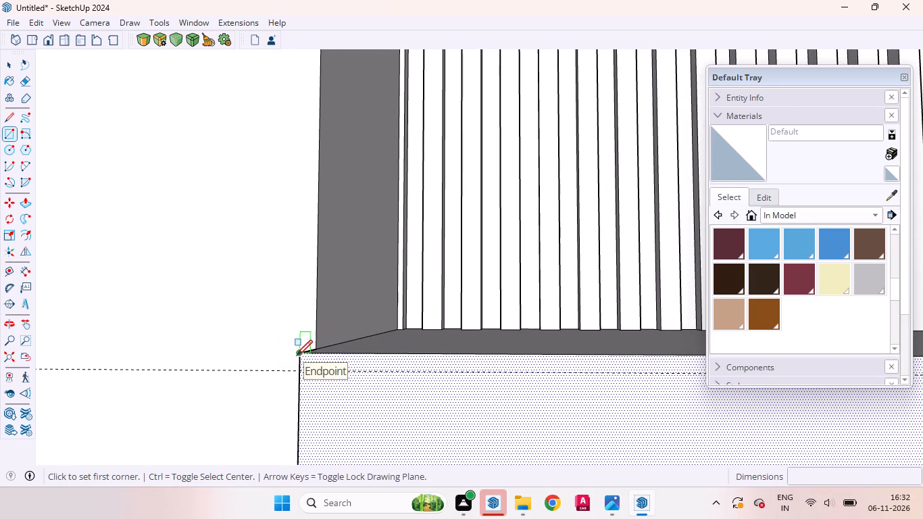
left_click(296, 371)
scroll(290, 369, "down", 4)
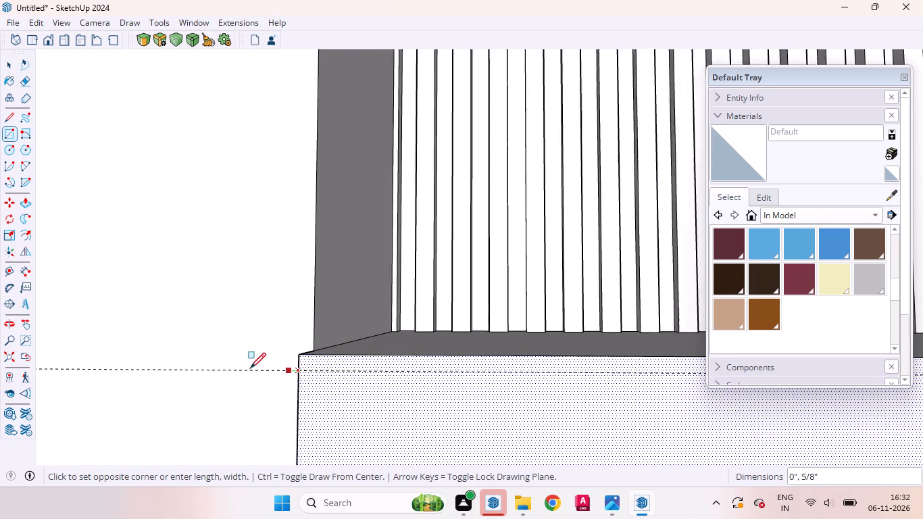
scroll(250, 368, "down", 20)
scroll(250, 368, "down", 4)
scroll(580, 380, "up", 5)
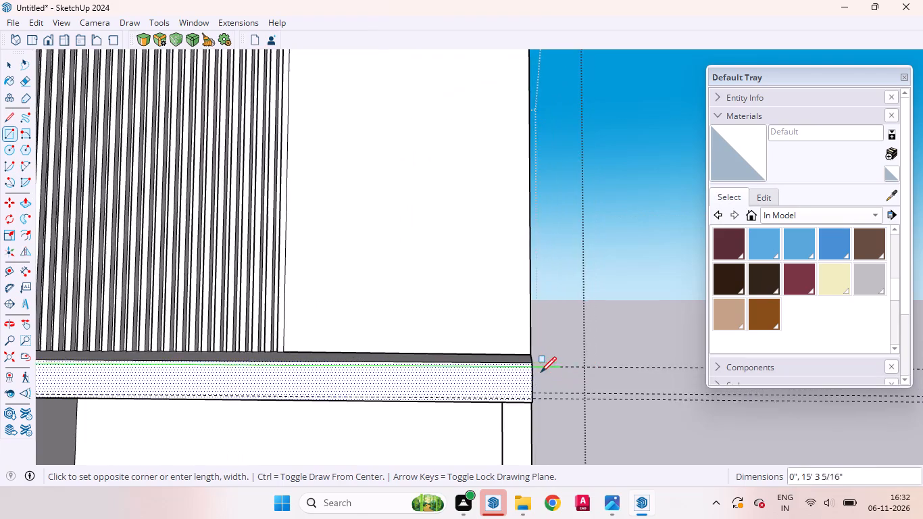
scroll(541, 372, "up", 7)
left_click(505, 319)
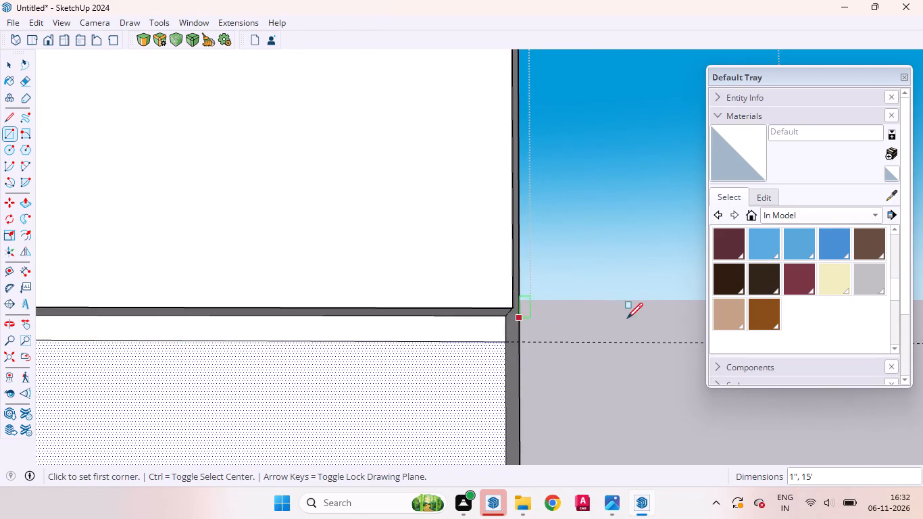
Draw a 1" by 15' rectangle along the bottom edge of the ledge's front face, from the lower guide down.
scroll(674, 320, "down", 3)
scroll(674, 320, "up", 1)
scroll(674, 320, "down", 7)
scroll(278, 333, "up", 13)
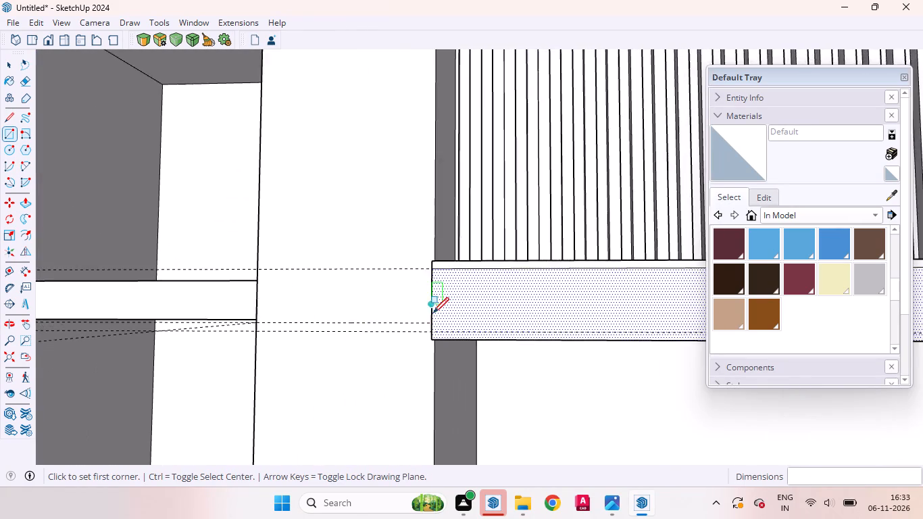
scroll(433, 313, "up", 8)
left_click(434, 337)
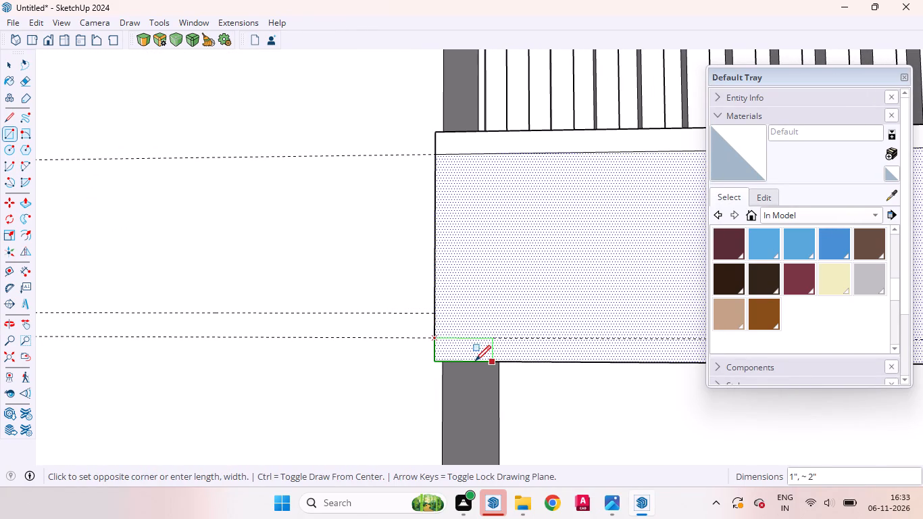
scroll(402, 359, "down", 18)
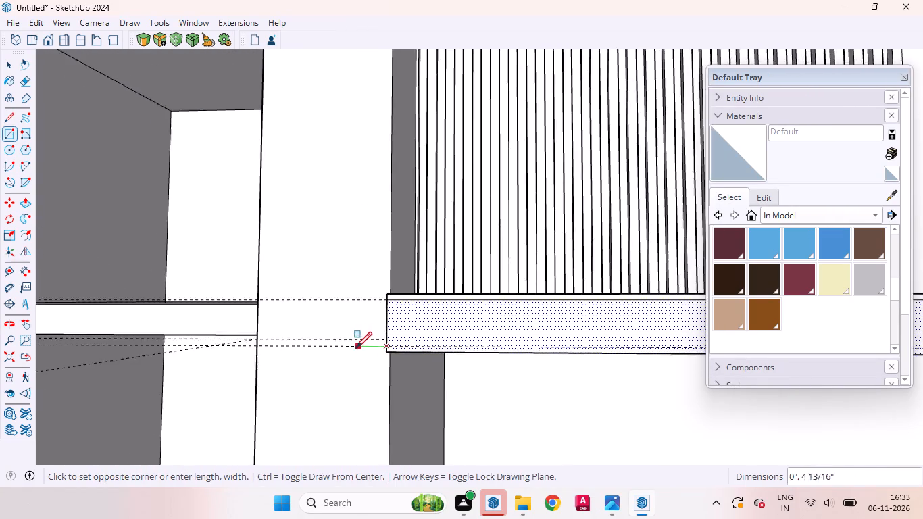
scroll(356, 347, "down", 16)
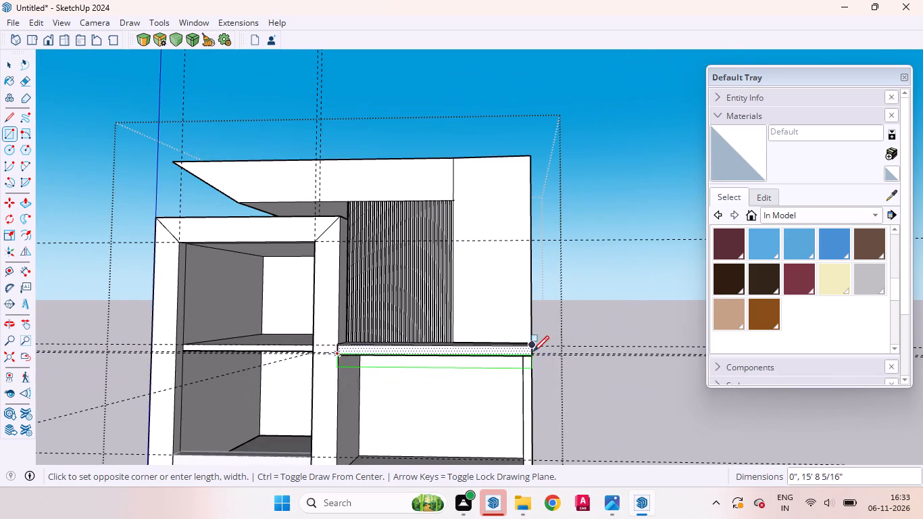
scroll(533, 351, "up", 20)
scroll(533, 351, "up", 2)
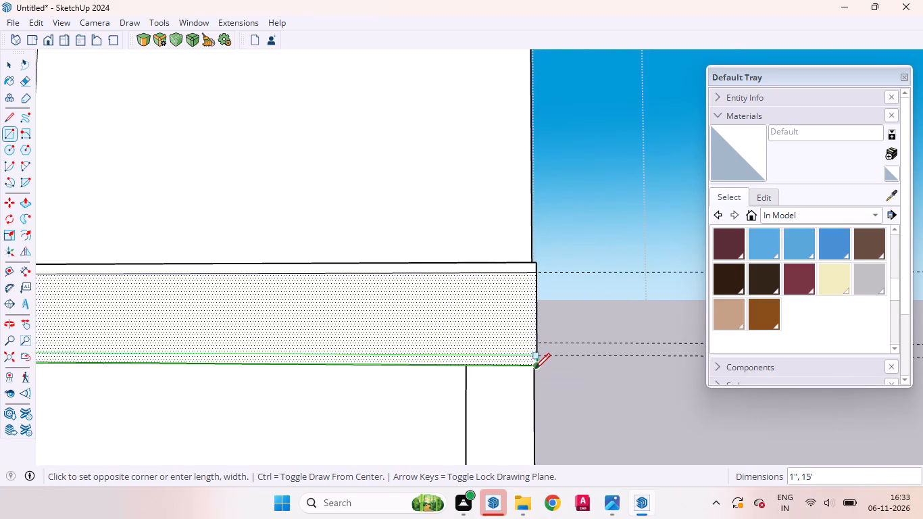
left_click(536, 368)
key("space")
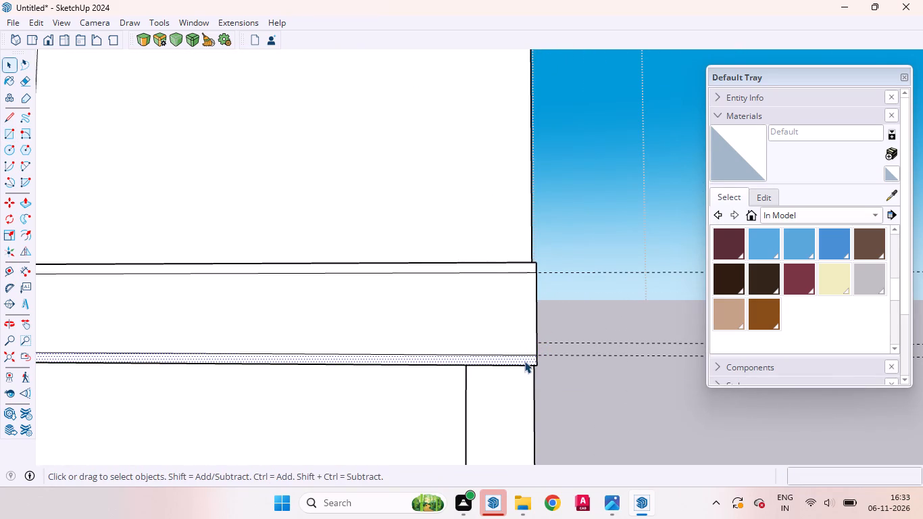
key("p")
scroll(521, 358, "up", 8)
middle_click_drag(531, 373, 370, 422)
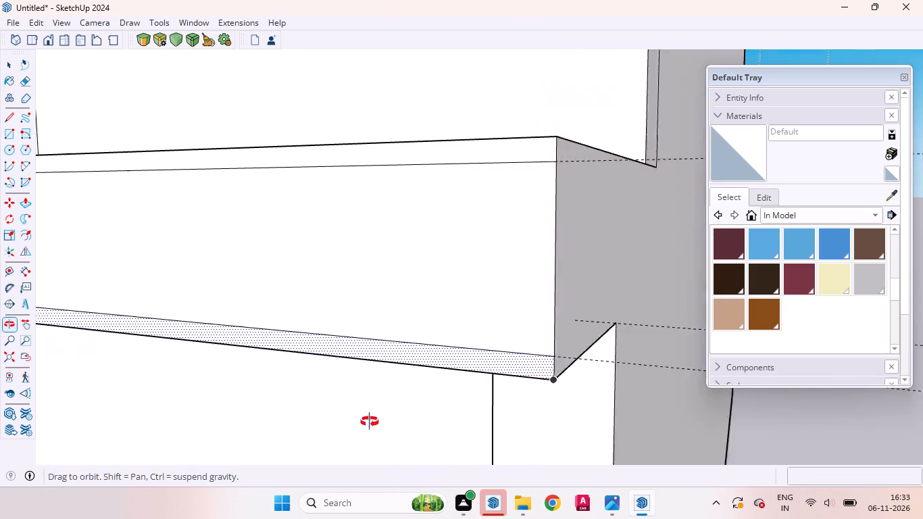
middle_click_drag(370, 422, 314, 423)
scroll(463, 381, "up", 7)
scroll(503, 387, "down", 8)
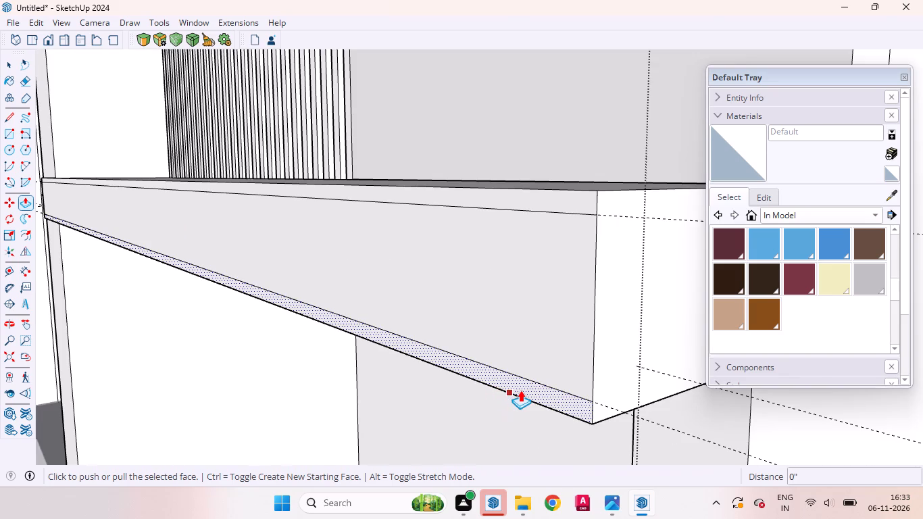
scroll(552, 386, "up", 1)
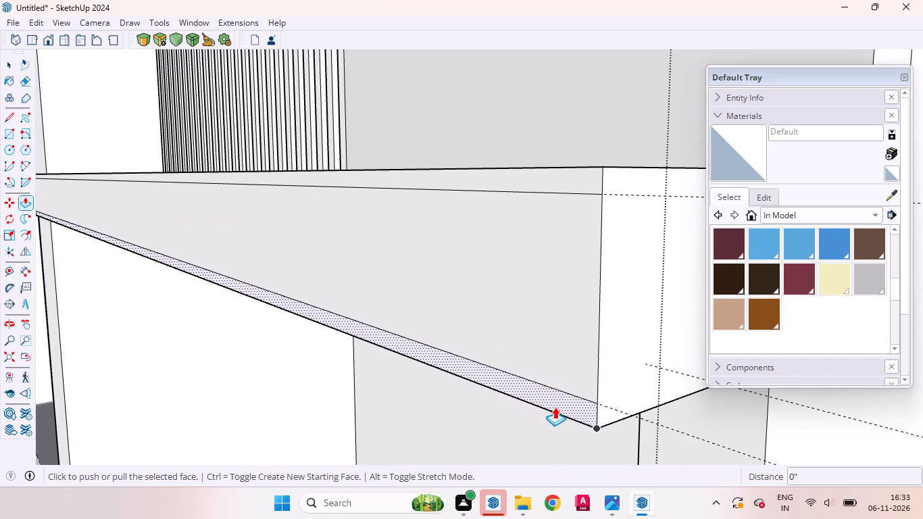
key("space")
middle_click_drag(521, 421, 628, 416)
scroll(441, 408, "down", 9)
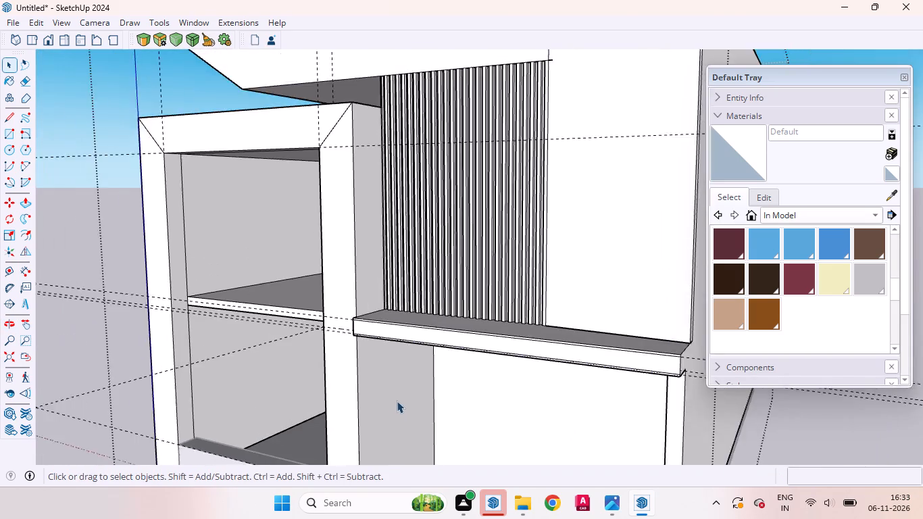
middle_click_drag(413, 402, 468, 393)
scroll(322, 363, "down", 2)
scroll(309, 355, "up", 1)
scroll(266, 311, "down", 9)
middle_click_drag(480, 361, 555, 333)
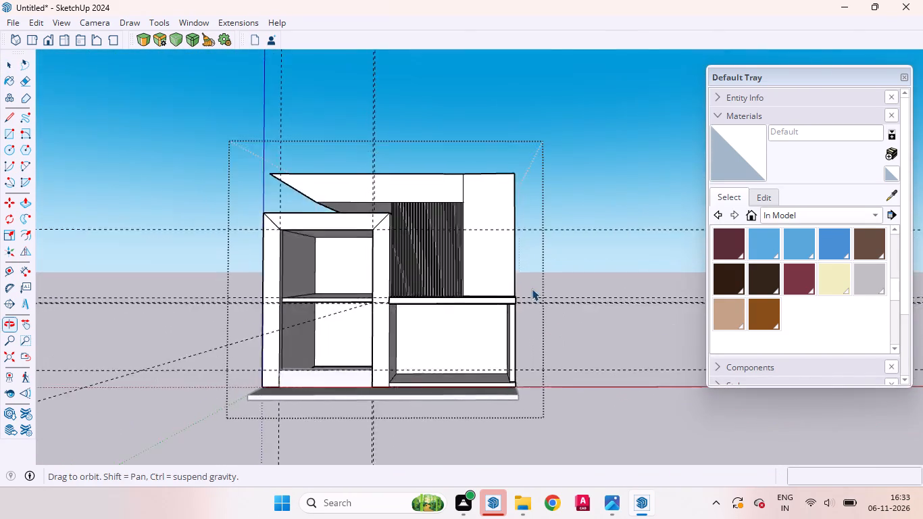
Place a vertical guide on the ledge's front face, 1" in from its right end edge.
scroll(530, 289, "up", 18)
scroll(505, 307, "down", 2)
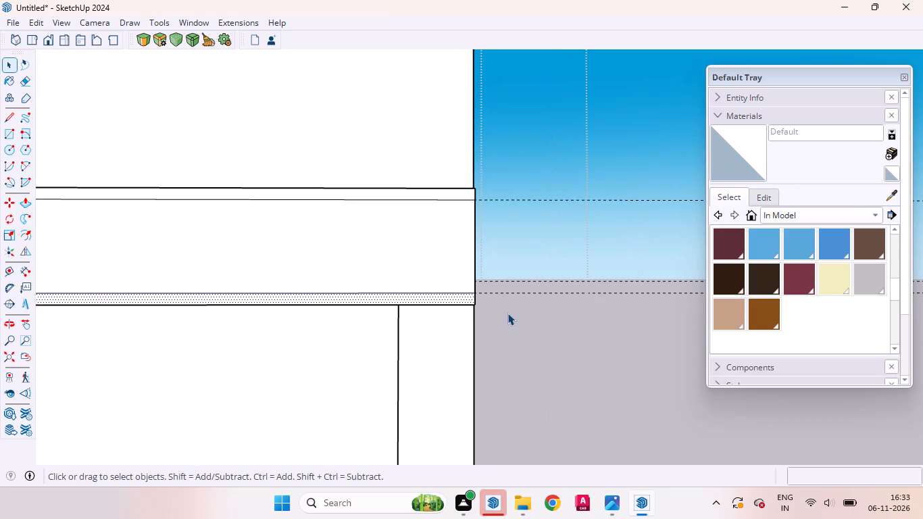
key("t")
left_click(474, 248)
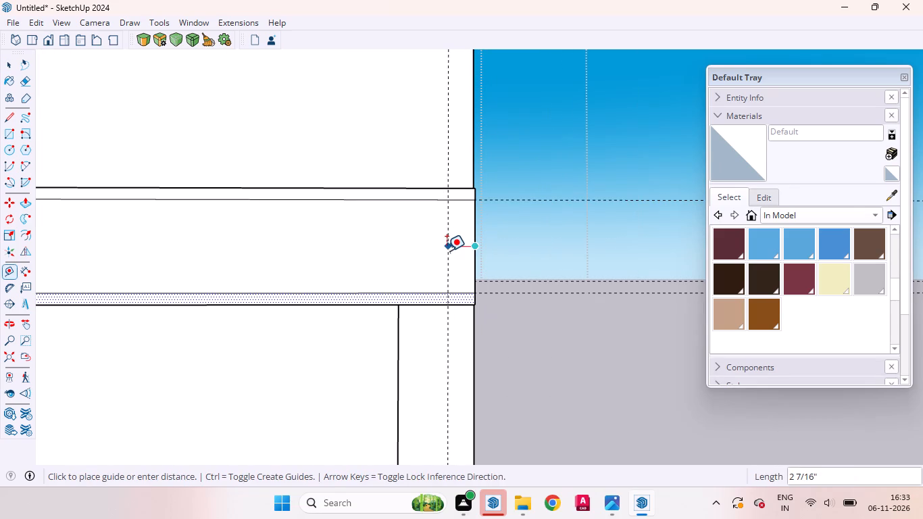
key("1")
key("Return")
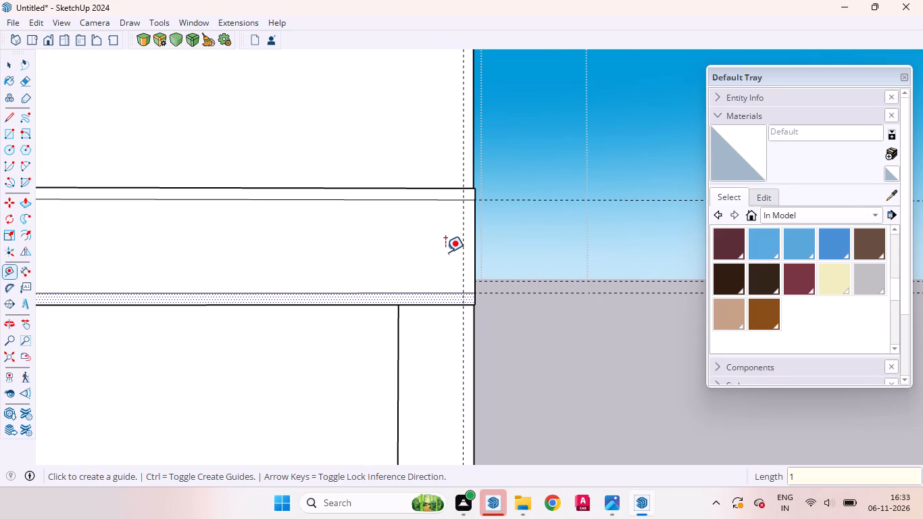
key("space")
Draw a 1" by 8" rectangle between the top and bottom strips, from the vertical guide to the ledge's right end.
key("r")
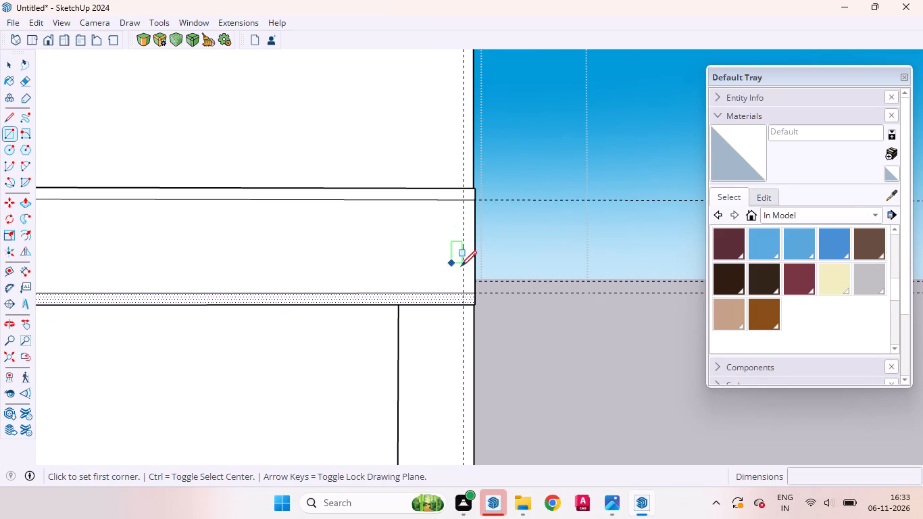
scroll(461, 287, "up", 4)
left_click(464, 296)
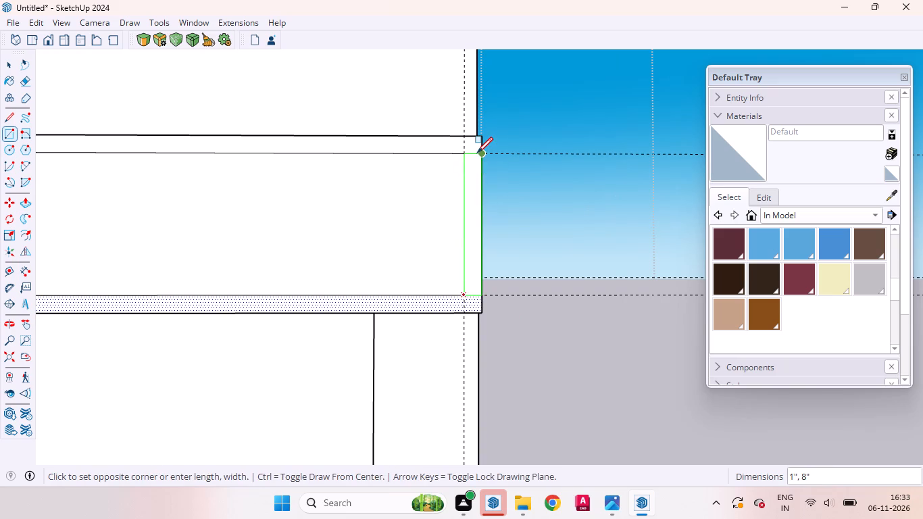
left_click(476, 153)
key("space")
Erase the two short lines separating the right end strip from the bottom and top strips.
left_click(472, 207)
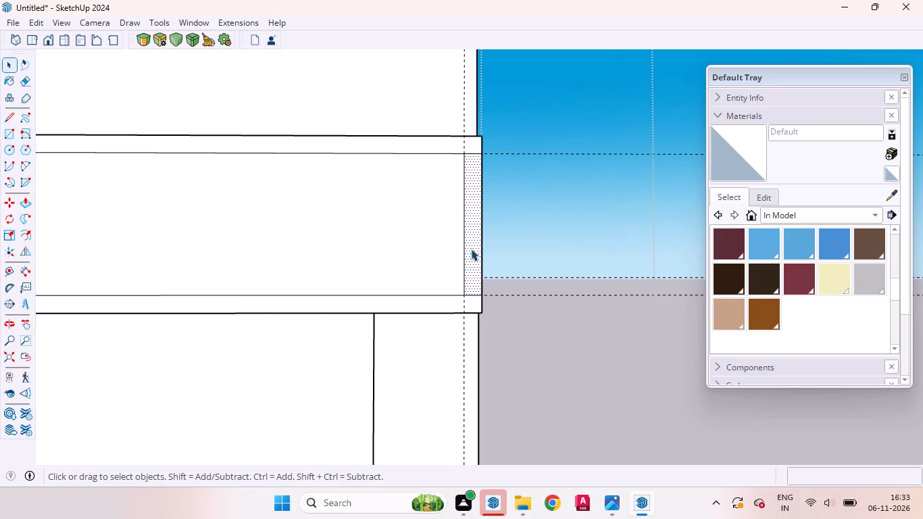
left_click(470, 295)
right_click(470, 295)
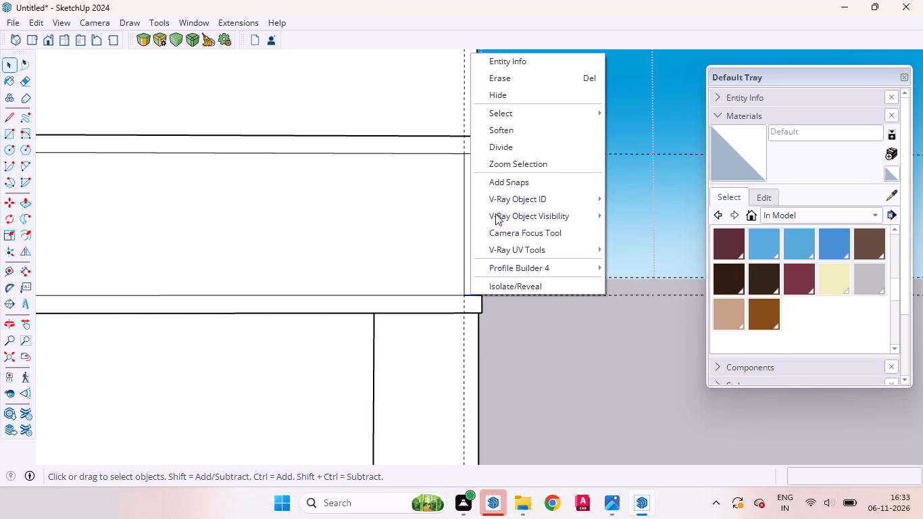
left_click(496, 80)
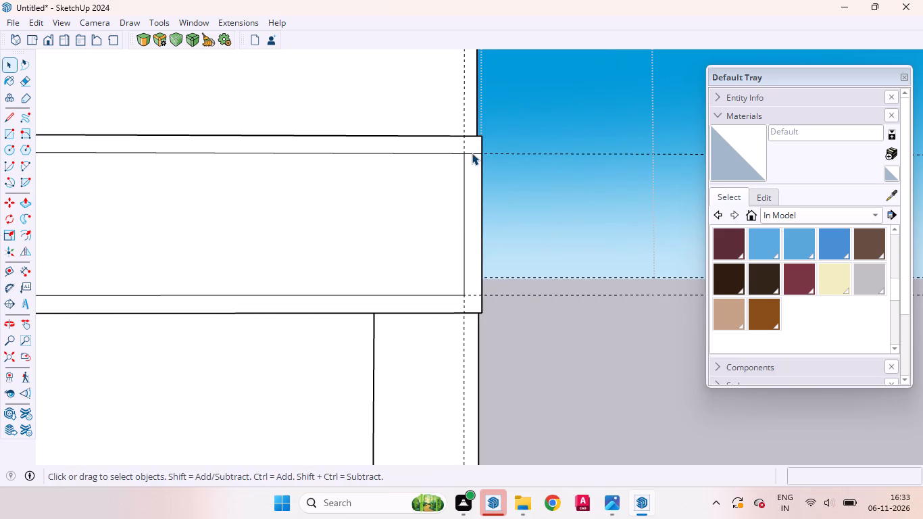
left_click(472, 153)
right_click(472, 153)
left_click(501, 174)
Place a vertical guide on the ledge's front face, 1" in from its left end edge.
scroll(547, 247, "down", 14)
scroll(326, 266, "up", 19)
scroll(386, 275, "down", 1)
scroll(394, 278, "up", 4)
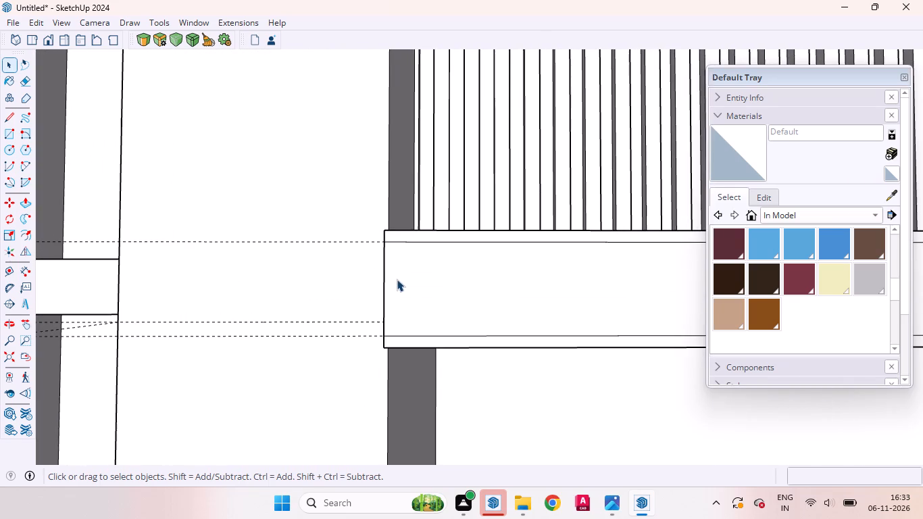
key("t")
left_click(386, 270)
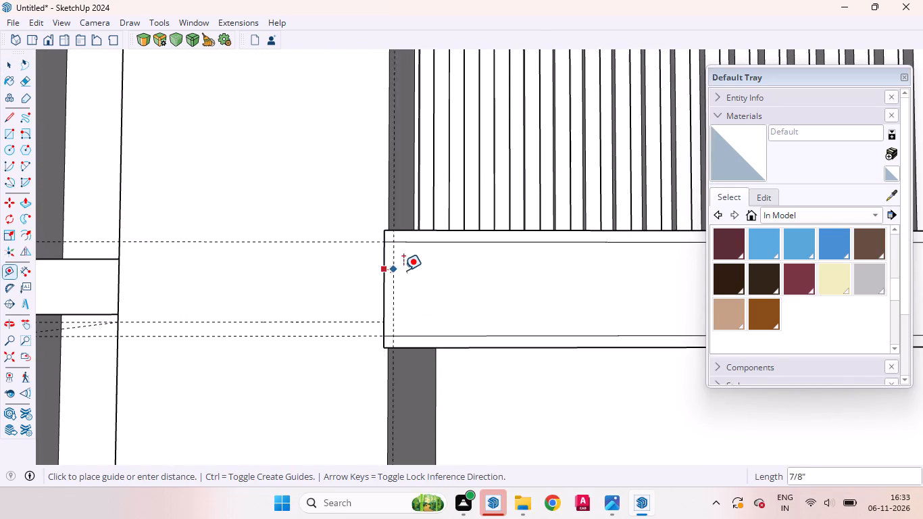
key("1")
key("Return")
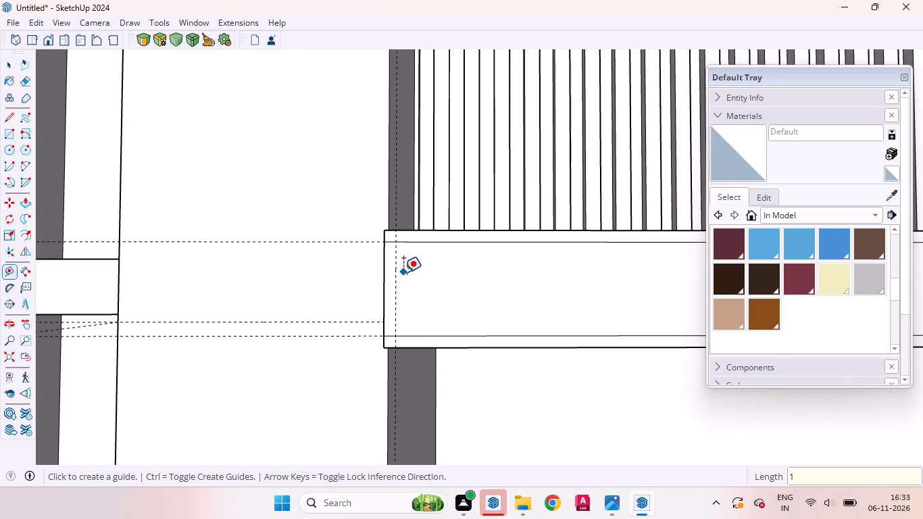
key("space")
Draw a rectangle between the top and bottom strips, from the ledge's left end edge to the 1" vertical guide.
key("r")
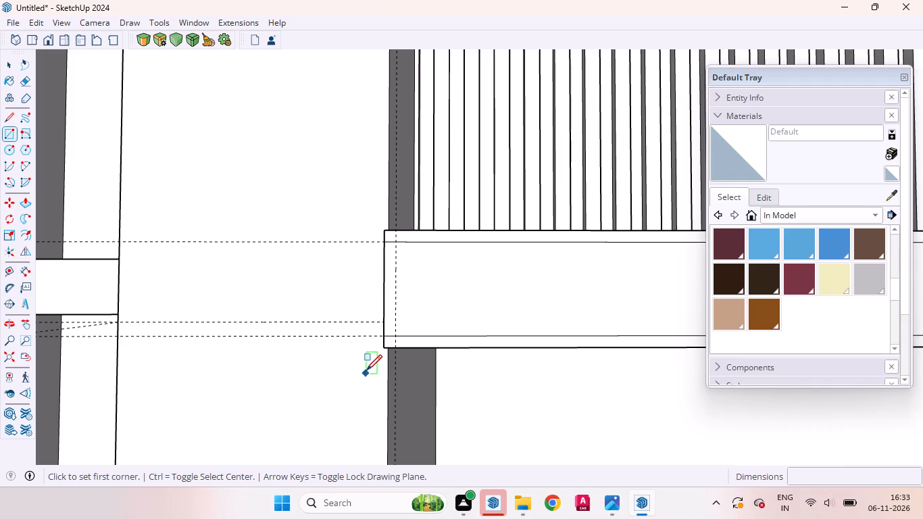
scroll(380, 349, "up", 8)
left_click(378, 337)
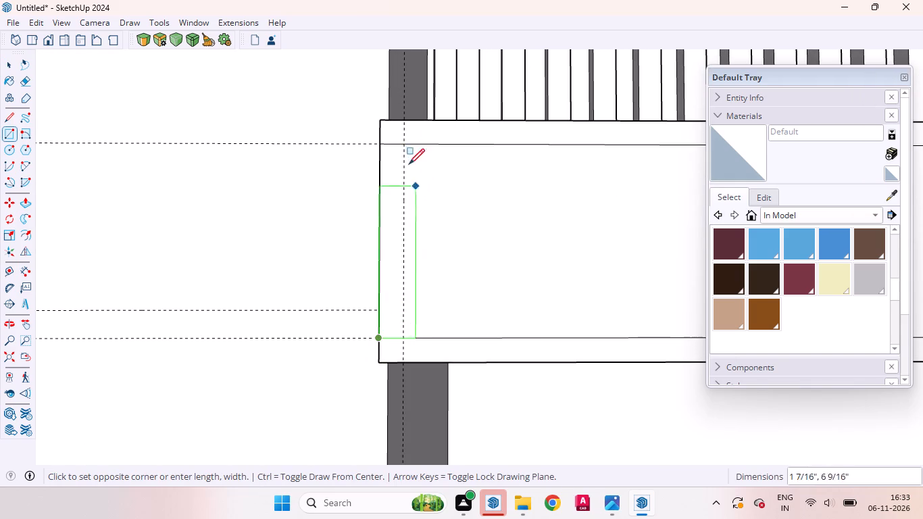
left_click(403, 143)
key("space")
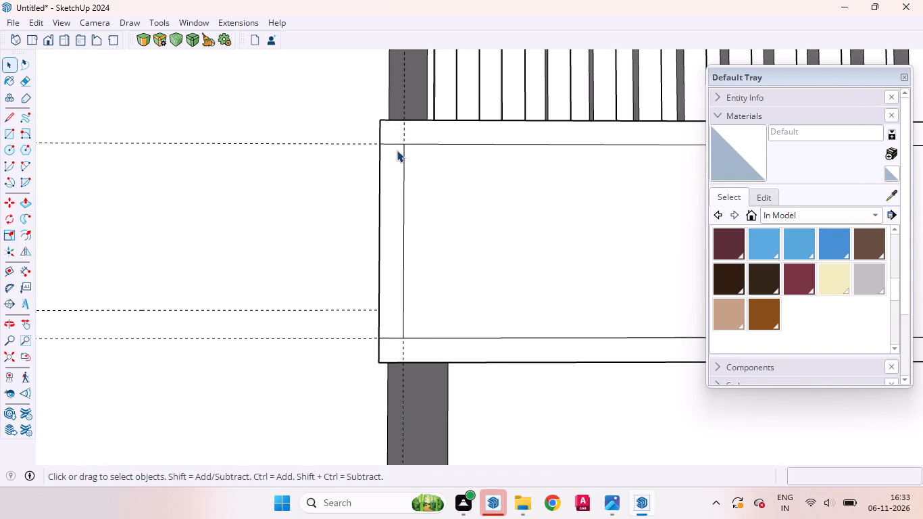
Erase the two short lines separating the ledge's left end strip from the top and bottom strips.
left_click(393, 144)
right_click(393, 144)
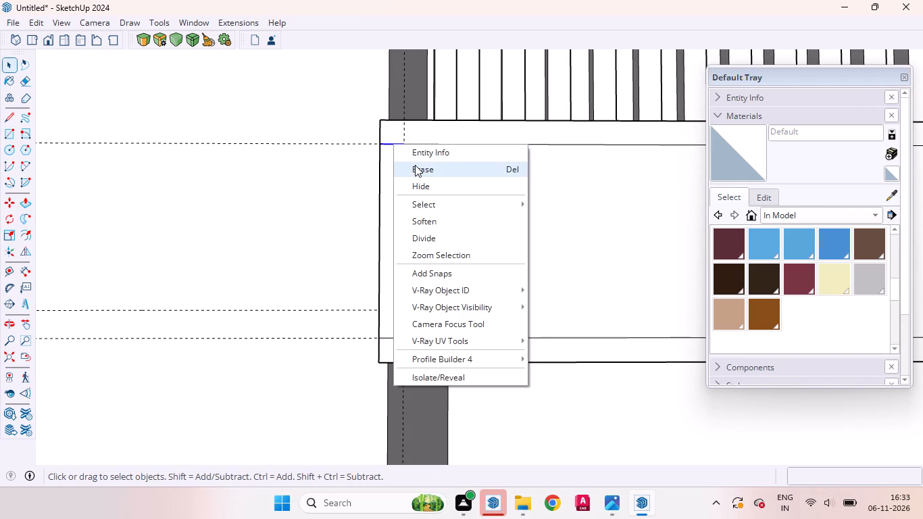
left_click(415, 165)
left_click(390, 336)
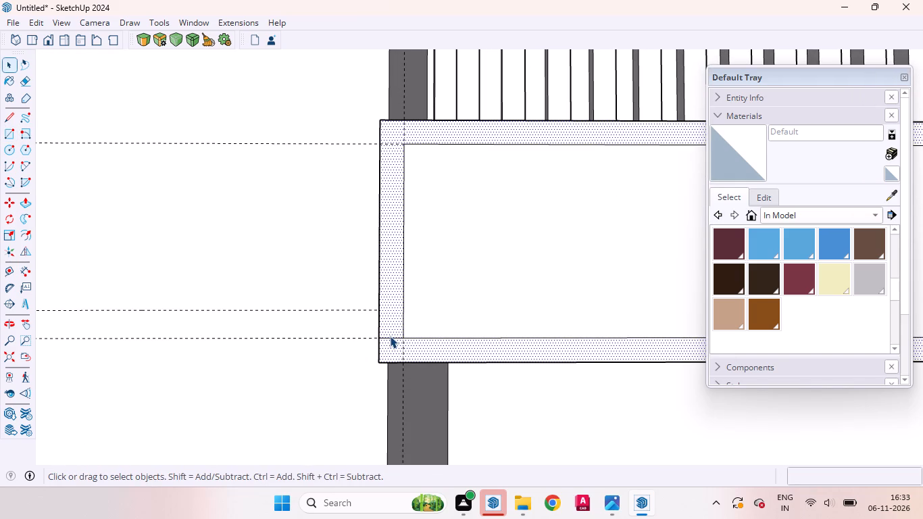
left_click(390, 336)
left_click(387, 337)
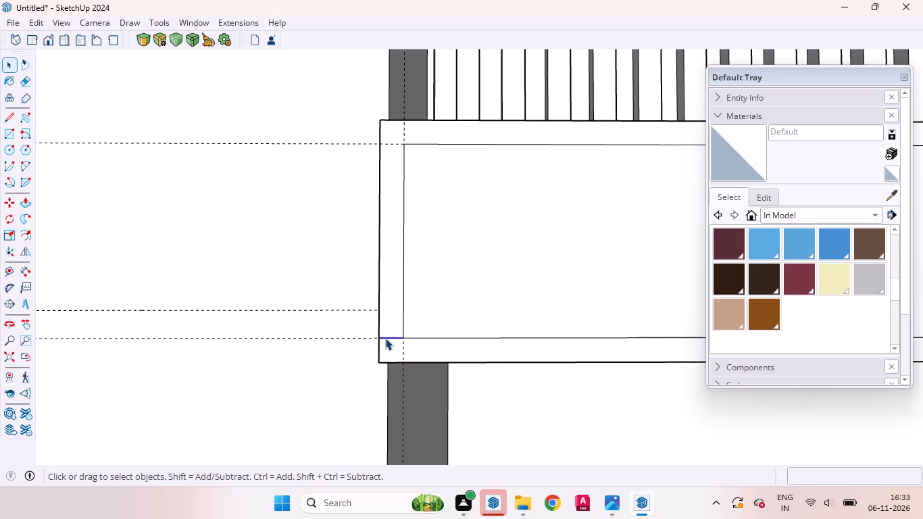
left_click(385, 338)
right_click(385, 337)
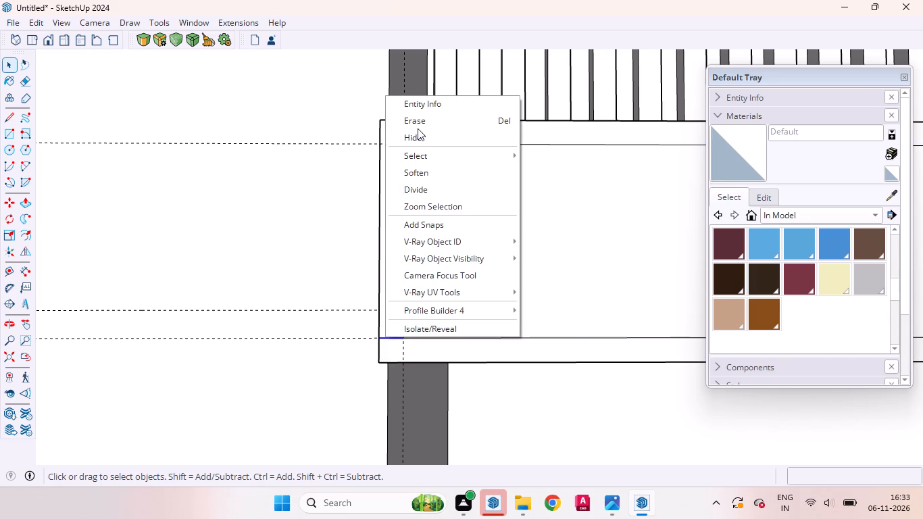
left_click(418, 124)
Push/Pull the ledge's rectangular front border outward by 1".
left_click(389, 214)
middle_click_drag(395, 280, 343, 383)
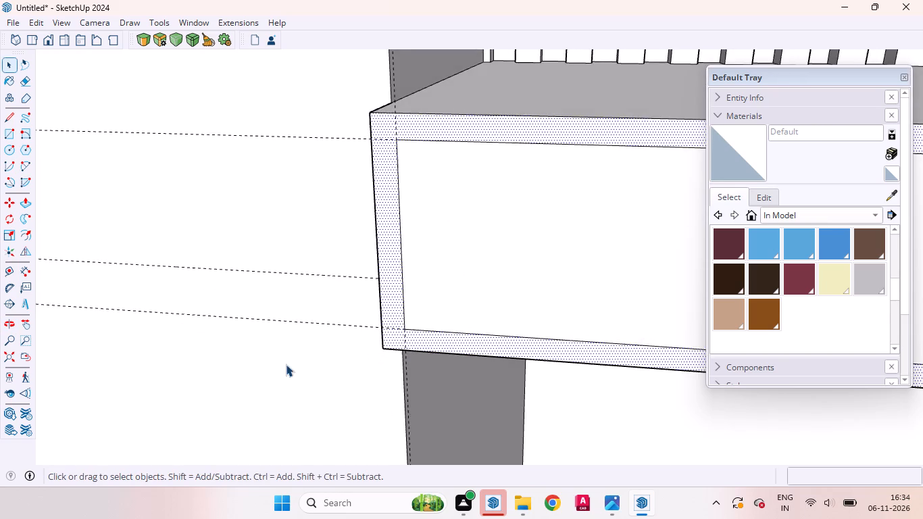
scroll(286, 364, "down", 4)
scroll(286, 364, "up", 1)
scroll(286, 364, "down", 17)
middle_click_drag(394, 335, 201, 339)
scroll(324, 237, "down", 2)
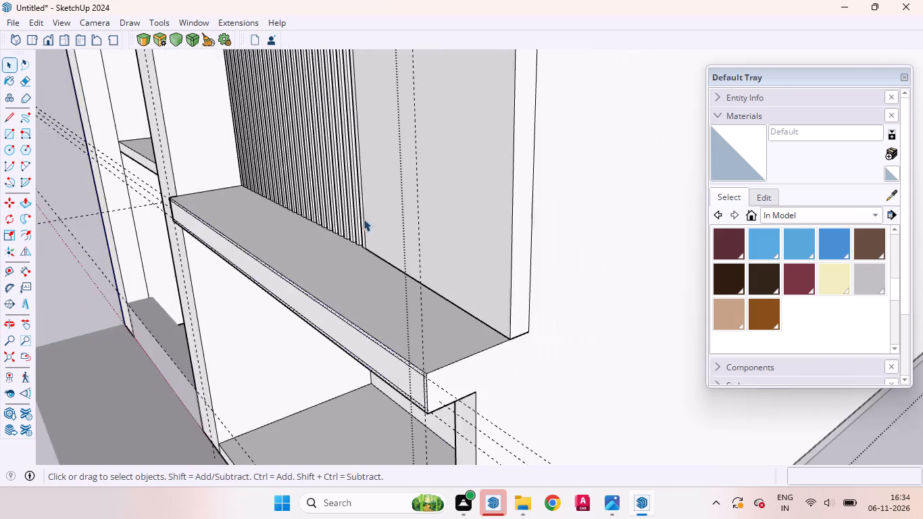
scroll(364, 219, "down", 7)
scroll(376, 332, "up", 8)
scroll(392, 318, "down", 4)
scroll(436, 249, "up", 3)
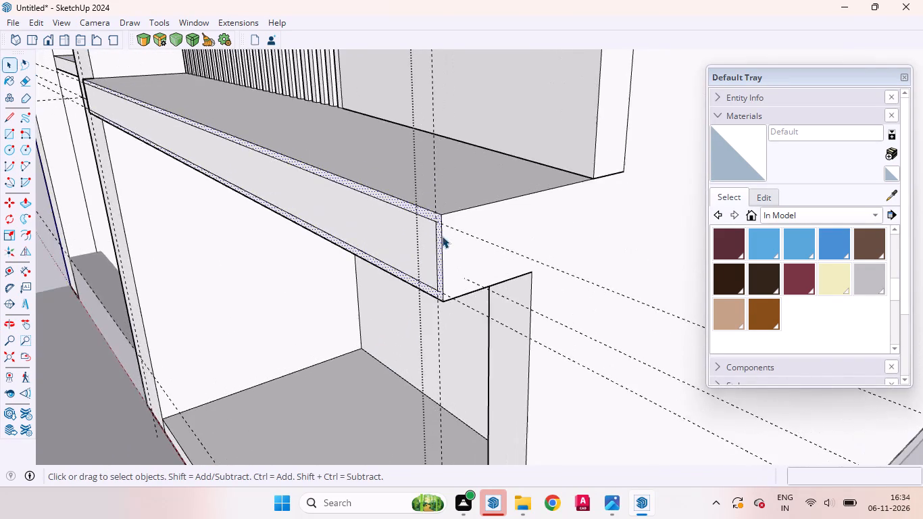
scroll(442, 236, "up", 18)
key("p")
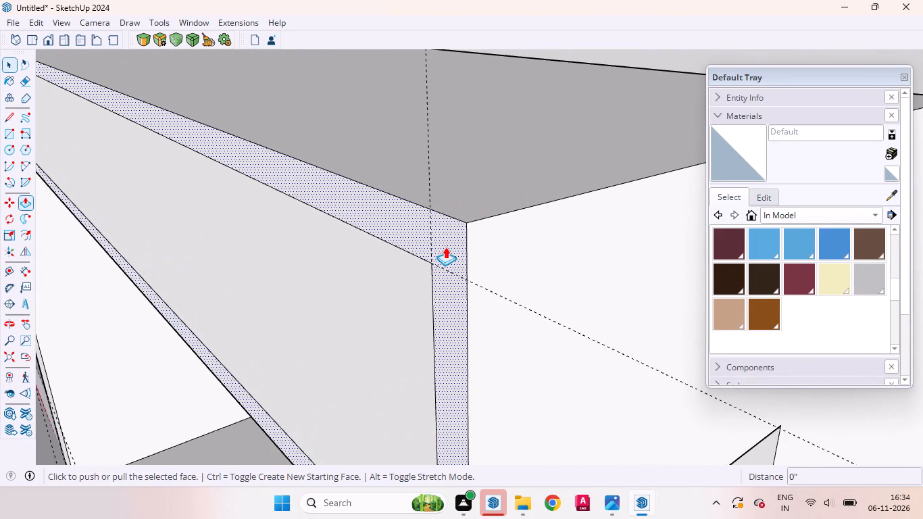
left_click(445, 247)
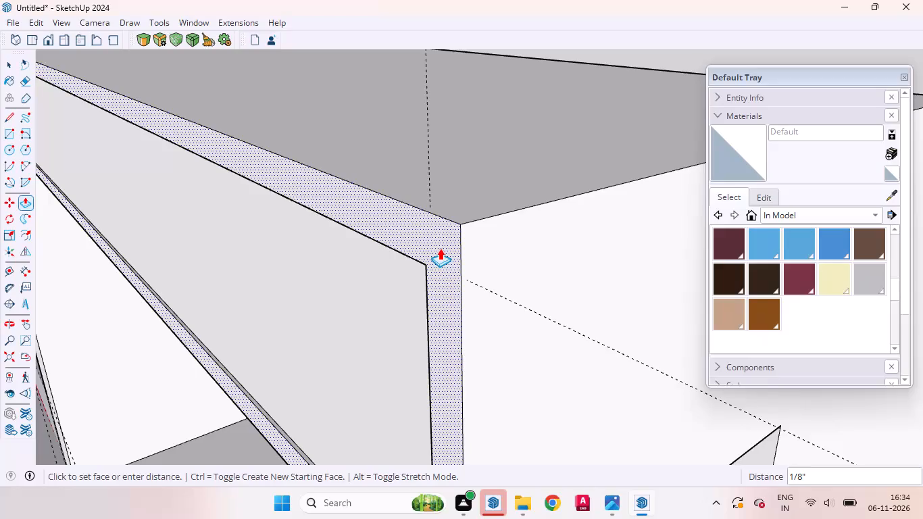
key("1")
key("Return")
key("space")
Examine the raised ledge border and the whole building from the front, above and both sides.
scroll(448, 250, "down", 5)
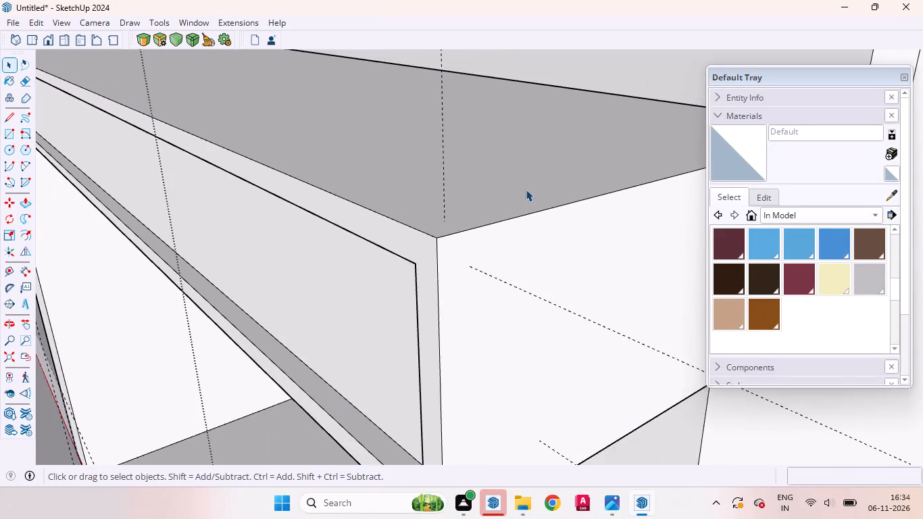
scroll(526, 189, "down", 20)
scroll(526, 189, "down", 5)
middle_click_drag(431, 278, 728, 226)
scroll(712, 226, "up", 1)
scroll(470, 265, "down", 2)
scroll(435, 275, "up", 1)
scroll(430, 276, "down", 3)
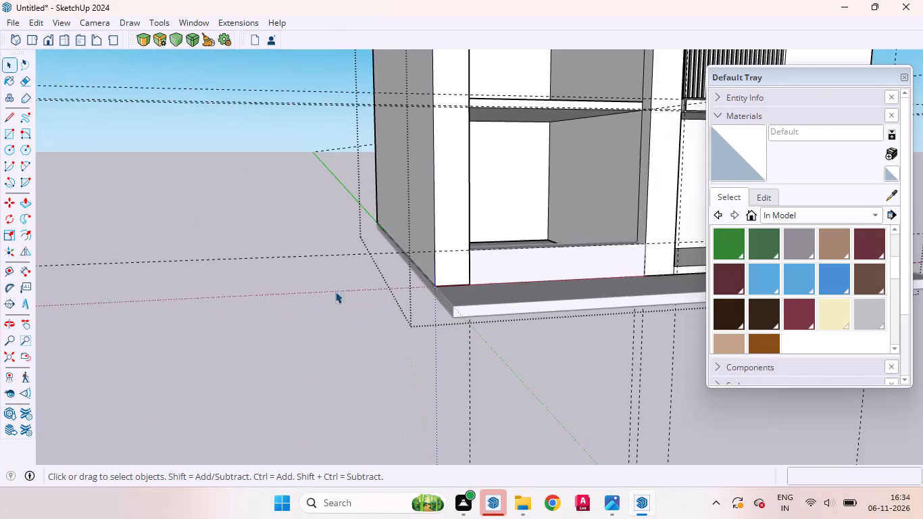
scroll(335, 291, "down", 6)
scroll(594, 160, "up", 9)
middle_click_drag(589, 205, 542, 181)
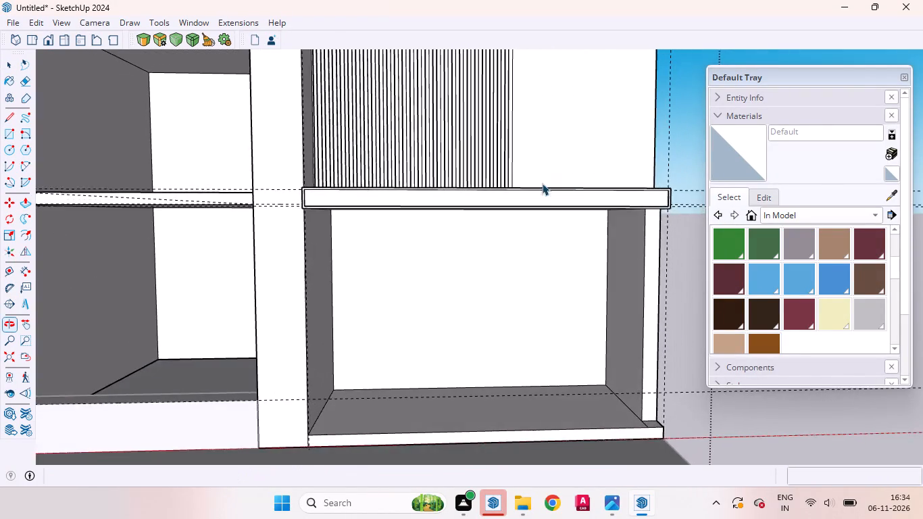
scroll(553, 203, "down", 5)
scroll(529, 213, "up", 4)
middle_click_drag(536, 221, 467, 307)
scroll(492, 317, "down", 8)
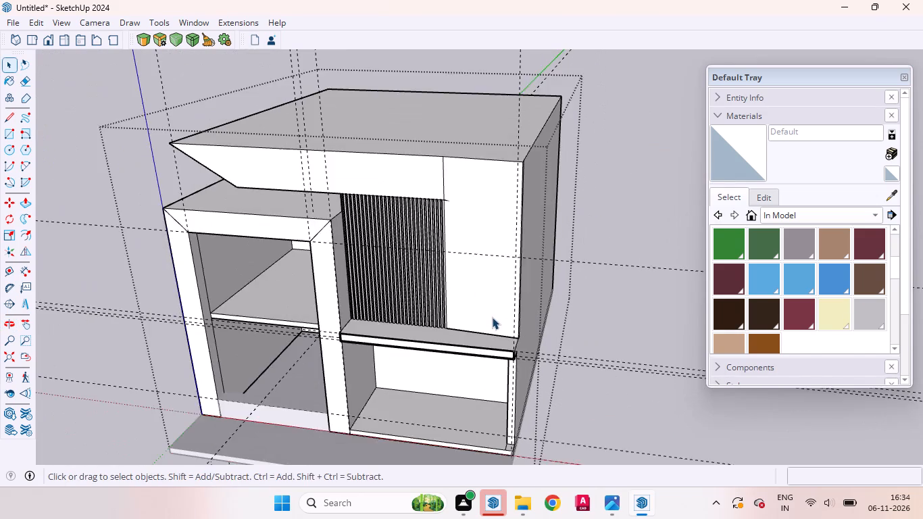
middle_click_drag(449, 237, 538, 281)
scroll(538, 274, "down", 6)
scroll(463, 165, "up", 1)
scroll(463, 165, "down", 4)
middle_click_drag(449, 268, 409, 153)
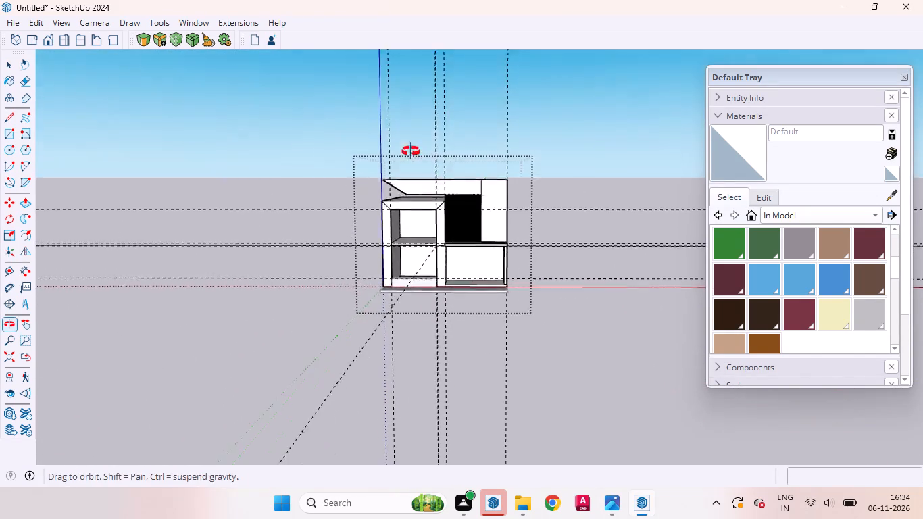
middle_click(411, 152)
scroll(413, 196, "up", 9)
scroll(436, 232, "down", 4)
middle_click_drag(437, 265, 277, 287)
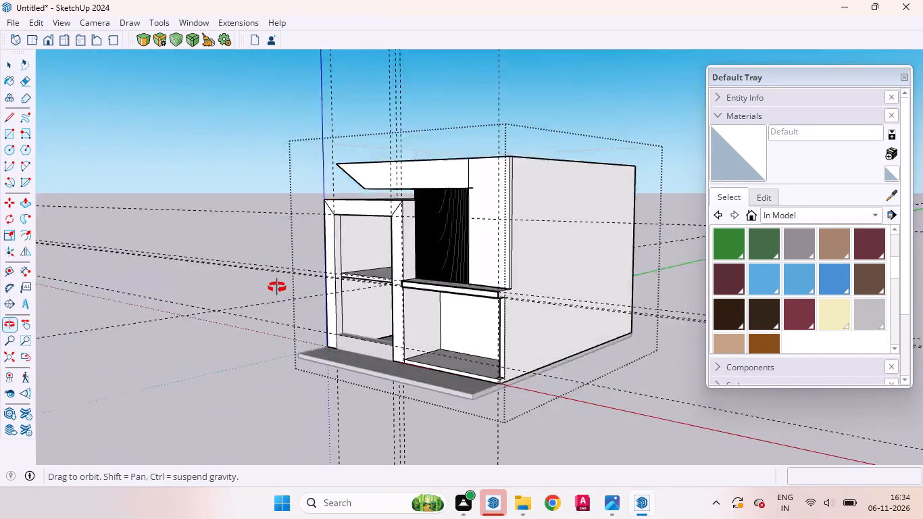
middle_click_drag(277, 287, 376, 296)
scroll(380, 325, "up", 5)
scroll(380, 326, "down", 5)
Open the building group and delete the vertical guides and the horizontal guides crossing its facade, then leave the group.
left_click(323, 460)
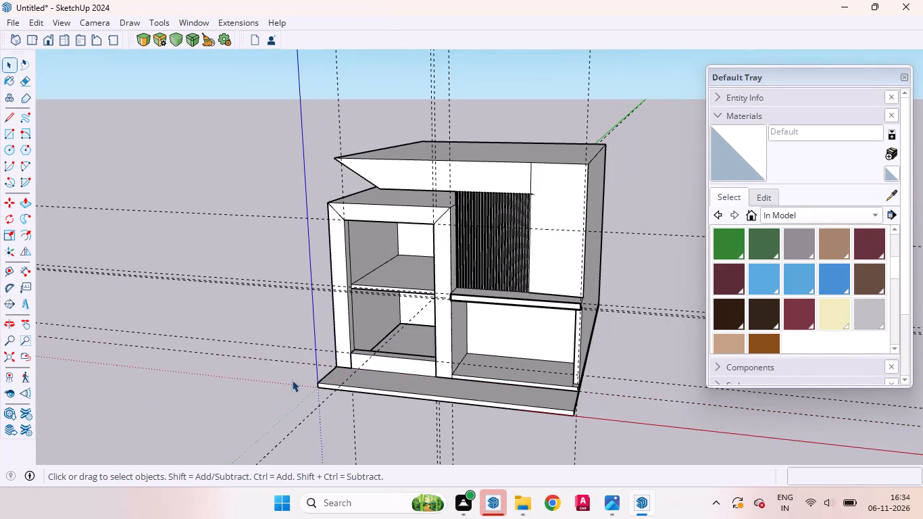
double_click(292, 380)
scroll(290, 295, "down", 9)
left_click_drag(484, 418, 285, 352)
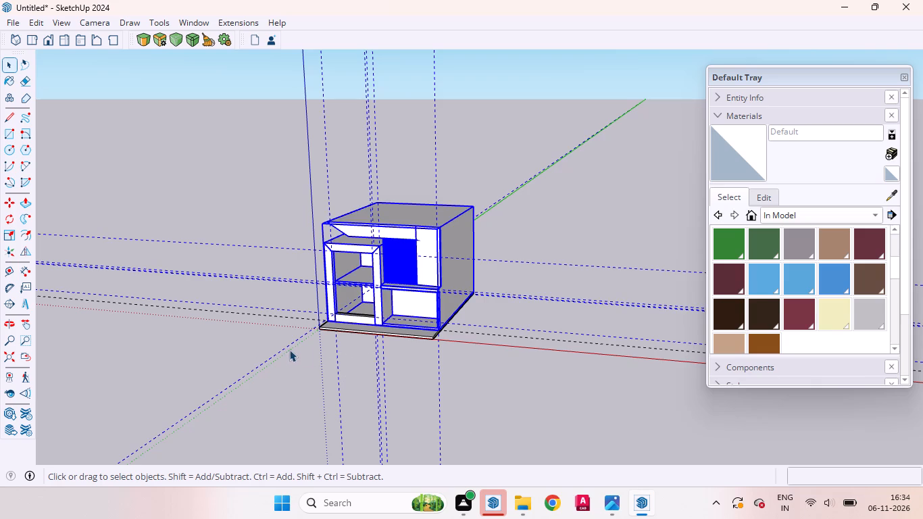
double_click(427, 251)
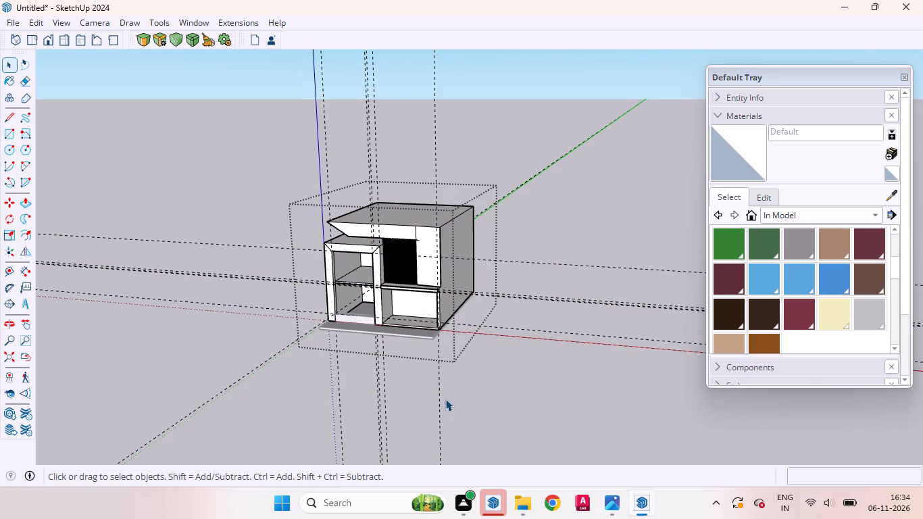
left_click_drag(460, 432, 302, 376)
key("Delete")
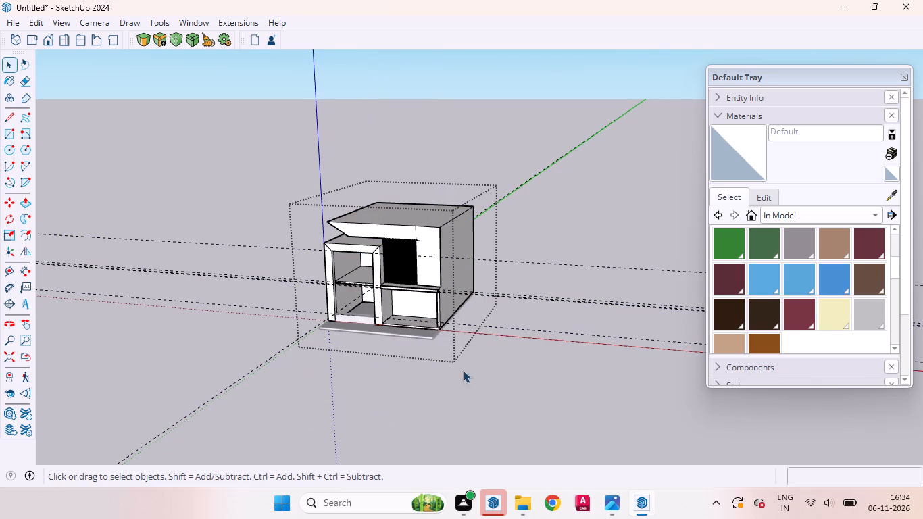
left_click_drag(586, 362, 521, 220)
key("Delete")
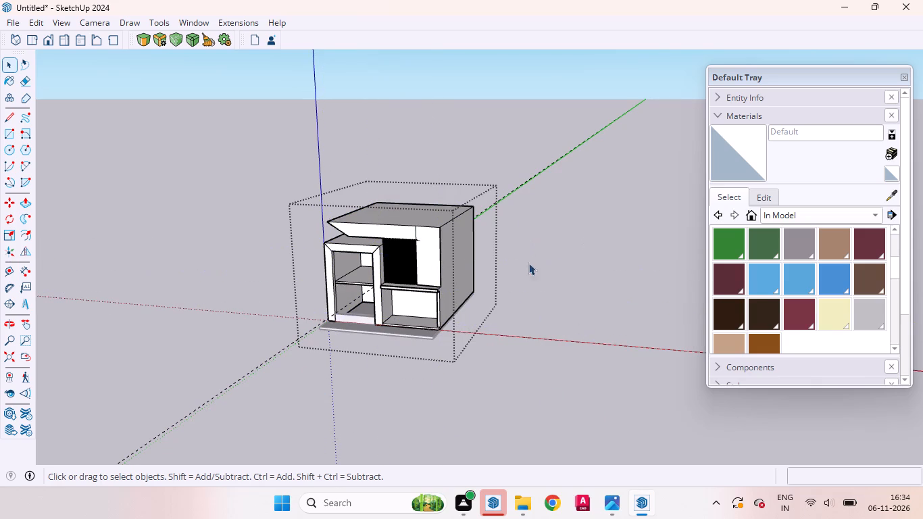
left_click(569, 384)
Inside the building group, erase the short vertical line on the front face between the roof band and the plain wall.
scroll(332, 235, "up", 7)
middle_click_drag(388, 285, 447, 230)
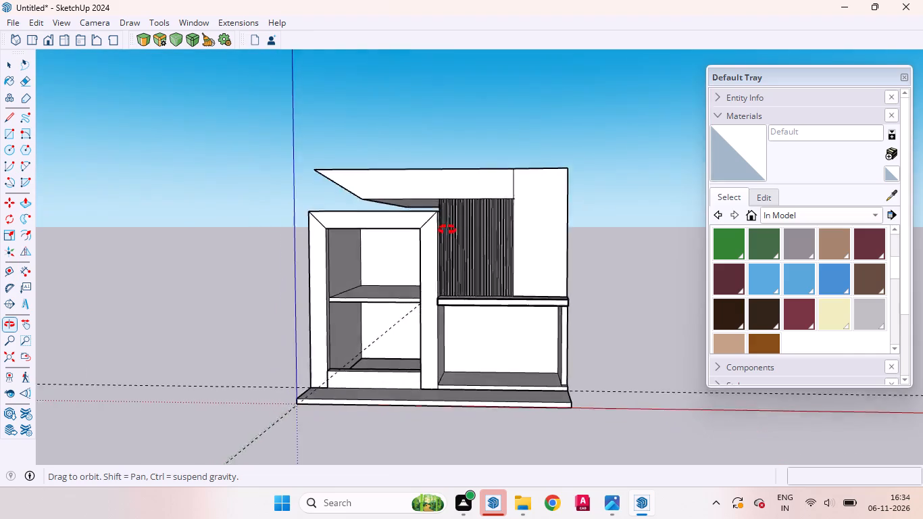
middle_click_drag(447, 230, 542, 209)
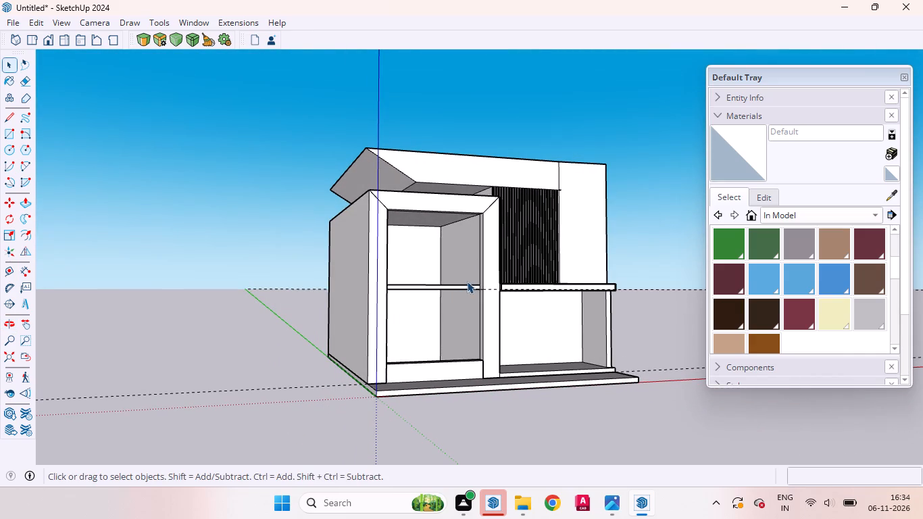
scroll(538, 194, "up", 8)
middle_click_drag(578, 188, 530, 407)
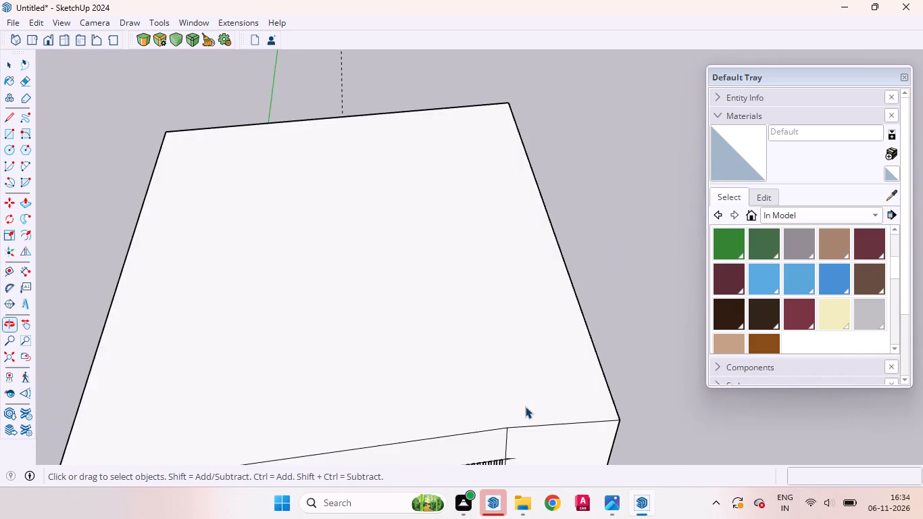
scroll(508, 316, "down", 4)
scroll(507, 414, "up", 9)
left_click(508, 360)
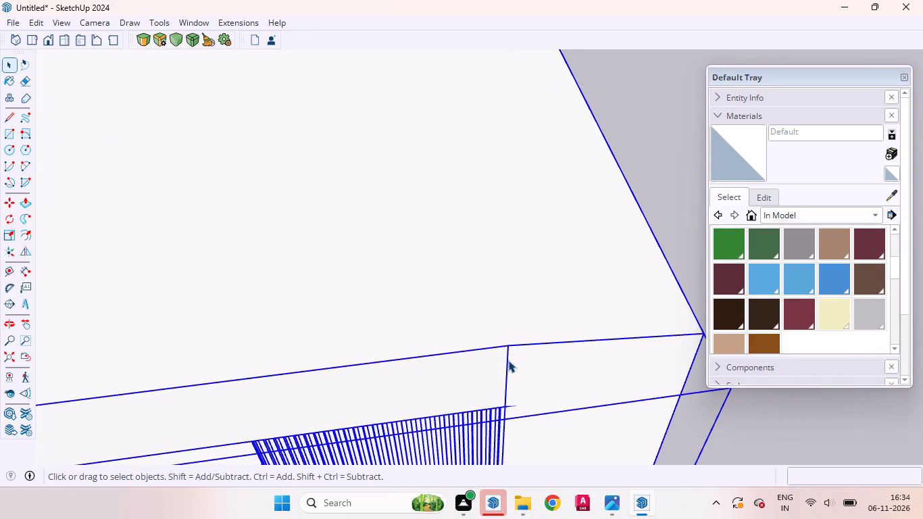
double_click(507, 361)
left_click(508, 365)
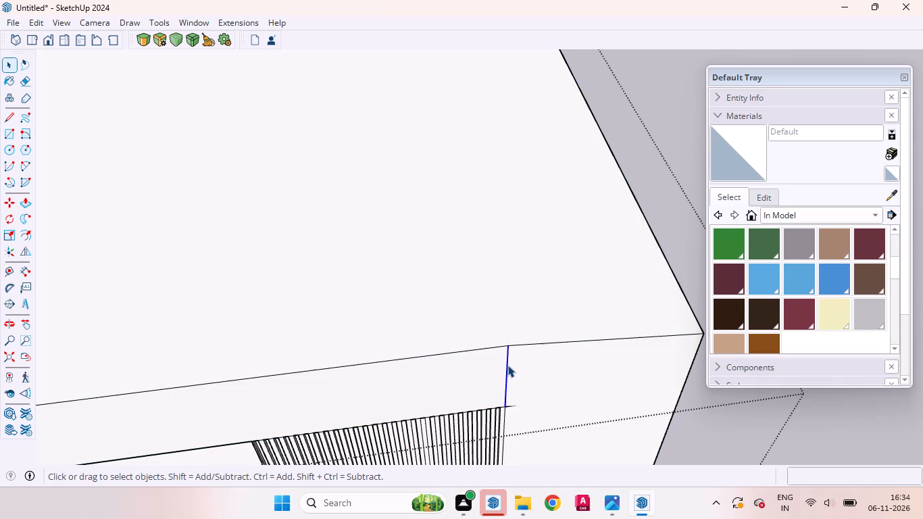
right_click(507, 365)
left_click(548, 164)
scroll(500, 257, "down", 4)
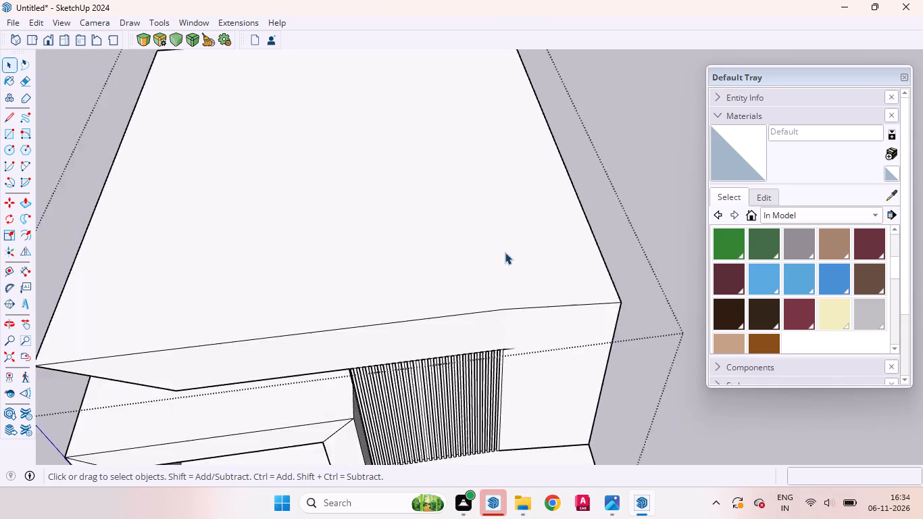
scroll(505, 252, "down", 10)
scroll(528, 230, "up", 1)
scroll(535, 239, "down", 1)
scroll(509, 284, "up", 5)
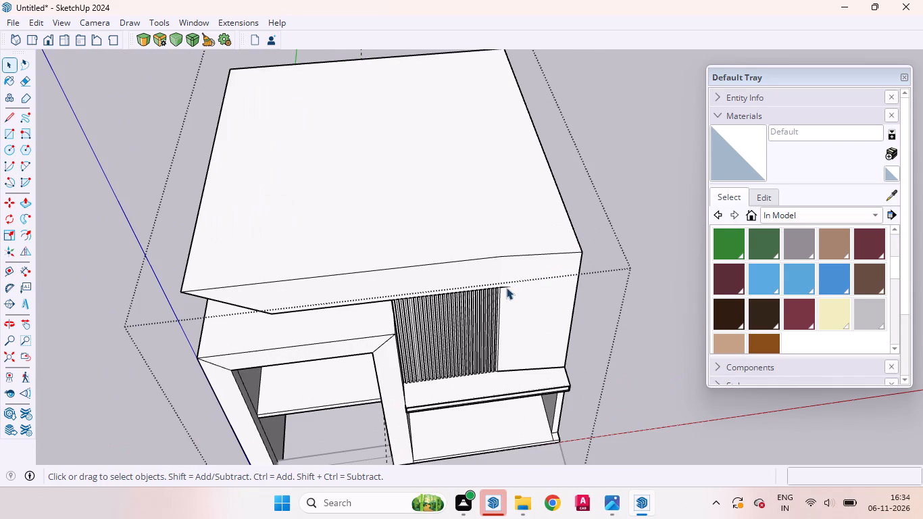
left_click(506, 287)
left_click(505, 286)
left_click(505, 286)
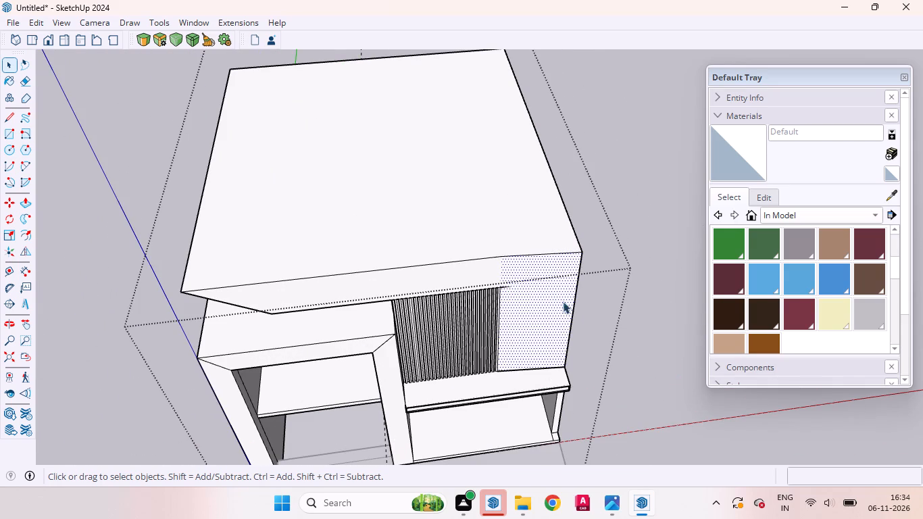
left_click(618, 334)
Examine the slanted roof band and the gap above the lower block from the front and side.
scroll(528, 272, "down", 4)
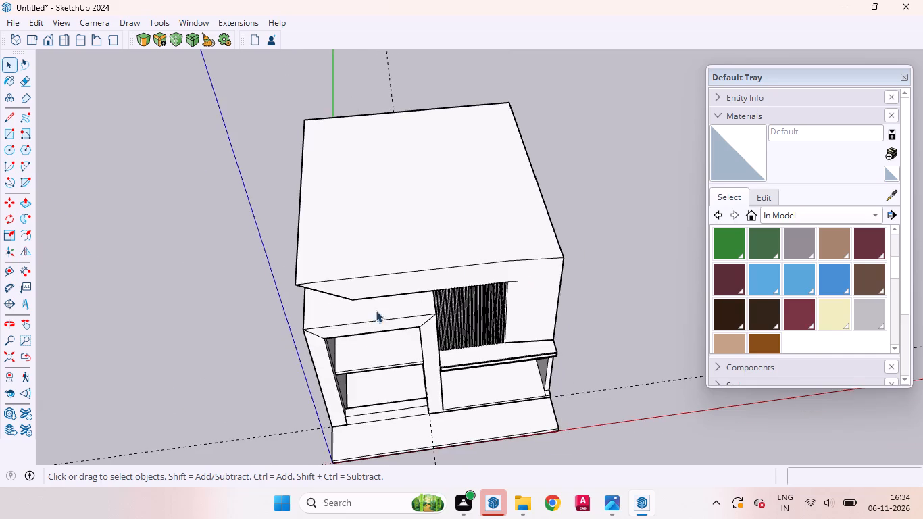
middle_click_drag(295, 318, 495, 98)
scroll(455, 118, "up", 9)
middle_click_drag(454, 167, 470, 199)
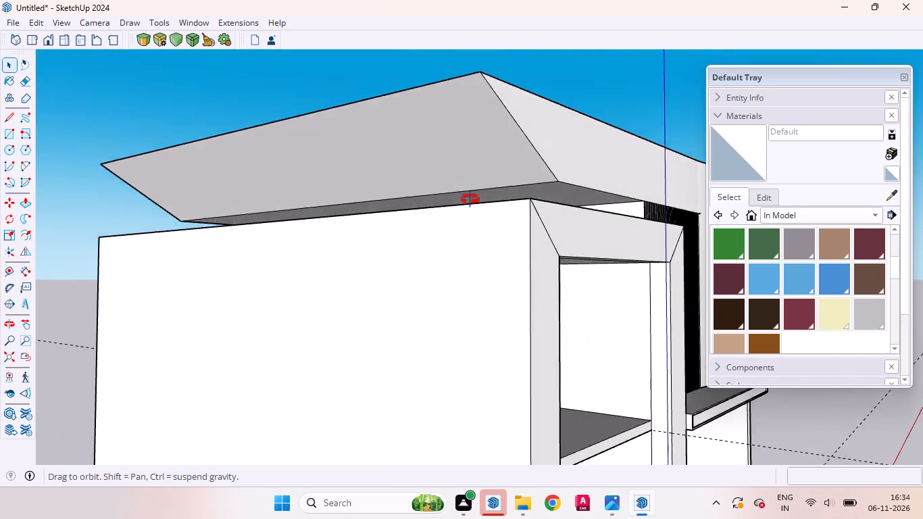
middle_click_drag(470, 199, 621, 205)
scroll(596, 182, "down", 9)
middle_click_drag(567, 210, 444, 242)
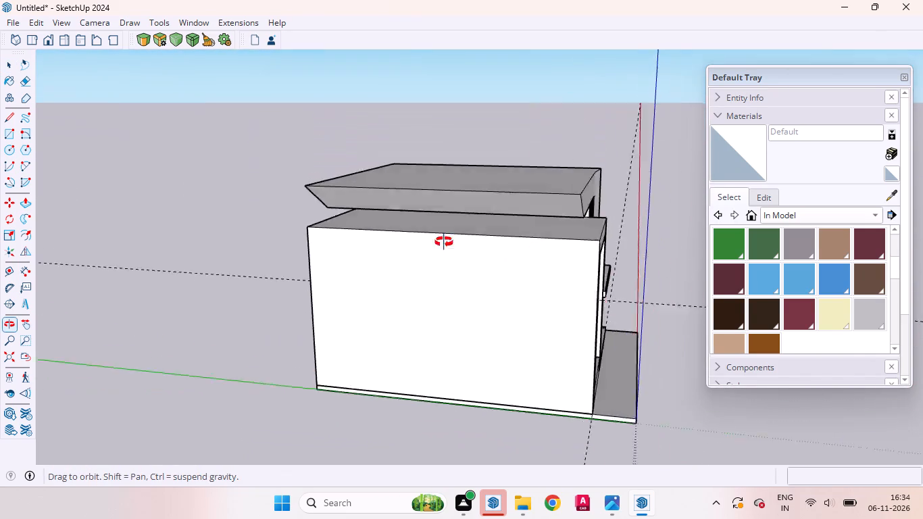
middle_click_drag(444, 242, 199, 196)
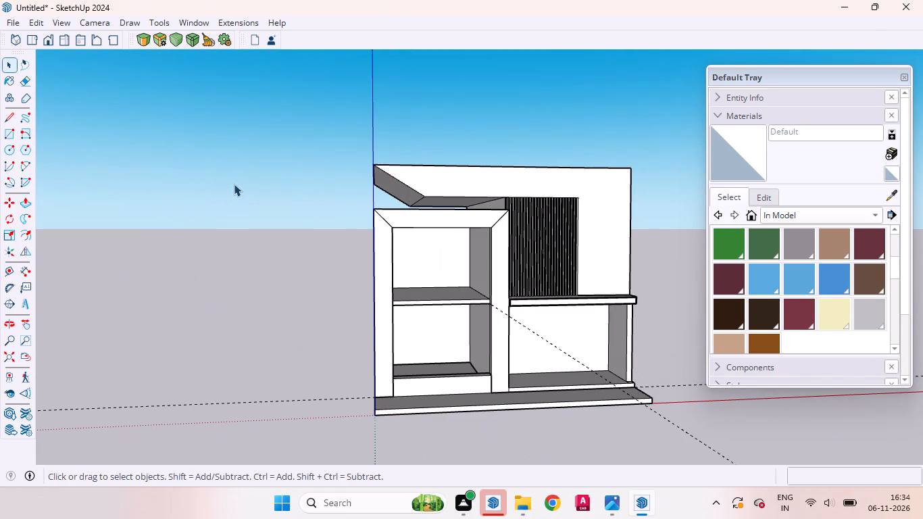
middle_click_drag(401, 203, 654, 262)
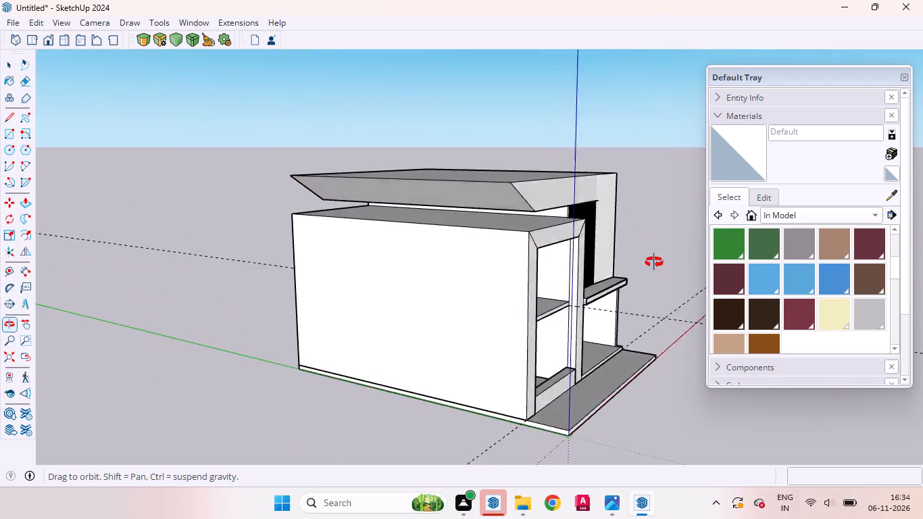
middle_click_drag(654, 262, 668, 294)
Open the building group for editing.
scroll(503, 253, "up", 8)
left_click(539, 269)
left_click(549, 255)
left_click(547, 251)
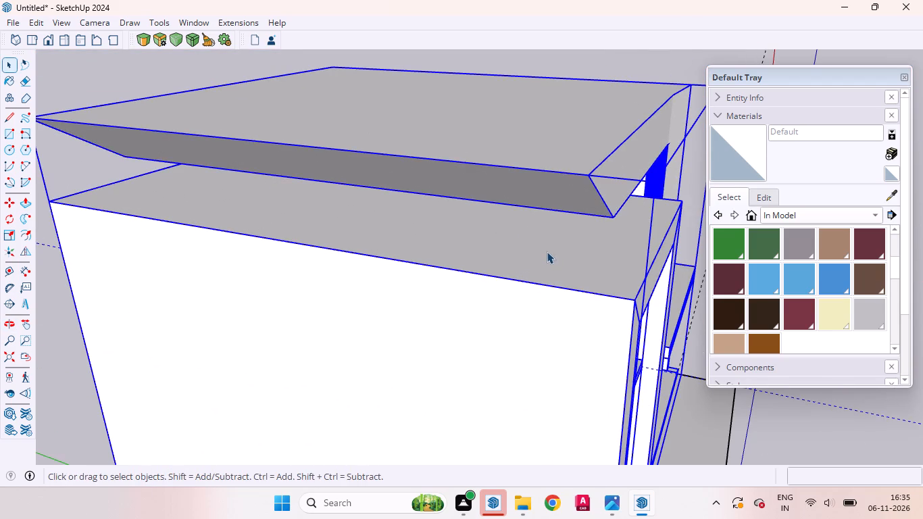
double_click(562, 247)
left_click(570, 237)
left_click(560, 237)
left_click(538, 239)
left_click(543, 248)
left_click(554, 249)
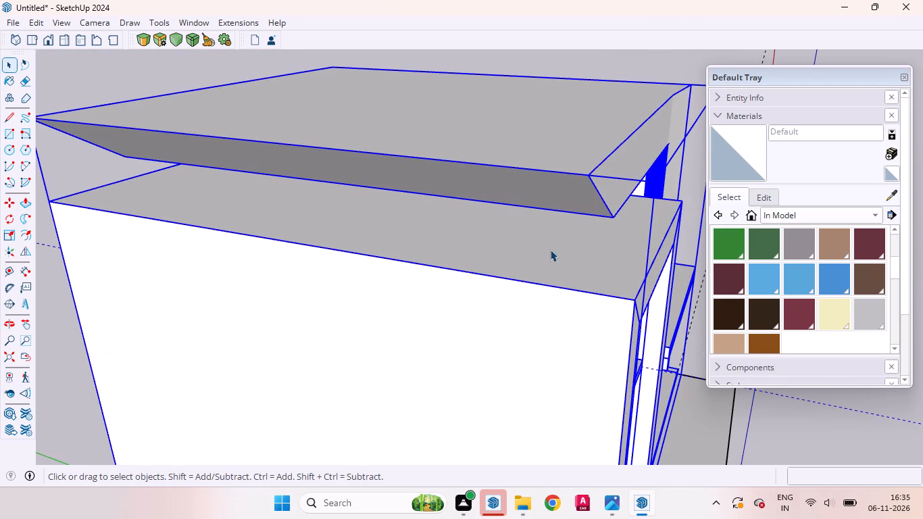
left_click(550, 249)
double_click(530, 254)
double_click(507, 248)
left_click(498, 239)
scroll(415, 231, "down", 5)
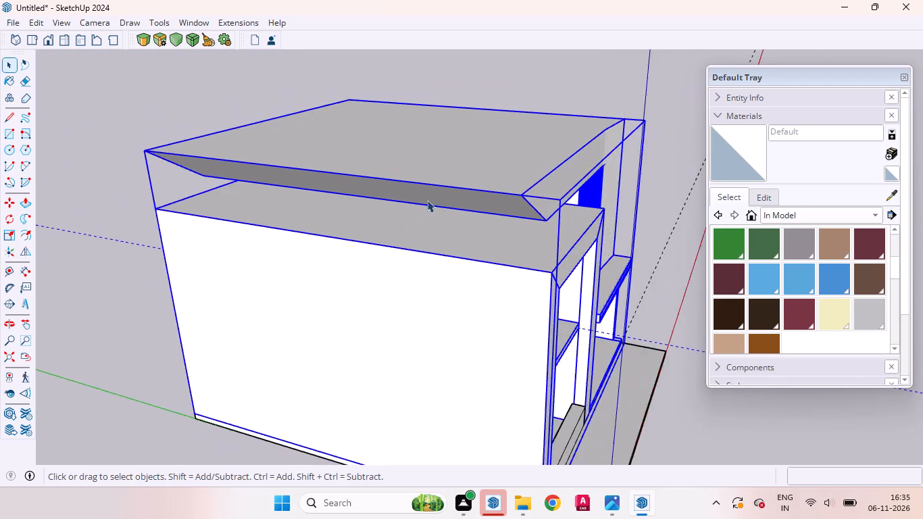
scroll(427, 200, "down", 2)
middle_click_drag(514, 234, 416, 310)
scroll(492, 277, "up", 1)
scroll(492, 277, "down", 1)
scroll(492, 277, "up", 8)
left_click(487, 251)
left_click(484, 241)
left_click(480, 245)
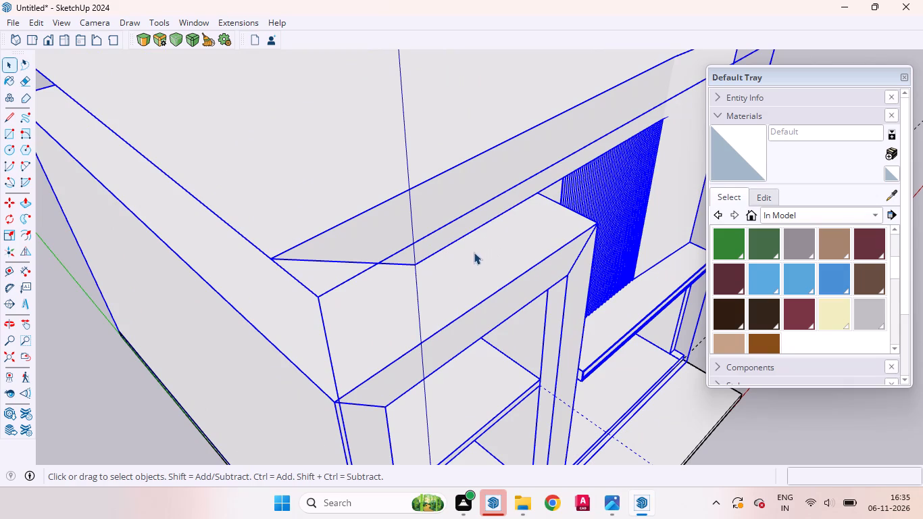
left_click(474, 252)
double_click(466, 259)
scroll(443, 203, "down", 8)
scroll(449, 186, "up", 1)
scroll(449, 187, "down", 1)
scroll(545, 272, "up", 1)
middle_click_drag(545, 274, 359, 208)
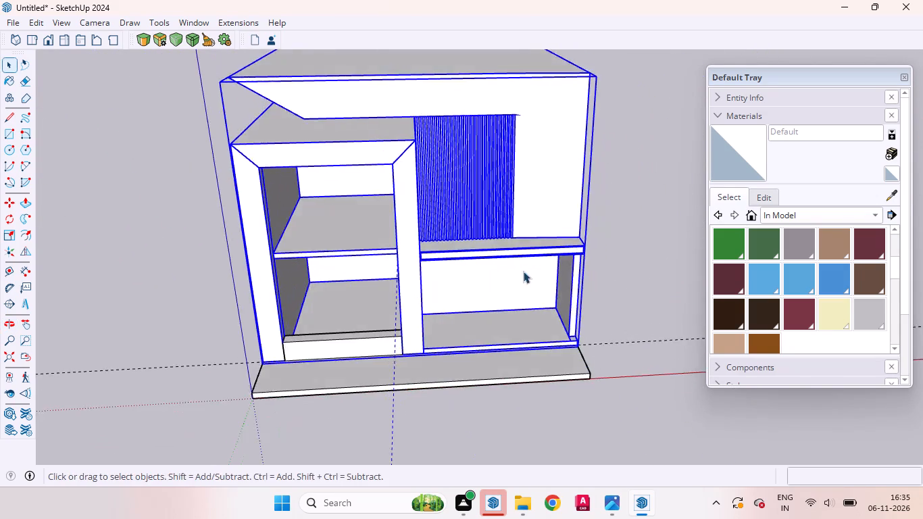
scroll(523, 271, "down", 5)
scroll(439, 208, "up", 14)
left_click(432, 170)
double_click(430, 165)
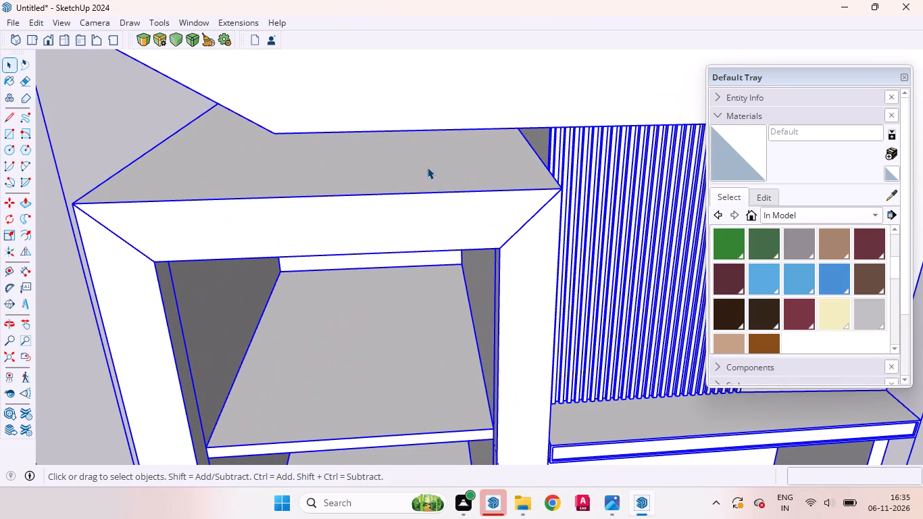
double_click(426, 167)
Draw a 15' line across the lower block's top face, parallel to the front edge, leaving a narrow strip behind the facade.
middle_click_drag(434, 184, 369, 334)
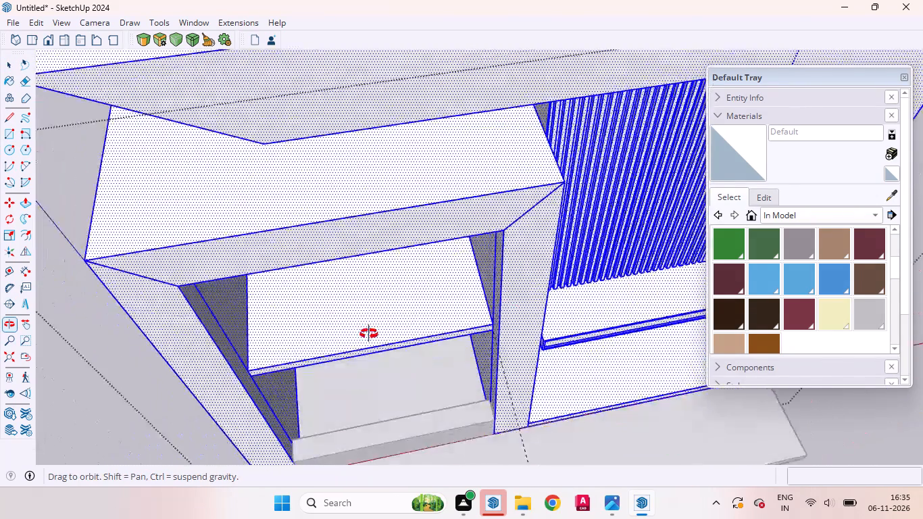
middle_click_drag(369, 334, 307, 289)
scroll(389, 212, "down", 5)
scroll(489, 184, "up", 9)
scroll(501, 195, "down", 5)
middle_click_drag(448, 215, 547, 214)
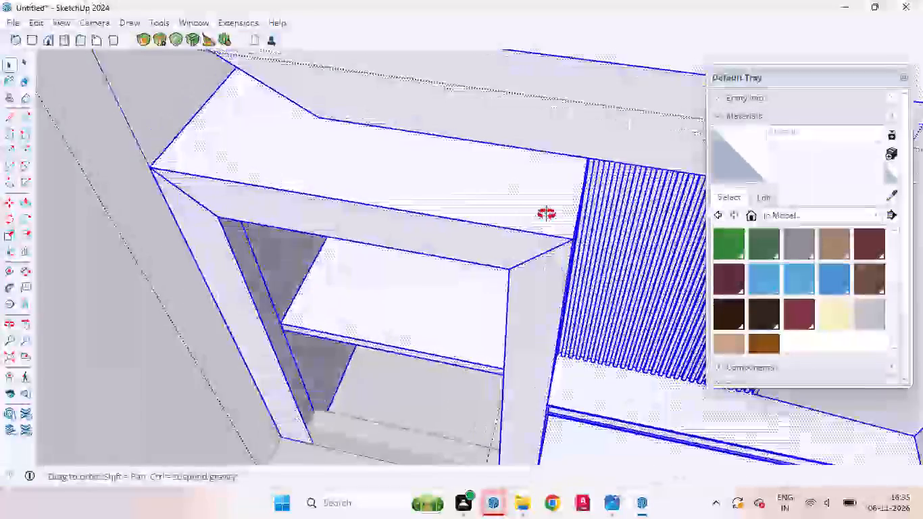
middle_click_drag(547, 214, 584, 191)
scroll(439, 220, "down", 10)
middle_click_drag(482, 195, 671, 128)
scroll(478, 119, "up", 2)
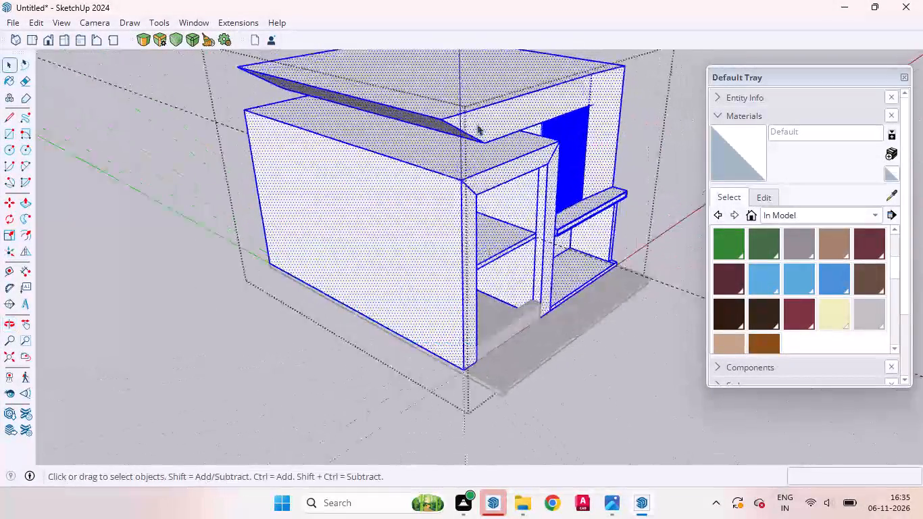
scroll(476, 124, "up", 7)
middle_click_drag(518, 183, 551, 193)
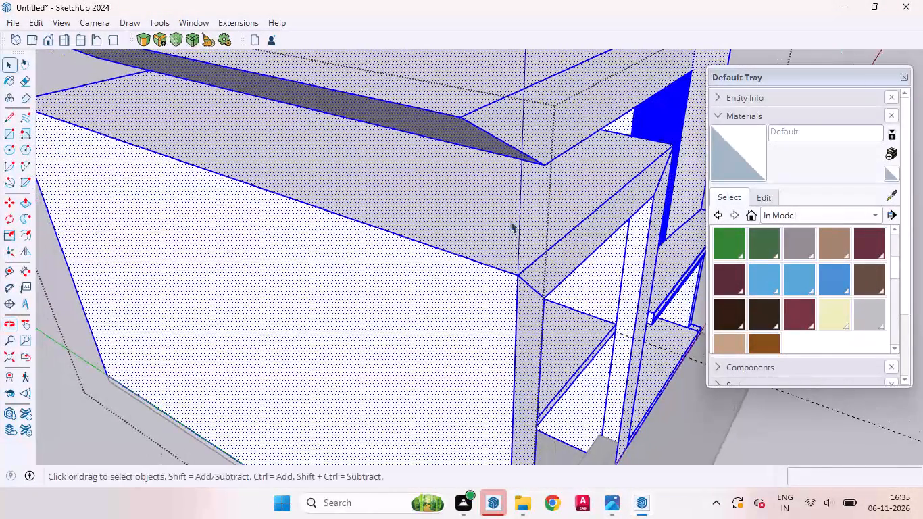
key("l")
scroll(618, 119, "up", 12)
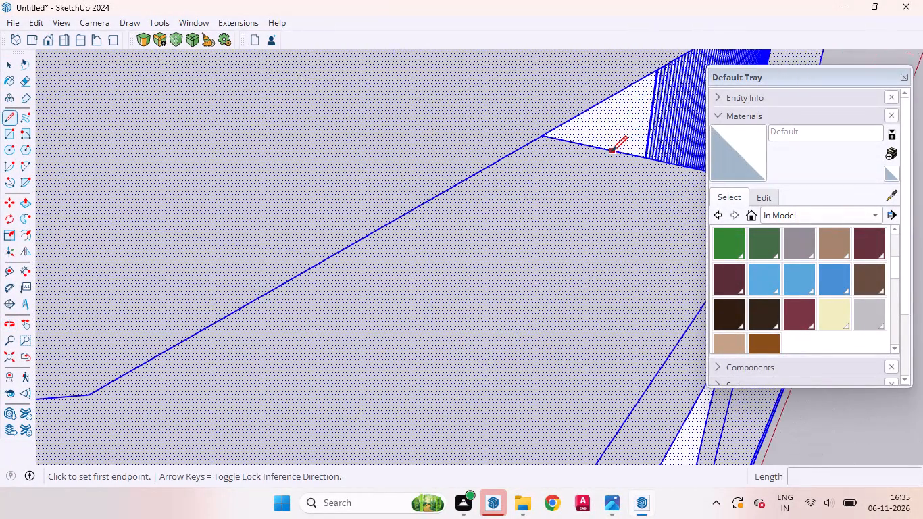
left_click(616, 149)
scroll(533, 232, "down", 5)
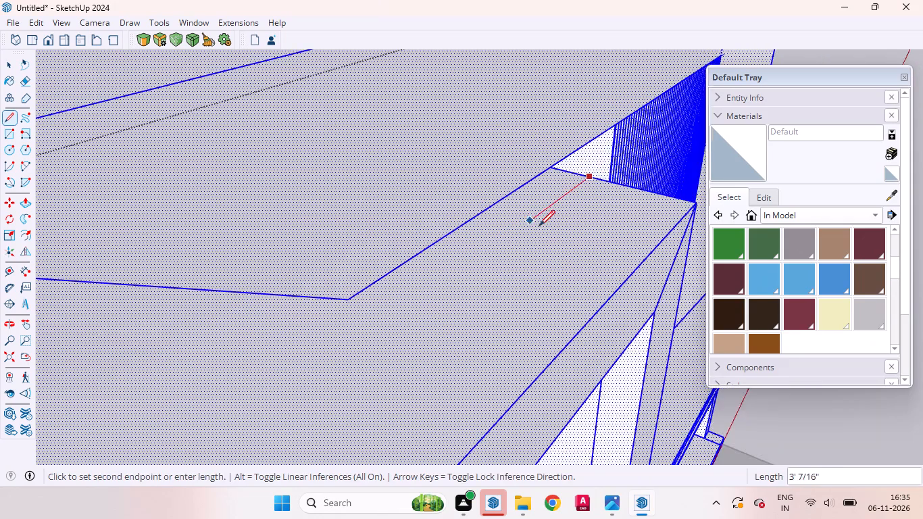
scroll(539, 226, "down", 11)
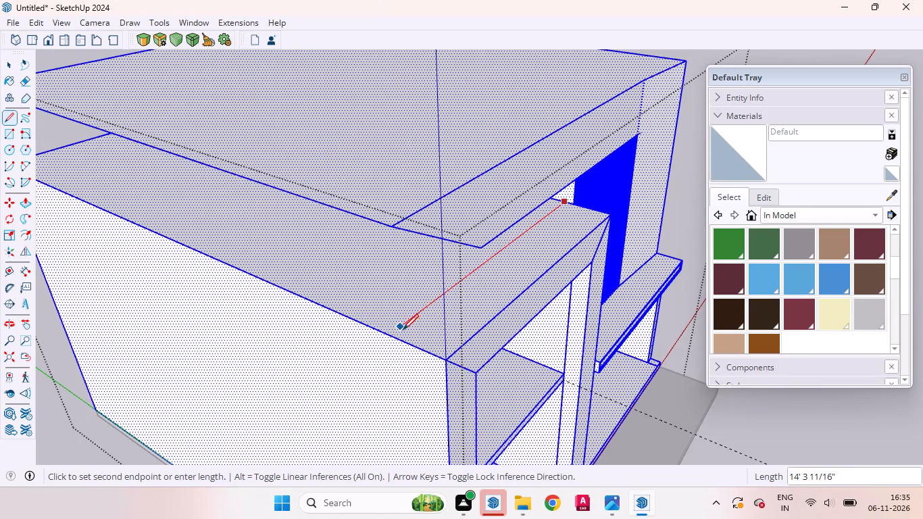
left_click(392, 338)
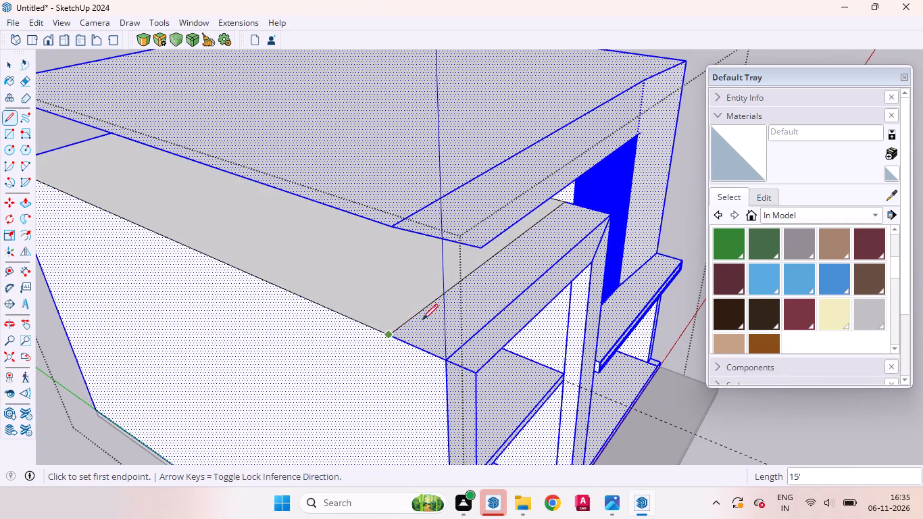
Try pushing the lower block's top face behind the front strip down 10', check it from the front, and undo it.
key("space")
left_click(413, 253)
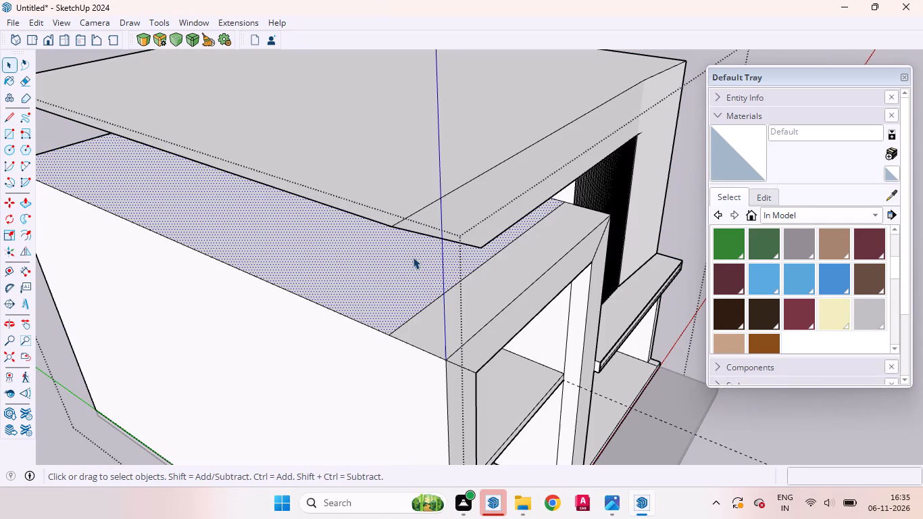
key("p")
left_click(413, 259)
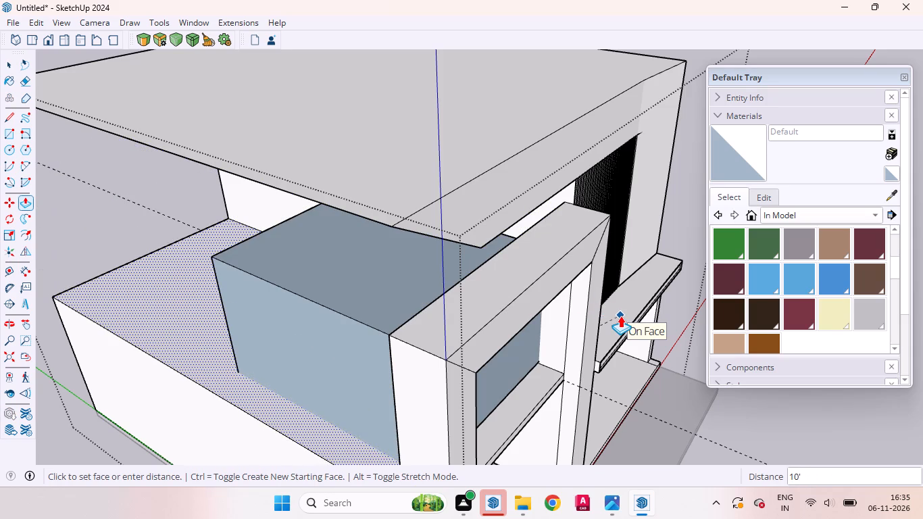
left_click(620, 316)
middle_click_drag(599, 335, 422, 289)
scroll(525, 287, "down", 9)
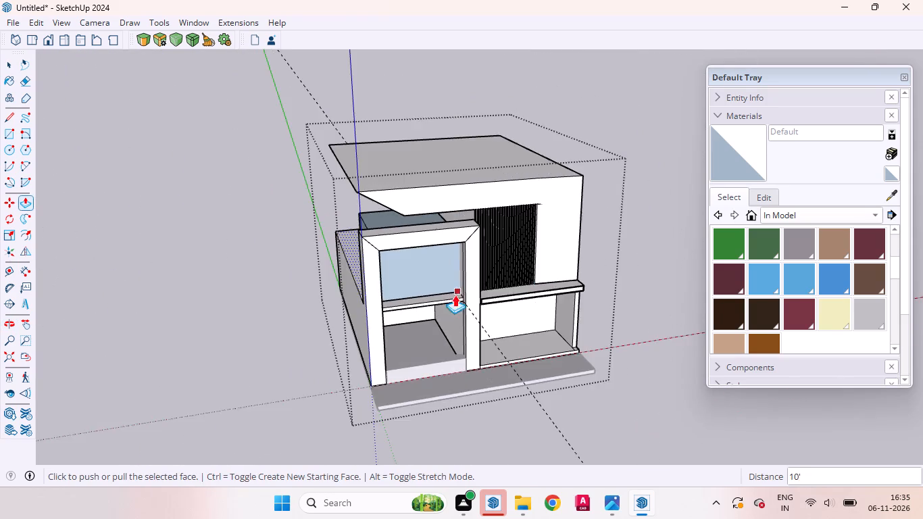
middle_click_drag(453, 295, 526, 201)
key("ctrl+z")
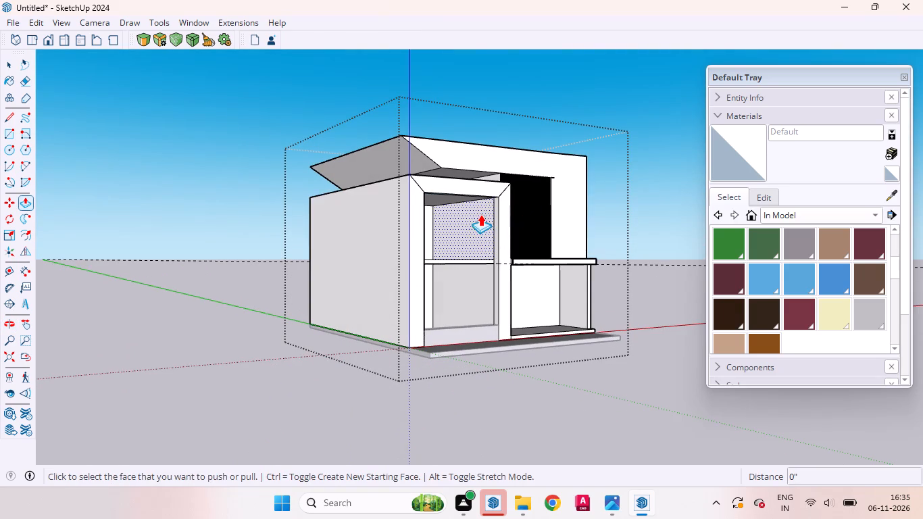
Push the lower block's top face behind the front strip down about 1' 10".
scroll(473, 212, "up", 3)
middle_click_drag(423, 224, 501, 310)
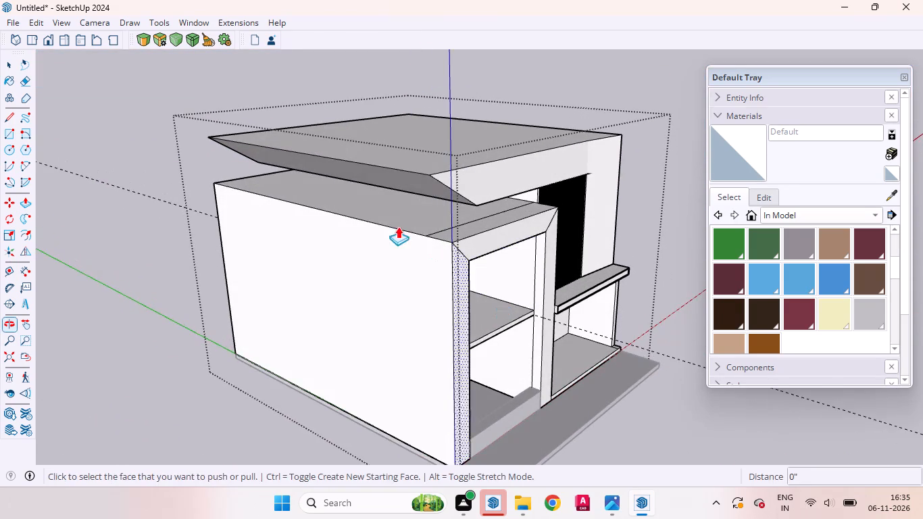
left_click(390, 206)
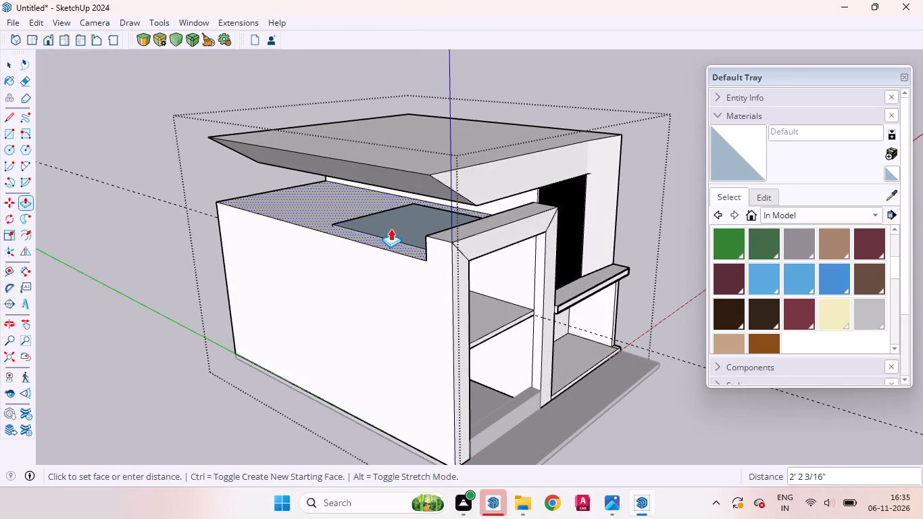
left_click(395, 225)
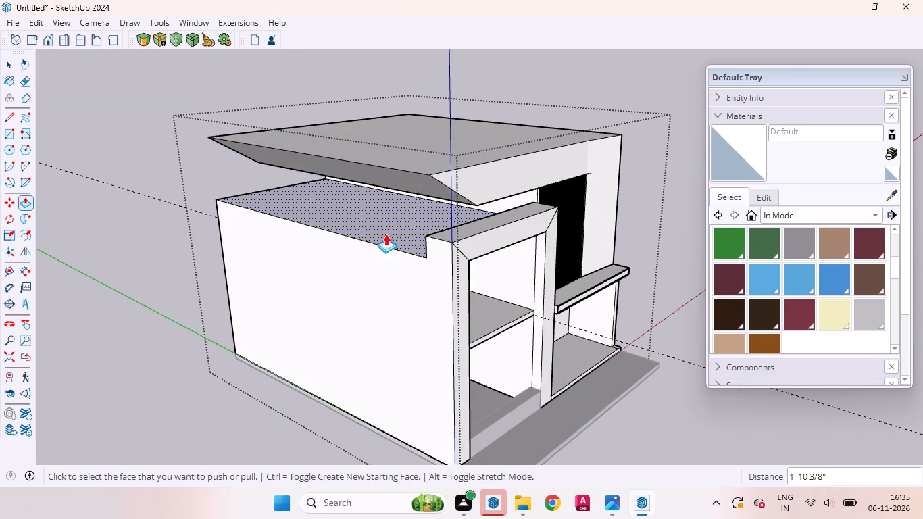
Examine the lowered roof area behind the front strip from the front and the side.
middle_click_drag(381, 262, 203, 206)
scroll(363, 218, "up", 1)
scroll(365, 218, "down", 9)
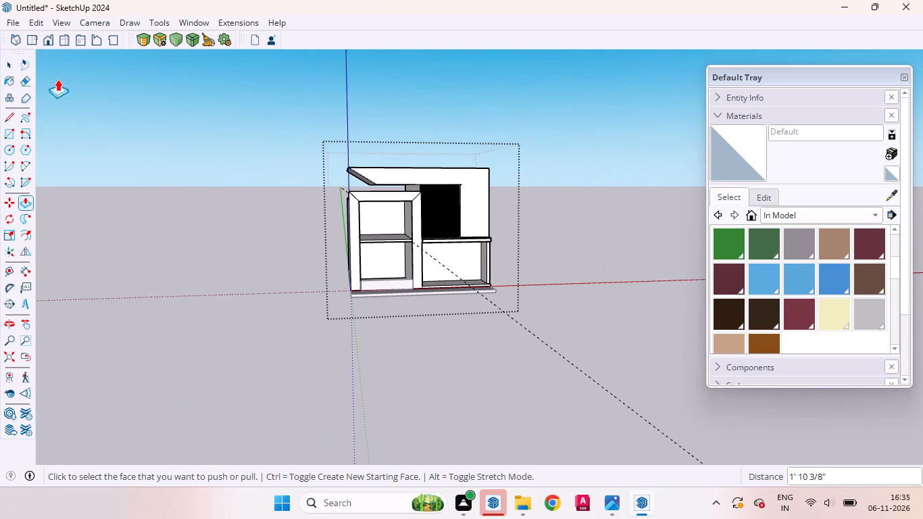
left_click(11, 61)
scroll(427, 215, "up", 4)
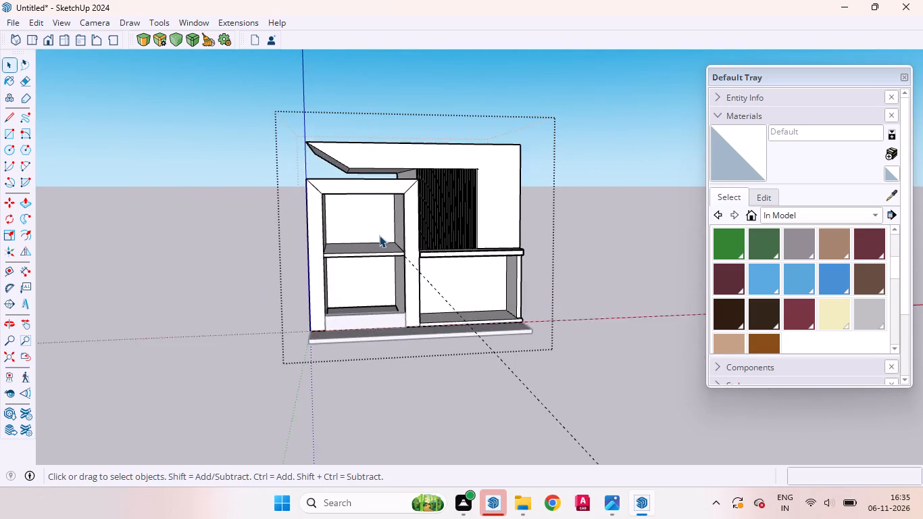
middle_click_drag(376, 237, 595, 276)
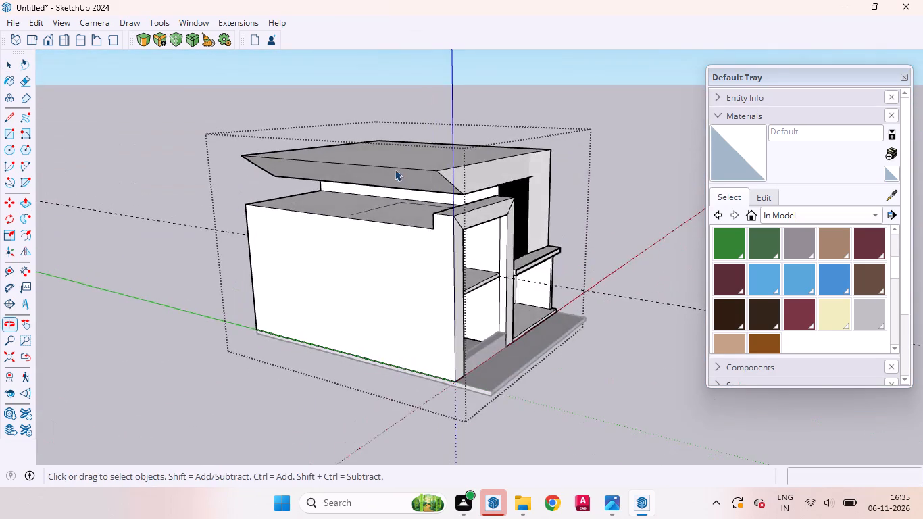
scroll(395, 169, "up", 5)
scroll(394, 171, "down", 1)
scroll(389, 191, "up", 6)
scroll(406, 215, "down", 10)
middle_click_drag(393, 258, 472, 276)
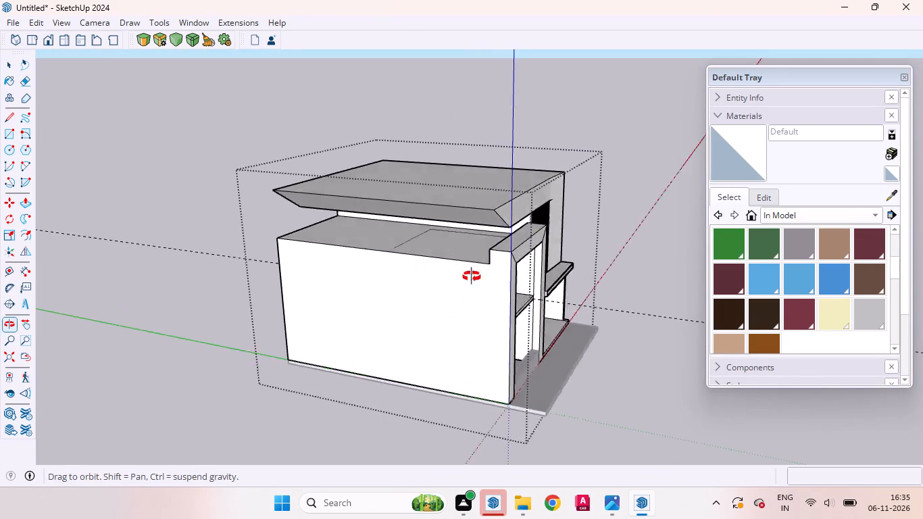
middle_click_drag(472, 276, 509, 292)
Draw a 15' line across the lowered roof face near its middle, dividing it into front and rear parts.
left_click(386, 248)
scroll(387, 250, "up", 5)
scroll(400, 239, "down", 1)
scroll(400, 239, "up", 1)
scroll(400, 239, "down", 3)
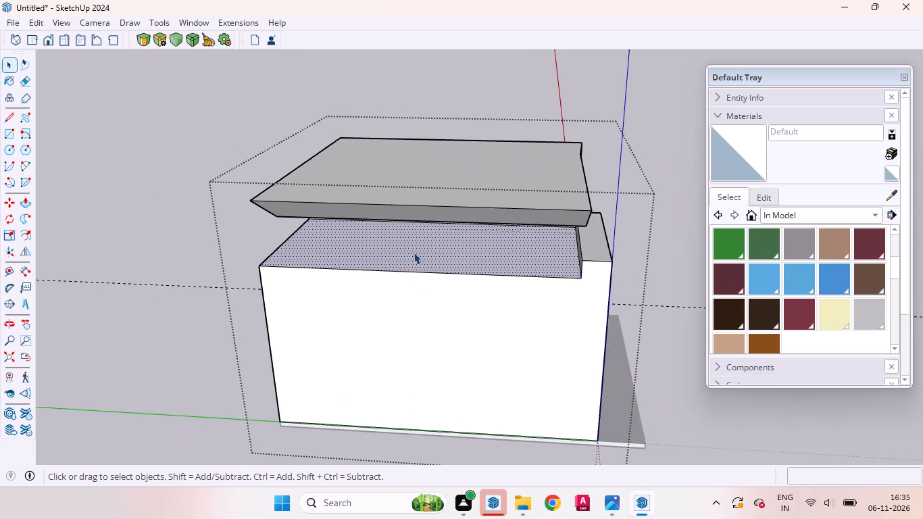
middle_click_drag(416, 253, 432, 220)
key("l")
scroll(428, 215, "up", 3)
scroll(428, 215, "down", 1)
scroll(428, 215, "up", 4)
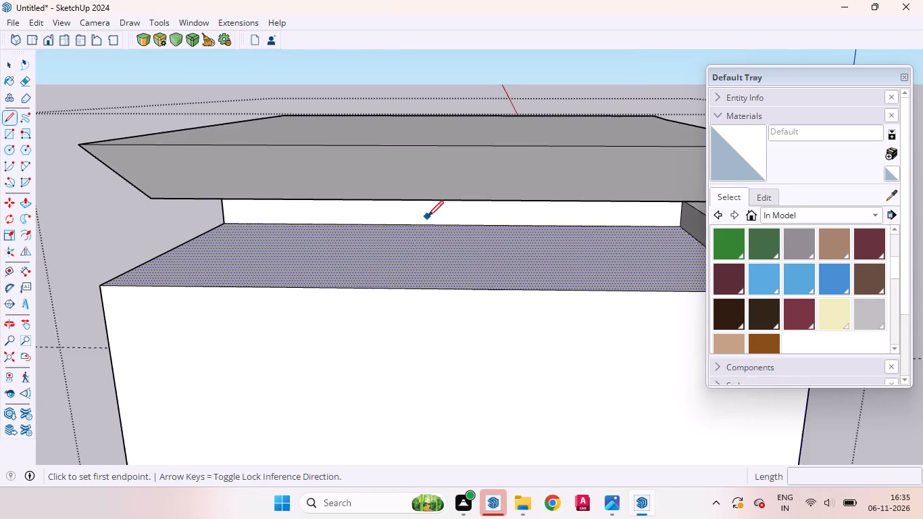
left_click(430, 224)
scroll(421, 259, "down", 4)
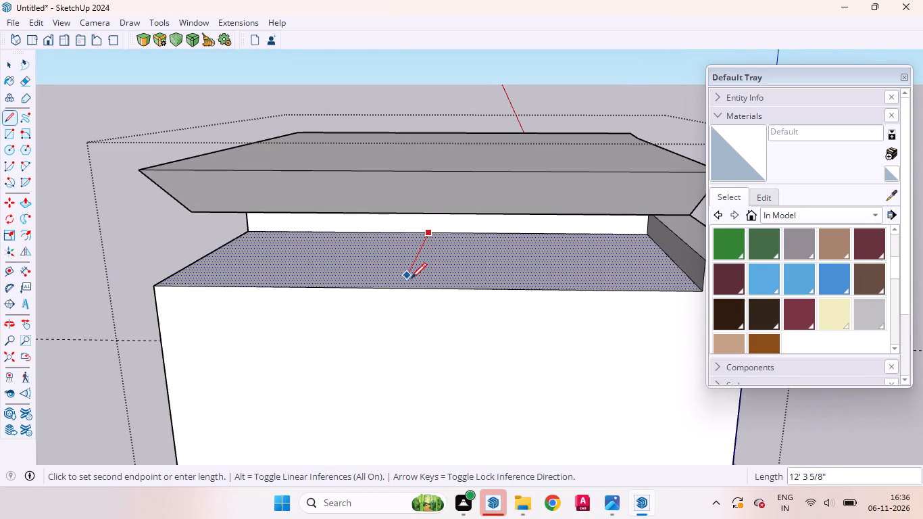
left_click(405, 287)
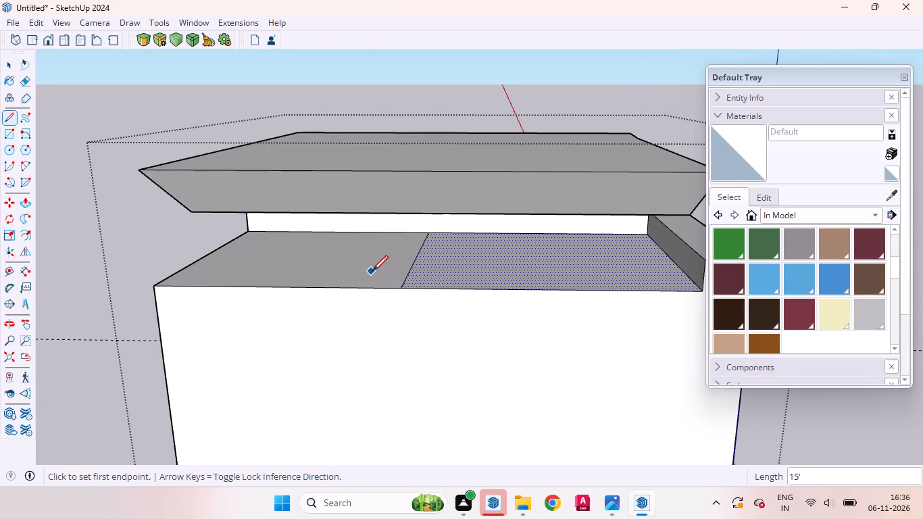
Push the rear part of the divided lower roof down about 5' 9".
key("space")
left_click(373, 271)
key("p")
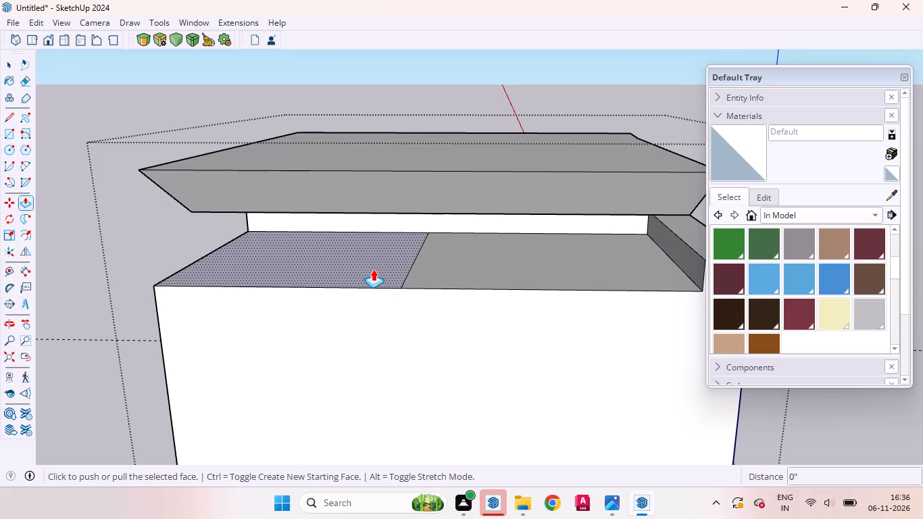
left_click(373, 269)
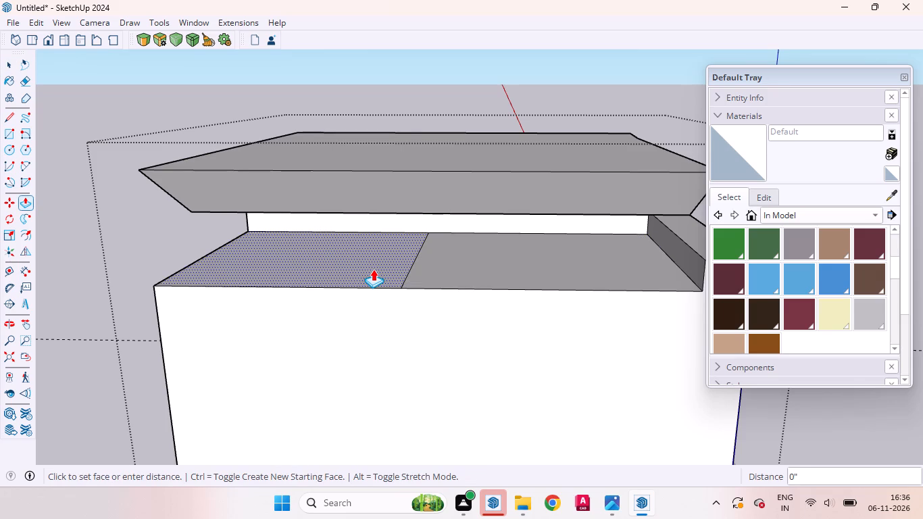
scroll(376, 279, "down", 1)
scroll(376, 279, "up", 1)
scroll(376, 279, "down", 6)
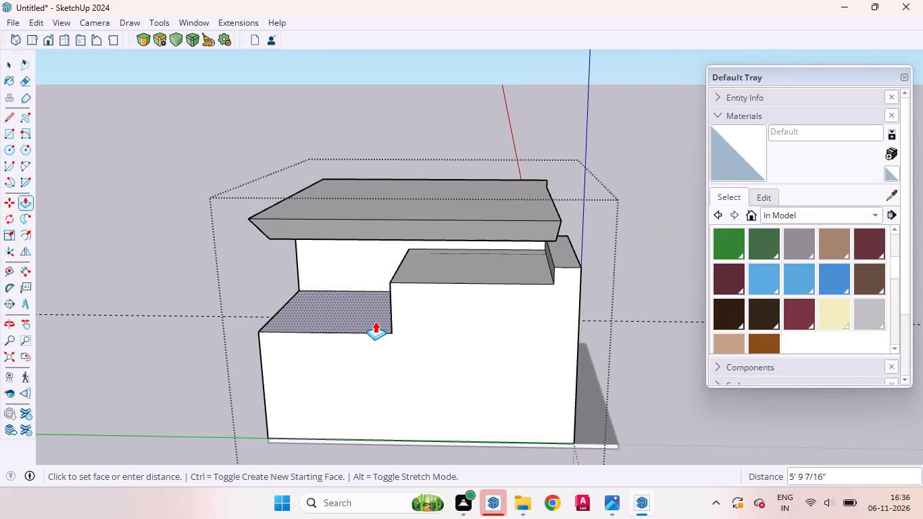
left_click(375, 326)
Examine the stepped lower block from the front and the side.
middle_click_drag(391, 342, 37, 282)
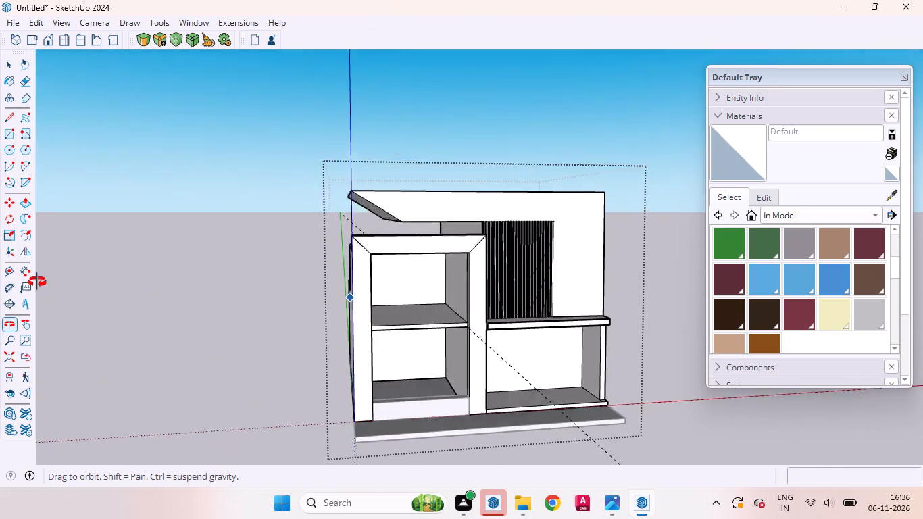
middle_click_drag(37, 282, 39, 285)
scroll(317, 299, "down", 4)
left_click(9, 66)
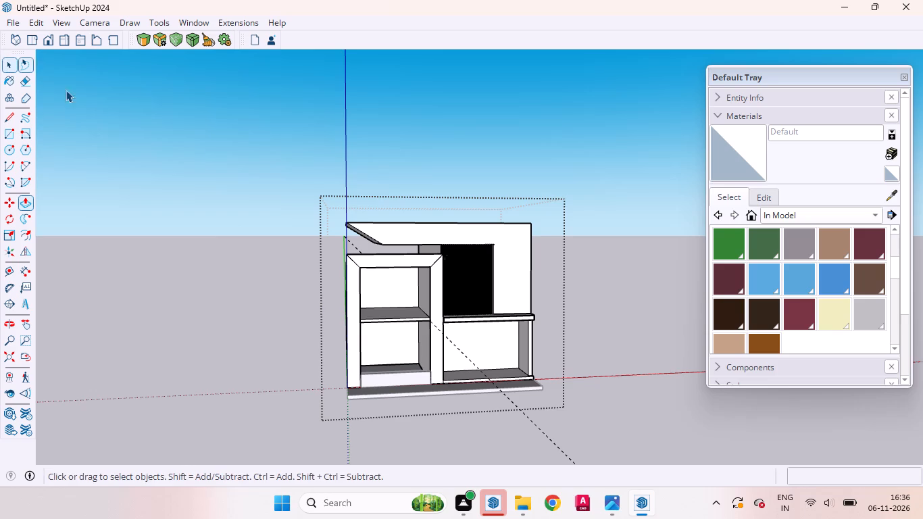
scroll(338, 138, "up", 5)
middle_click_drag(374, 250, 777, 184)
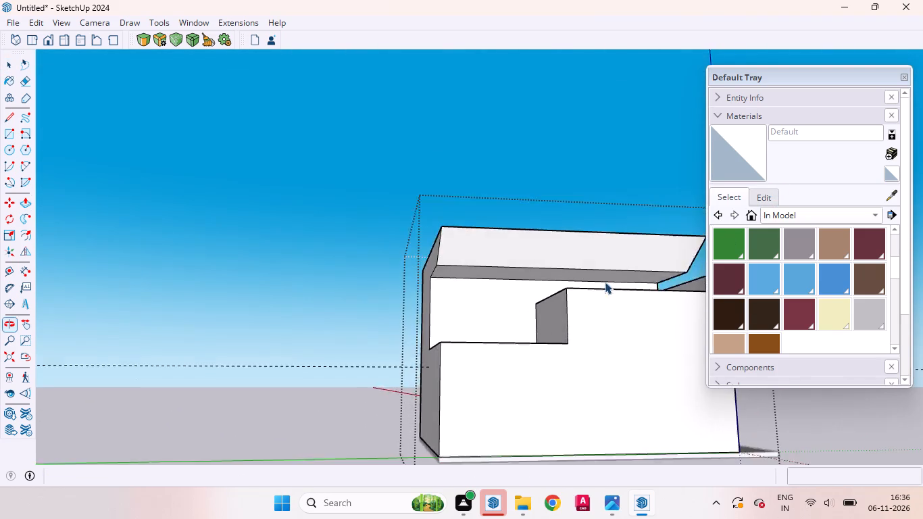
Examine the stepped lower block and the walls behind it from the side, then the front facade.
scroll(599, 289, "up", 5)
scroll(380, 295, "down", 5)
middle_click_drag(380, 335, 405, 408)
scroll(479, 395, "up", 1)
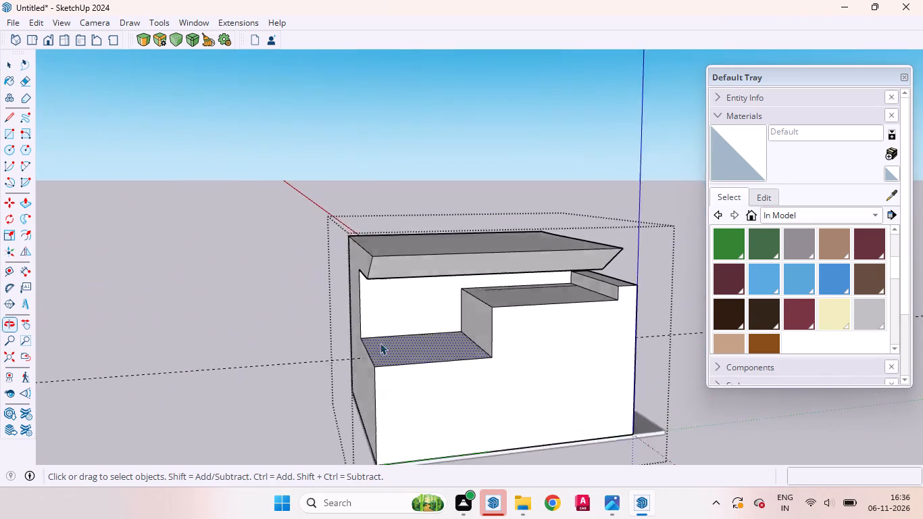
scroll(388, 325, "up", 4)
left_click(426, 303)
middle_click_drag(424, 327, 217, 344)
scroll(204, 322, "up", 1)
scroll(204, 318, "down", 8)
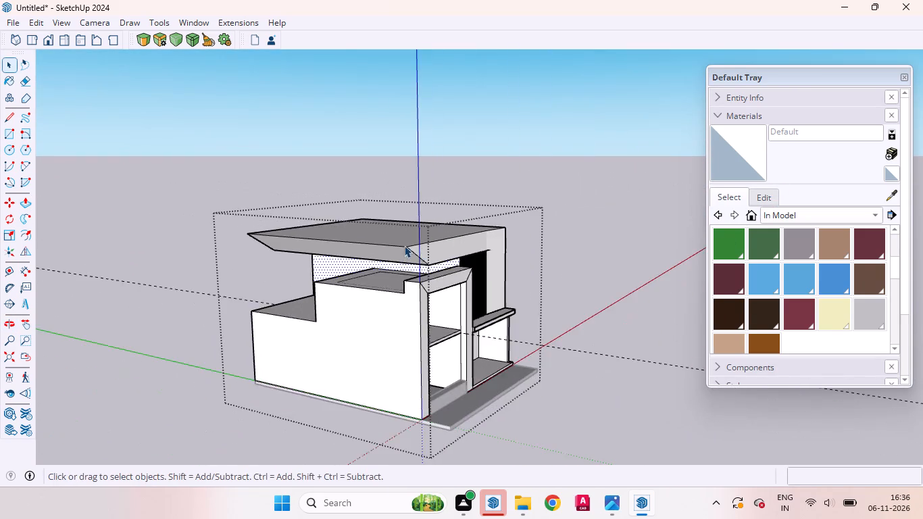
scroll(404, 245, "down", 1)
middle_click_drag(428, 274, 200, 264)
scroll(431, 245, "up", 5)
middle_click_drag(469, 283, 367, 260)
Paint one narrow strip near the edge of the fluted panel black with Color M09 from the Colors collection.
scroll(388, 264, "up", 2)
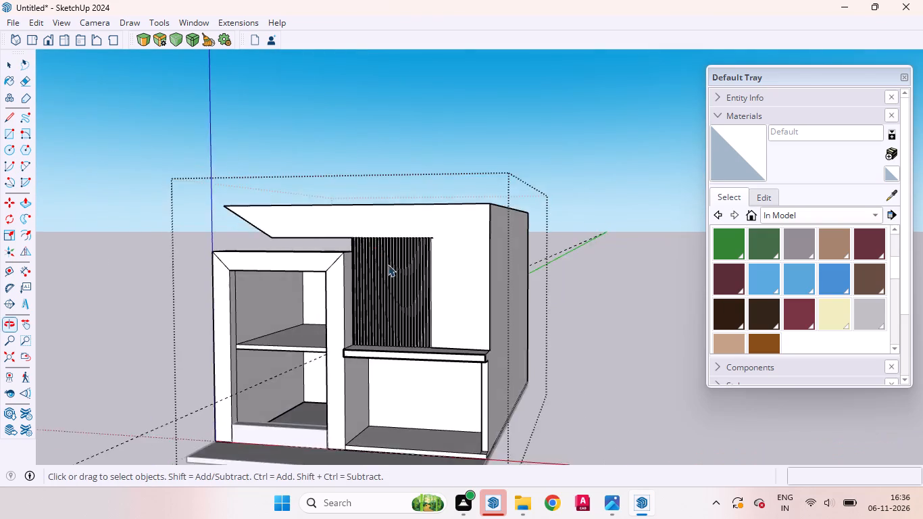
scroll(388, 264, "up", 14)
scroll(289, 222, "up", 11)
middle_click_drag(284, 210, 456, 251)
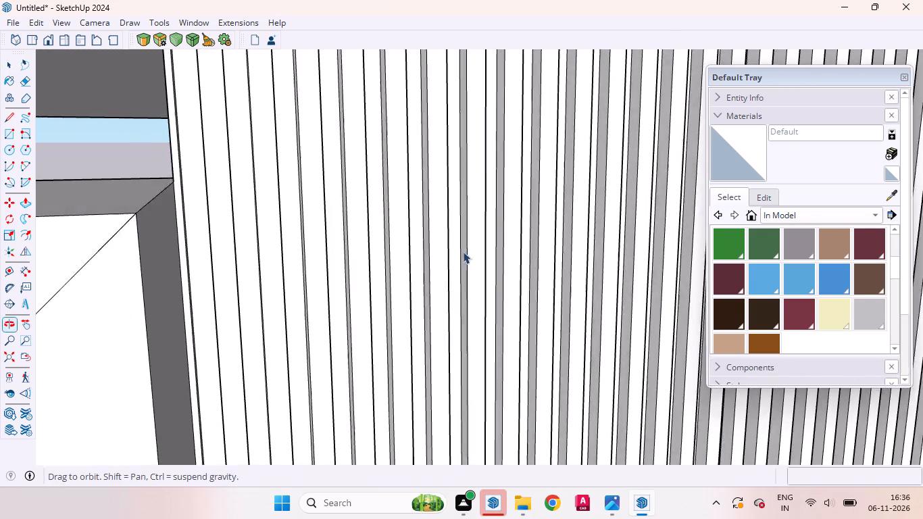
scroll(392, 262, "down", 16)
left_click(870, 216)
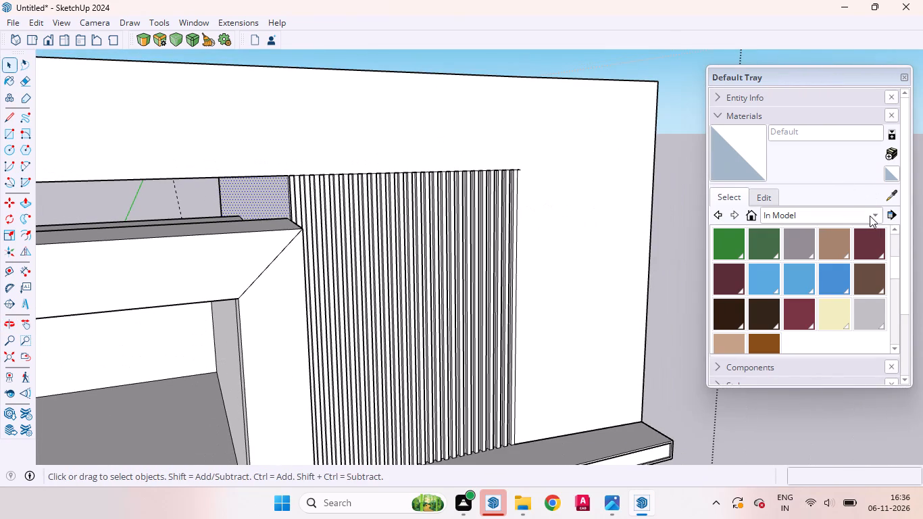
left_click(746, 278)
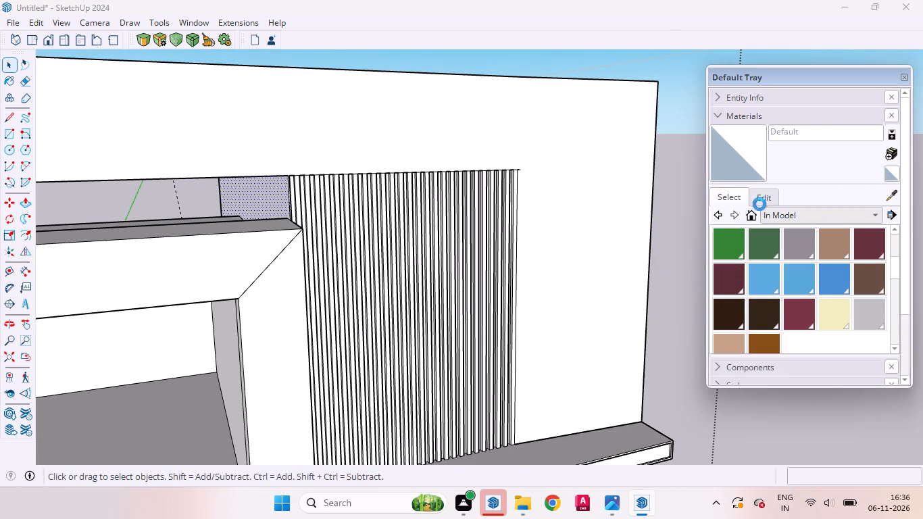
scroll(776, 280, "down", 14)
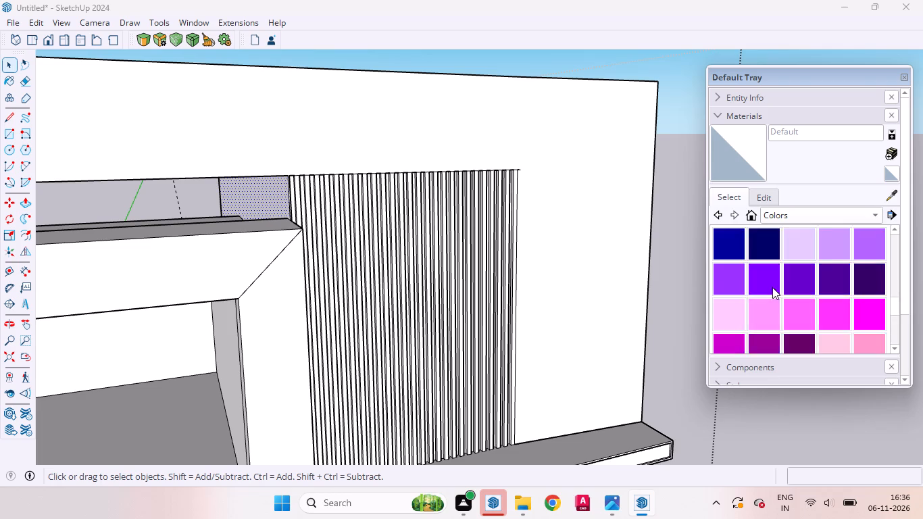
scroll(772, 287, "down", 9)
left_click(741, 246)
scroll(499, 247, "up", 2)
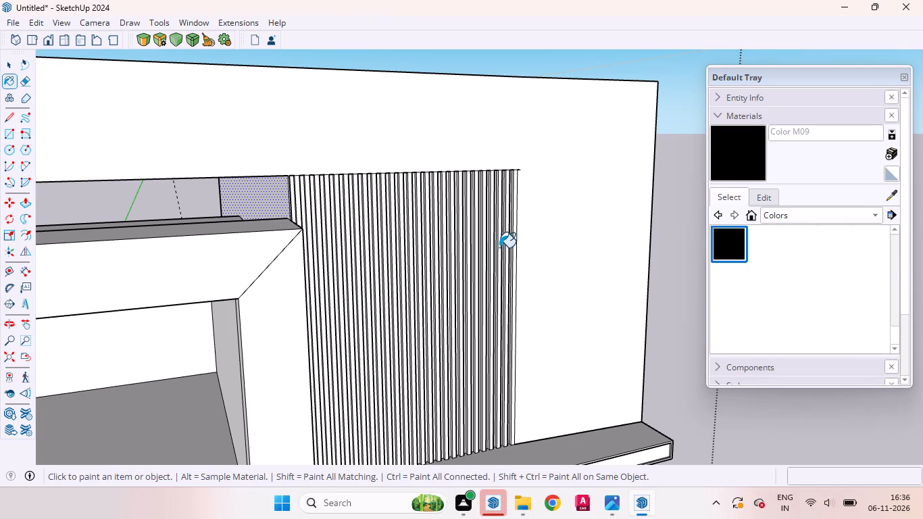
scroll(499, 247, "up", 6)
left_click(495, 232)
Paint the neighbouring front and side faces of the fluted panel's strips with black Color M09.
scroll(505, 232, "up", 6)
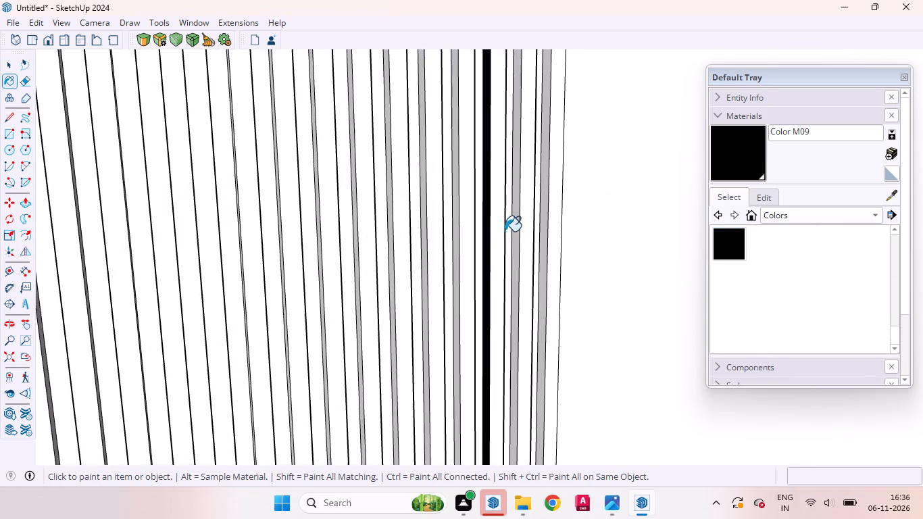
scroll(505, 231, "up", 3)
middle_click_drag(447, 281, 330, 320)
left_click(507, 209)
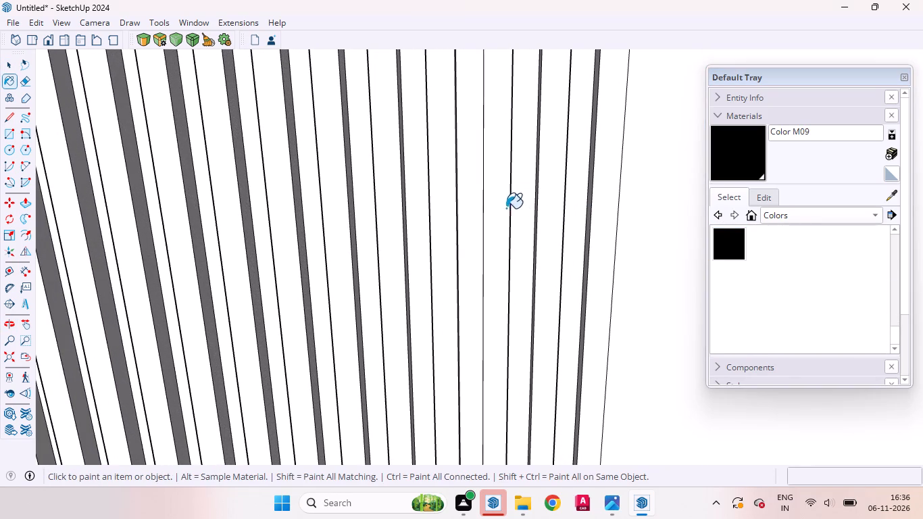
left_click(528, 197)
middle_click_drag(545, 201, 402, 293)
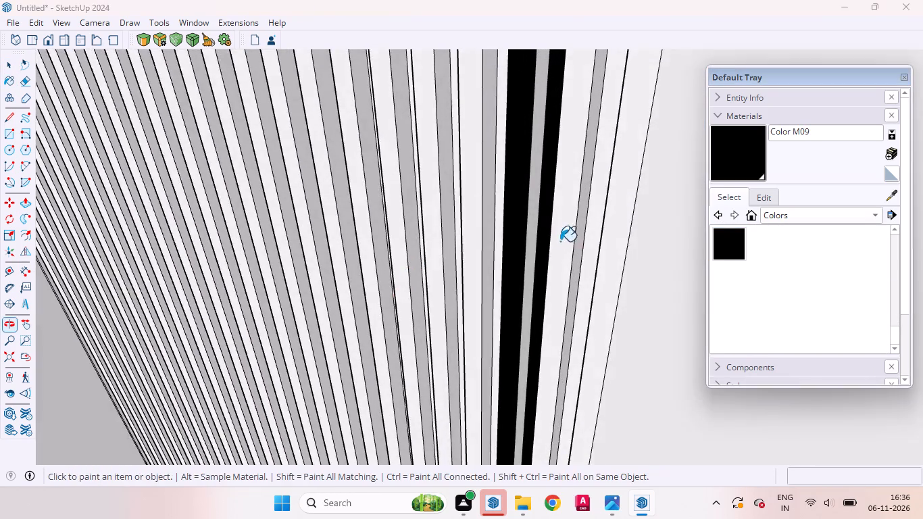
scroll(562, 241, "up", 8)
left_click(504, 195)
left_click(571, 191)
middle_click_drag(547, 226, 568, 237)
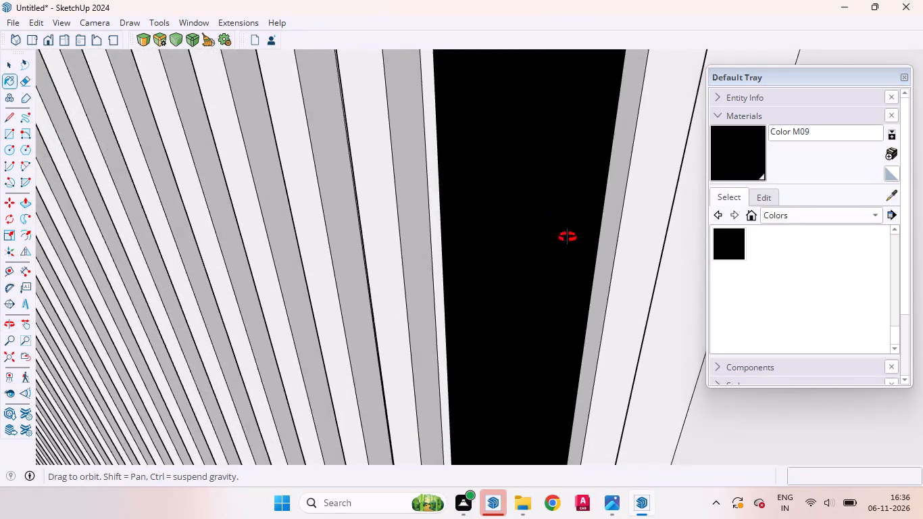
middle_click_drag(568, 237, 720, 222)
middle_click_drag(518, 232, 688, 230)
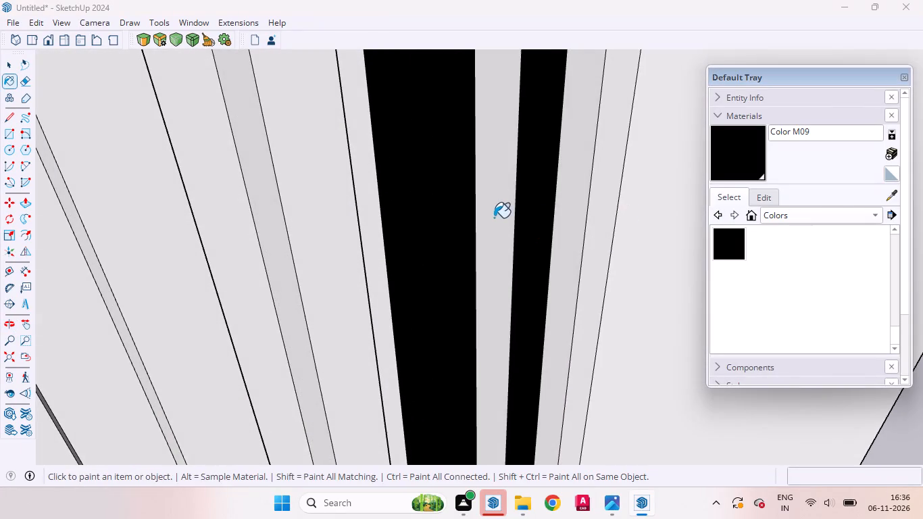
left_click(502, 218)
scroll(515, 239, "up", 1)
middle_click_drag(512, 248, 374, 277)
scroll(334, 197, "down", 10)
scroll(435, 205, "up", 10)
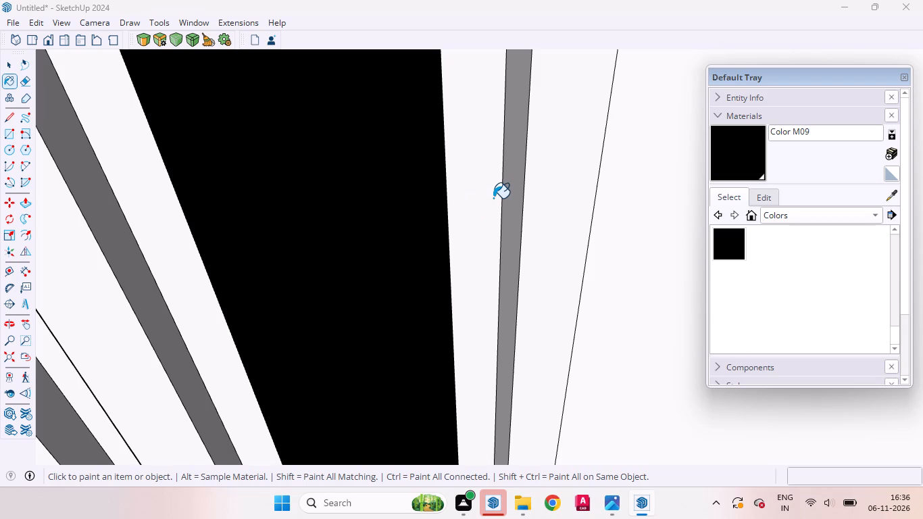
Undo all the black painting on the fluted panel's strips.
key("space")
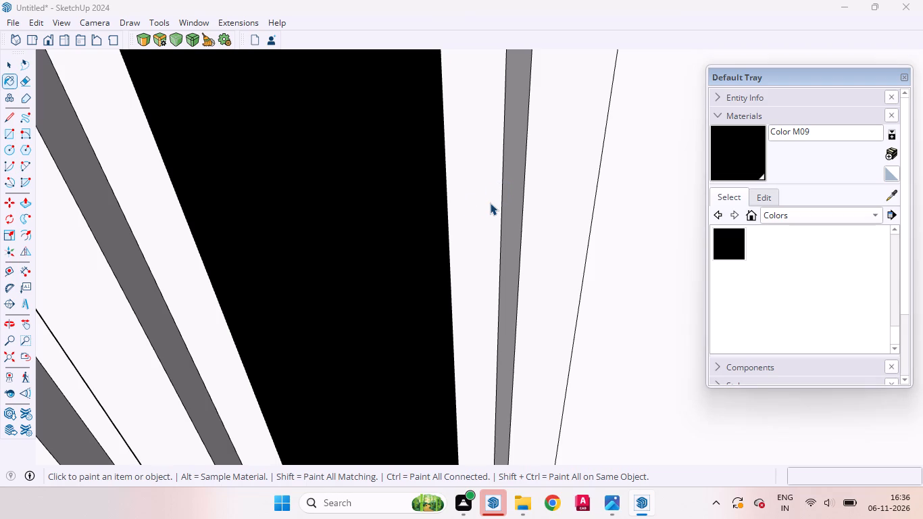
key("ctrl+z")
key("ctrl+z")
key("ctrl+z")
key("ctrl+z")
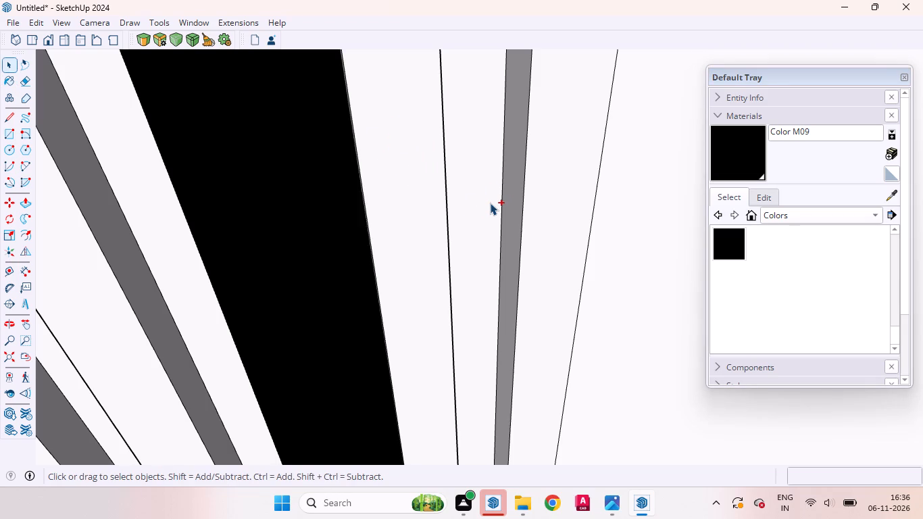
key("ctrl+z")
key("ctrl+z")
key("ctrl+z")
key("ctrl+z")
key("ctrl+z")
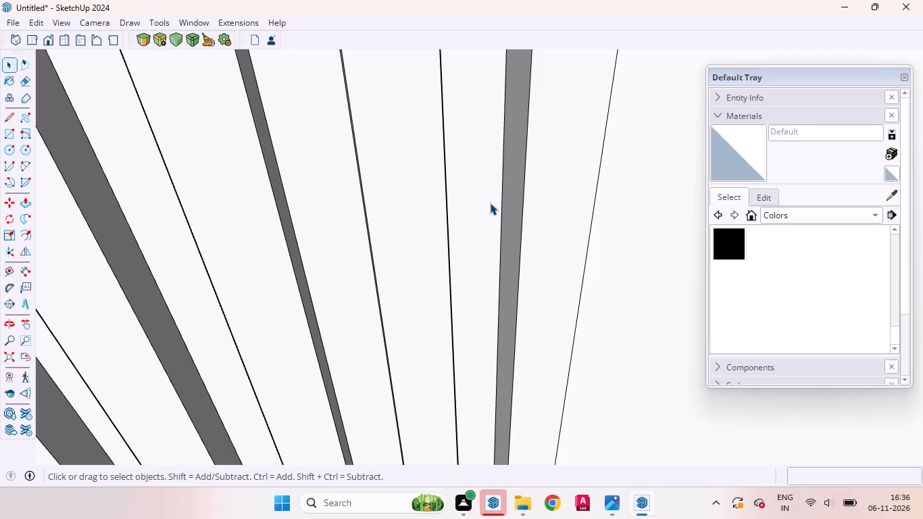
Switch the materials library to the Asian Paints Chromatics collection for colouring the fluted panel.
scroll(494, 209, "down", 8)
middle_click_drag(405, 259, 614, 206)
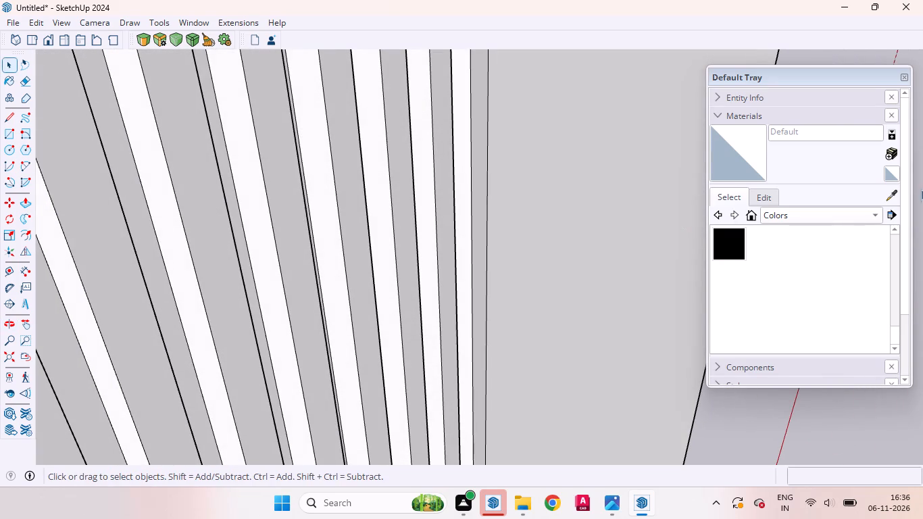
left_click(882, 209)
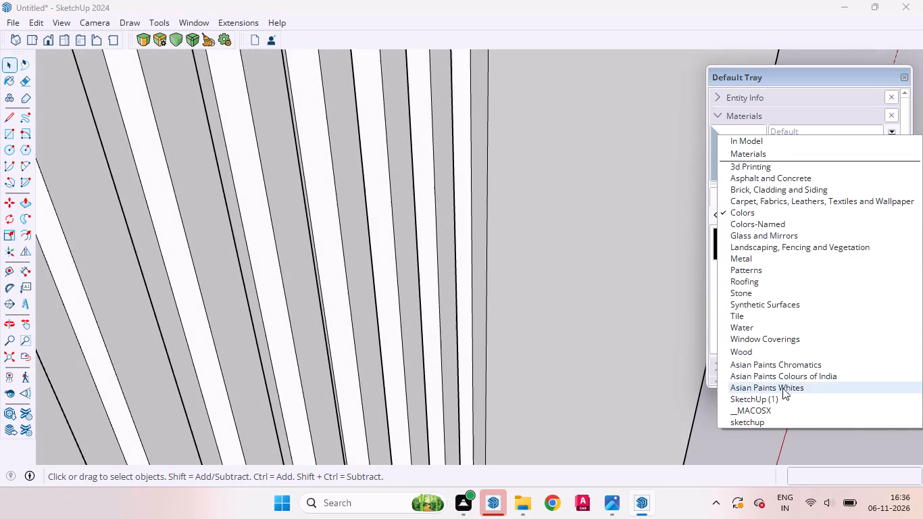
left_click(782, 363)
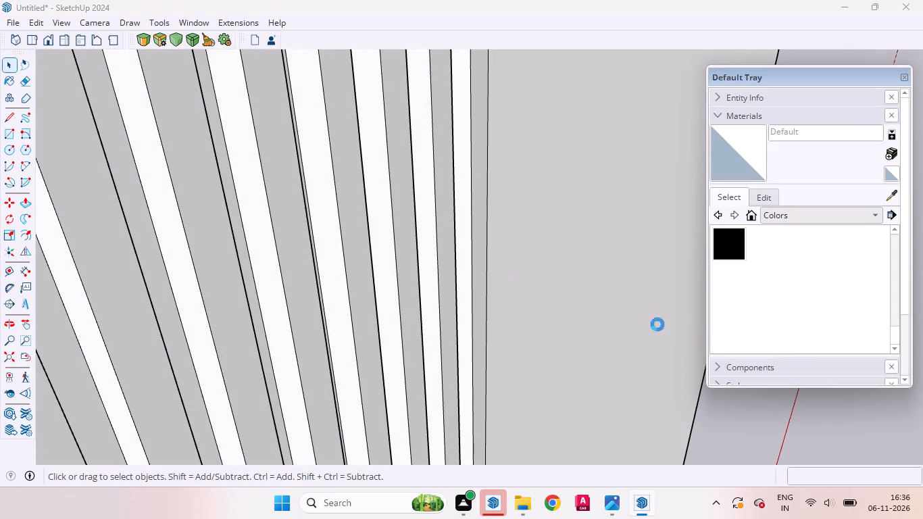
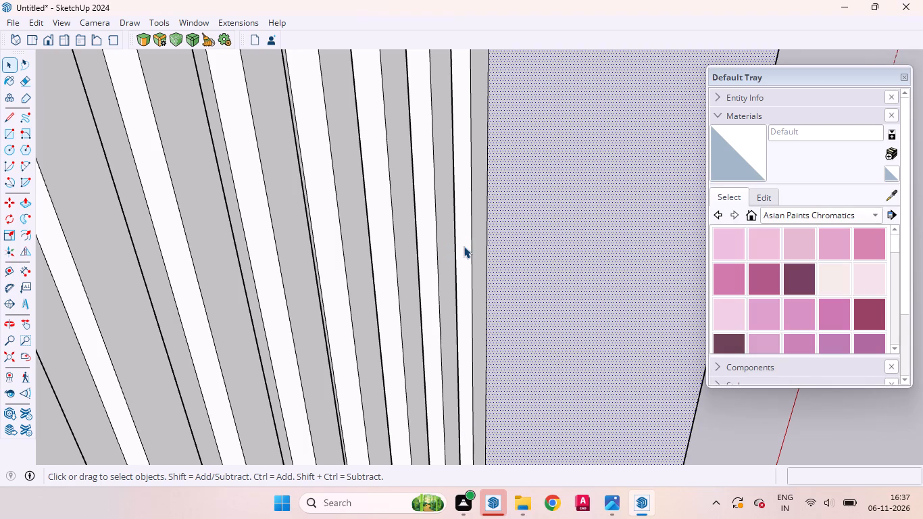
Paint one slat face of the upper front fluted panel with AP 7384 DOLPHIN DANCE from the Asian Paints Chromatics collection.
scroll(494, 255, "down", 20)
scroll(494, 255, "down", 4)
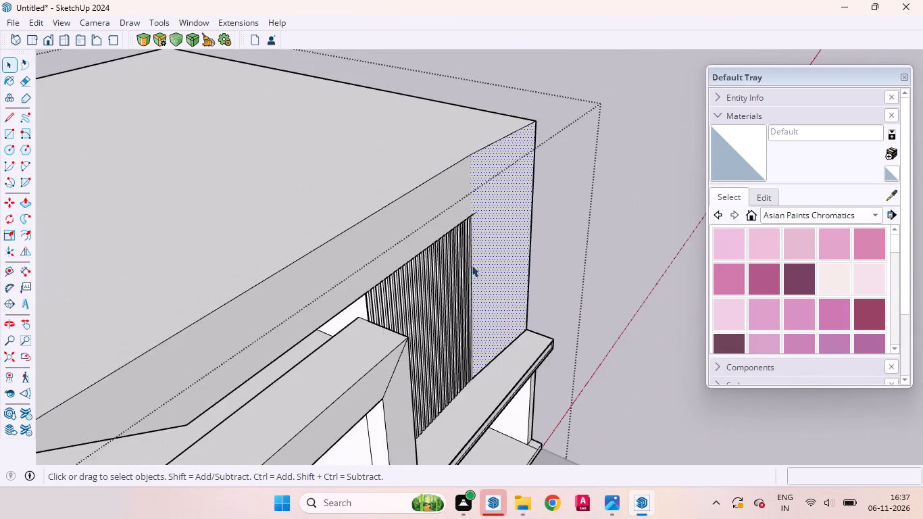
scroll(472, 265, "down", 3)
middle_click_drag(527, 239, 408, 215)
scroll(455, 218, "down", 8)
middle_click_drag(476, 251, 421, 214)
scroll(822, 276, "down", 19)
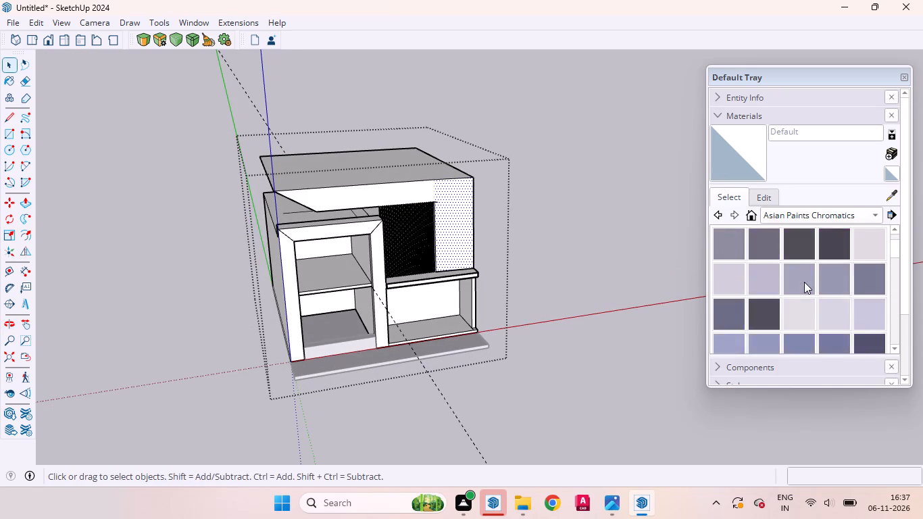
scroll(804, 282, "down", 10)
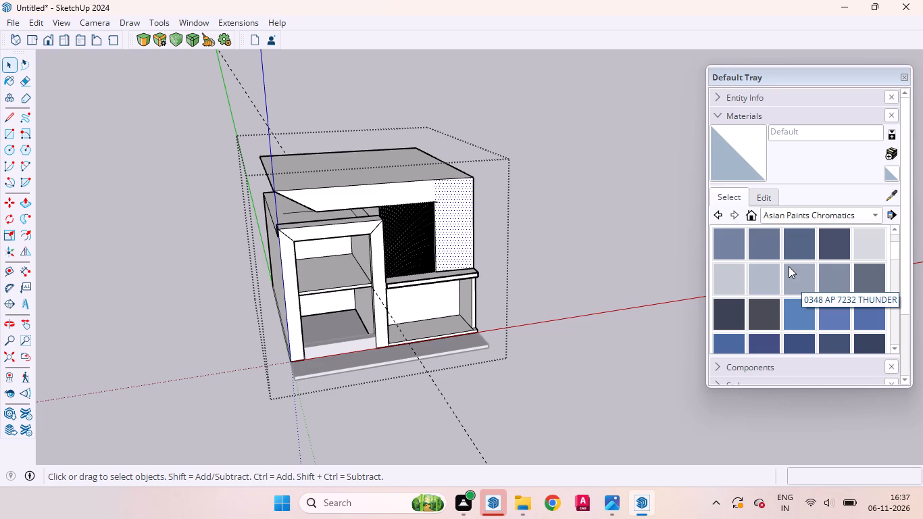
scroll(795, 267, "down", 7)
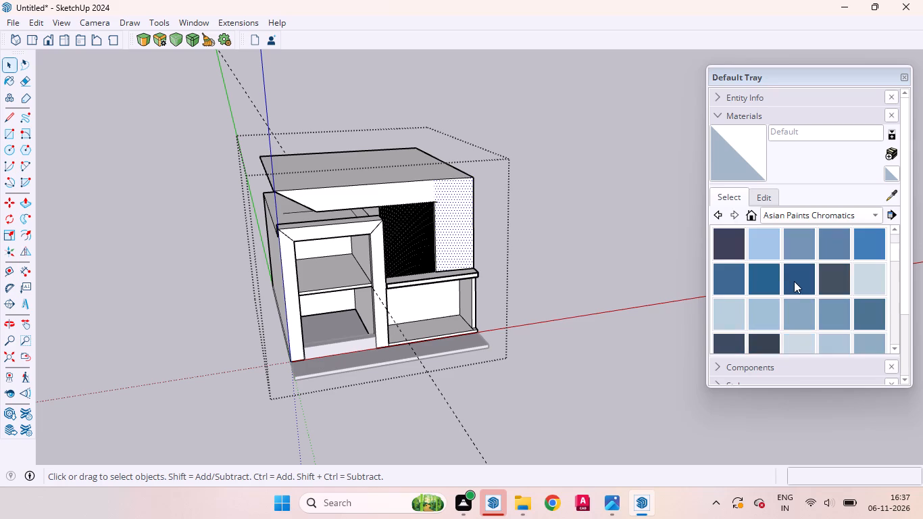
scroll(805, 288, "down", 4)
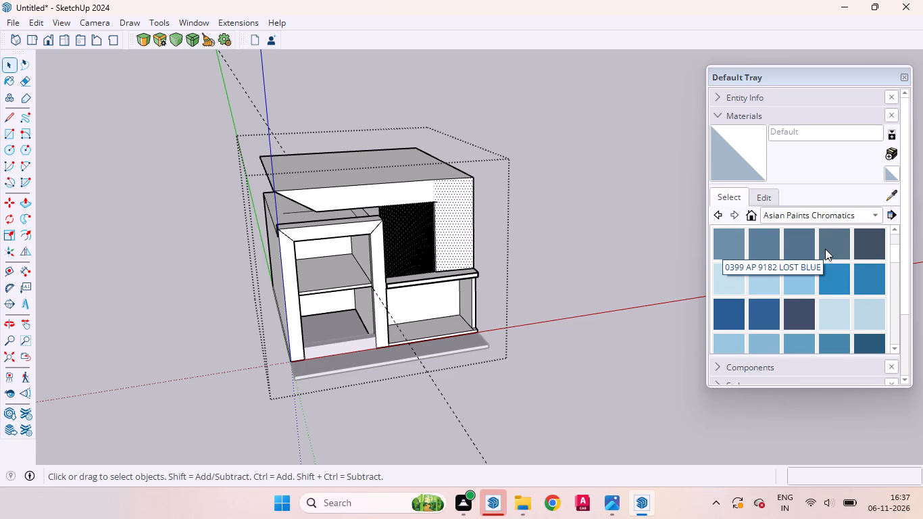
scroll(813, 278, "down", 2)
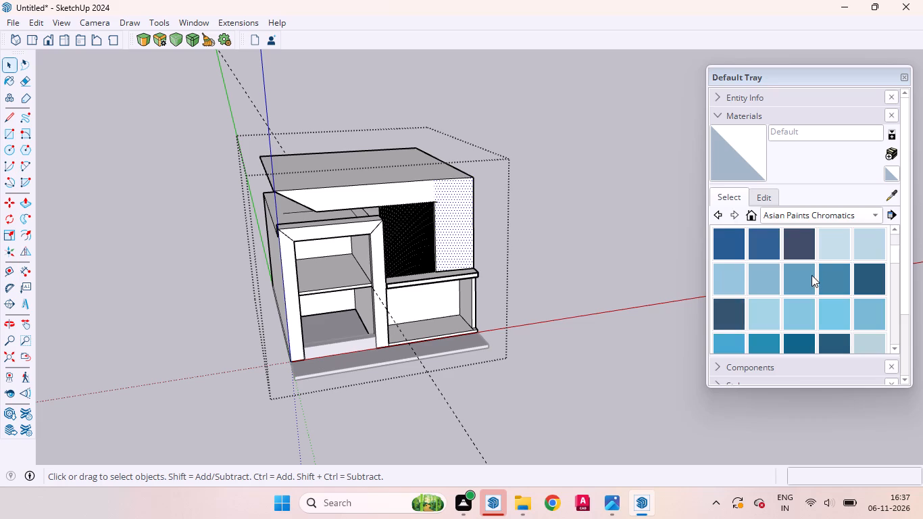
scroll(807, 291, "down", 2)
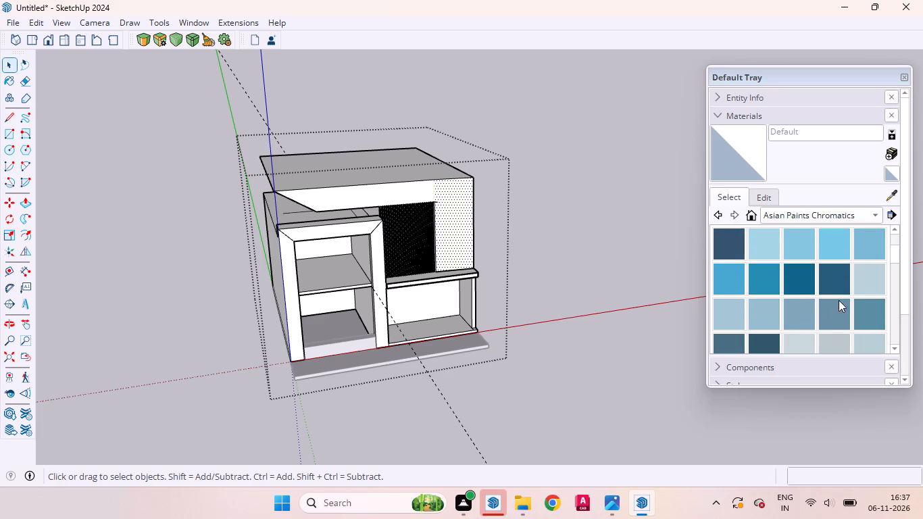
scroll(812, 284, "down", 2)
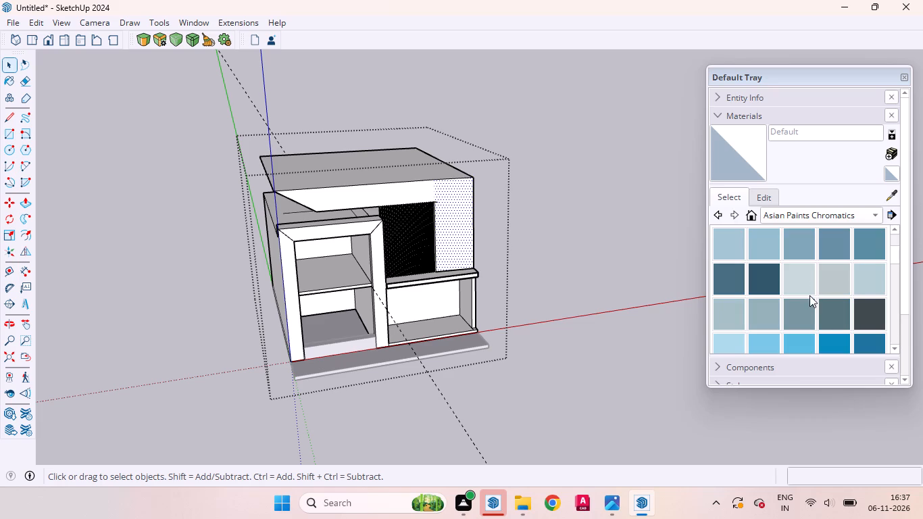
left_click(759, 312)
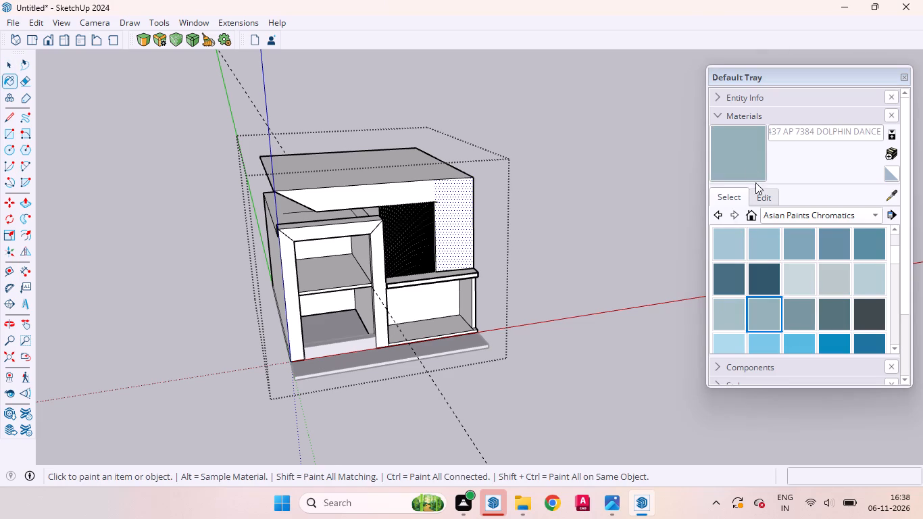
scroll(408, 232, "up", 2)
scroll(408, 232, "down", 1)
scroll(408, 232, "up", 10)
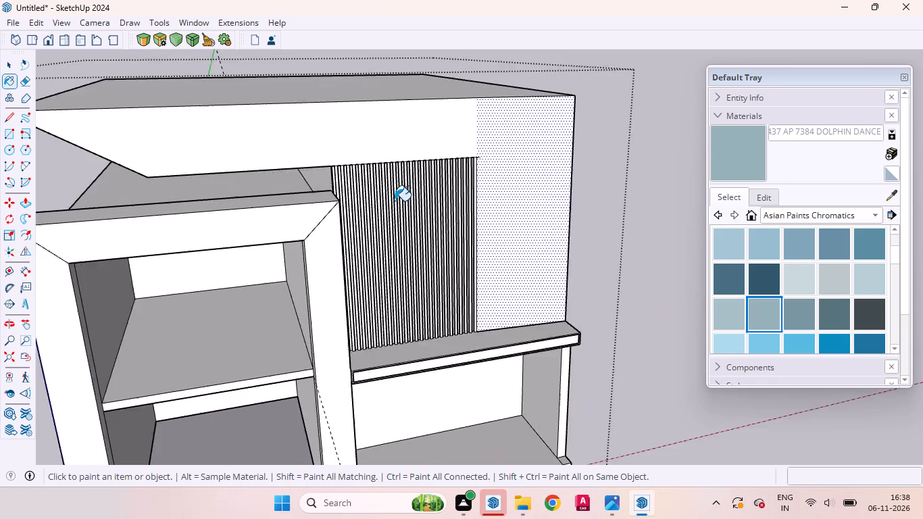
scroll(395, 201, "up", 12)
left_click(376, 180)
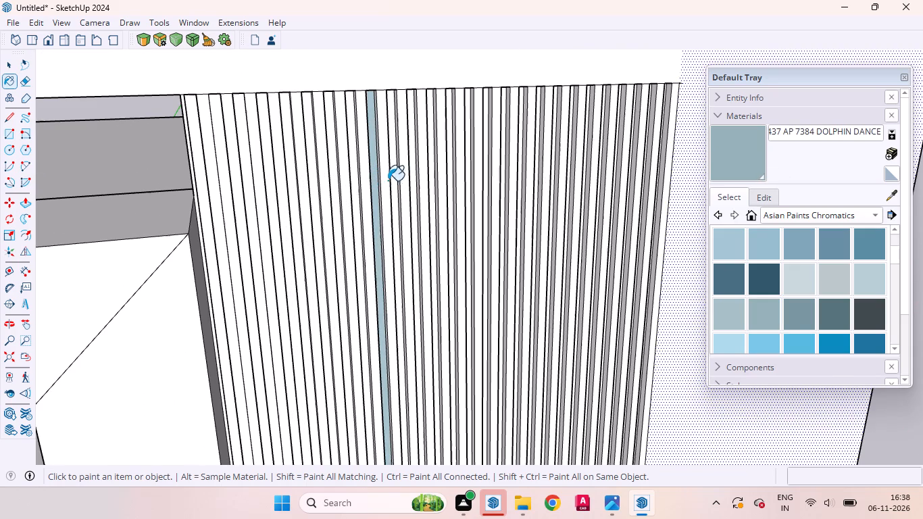
Paint the trial slat and its adjacent faces on the fluted panel with AP 9679 Little Andaman-N.
key("space")
scroll(826, 324, "down", 3)
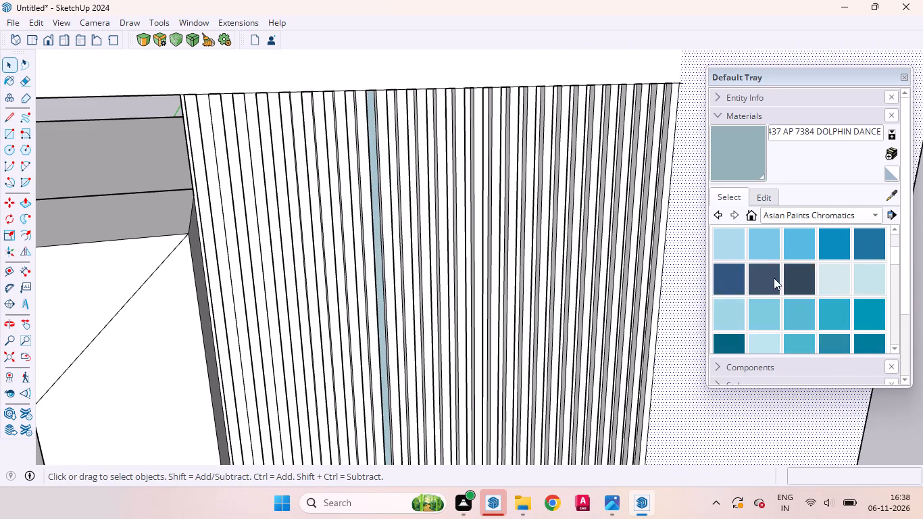
scroll(772, 278, "down", 3)
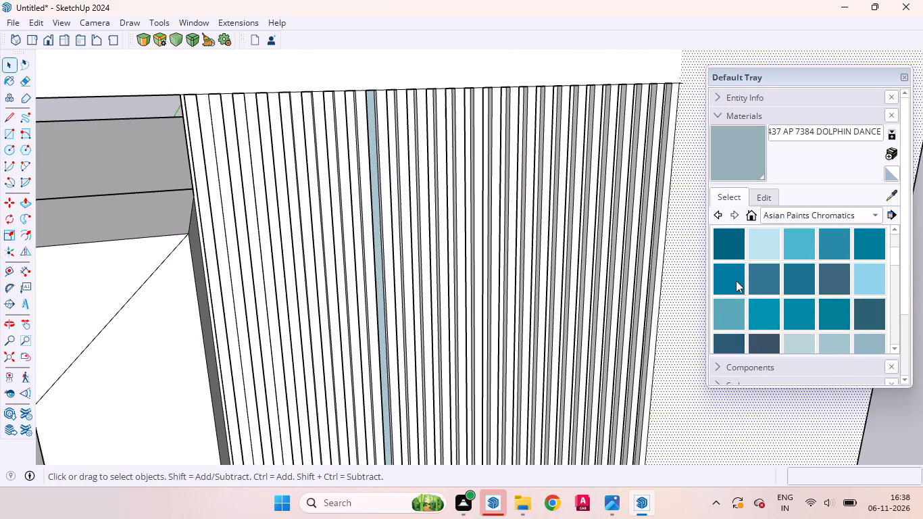
left_click(793, 313)
left_click(726, 315)
scroll(377, 174, "up", 5)
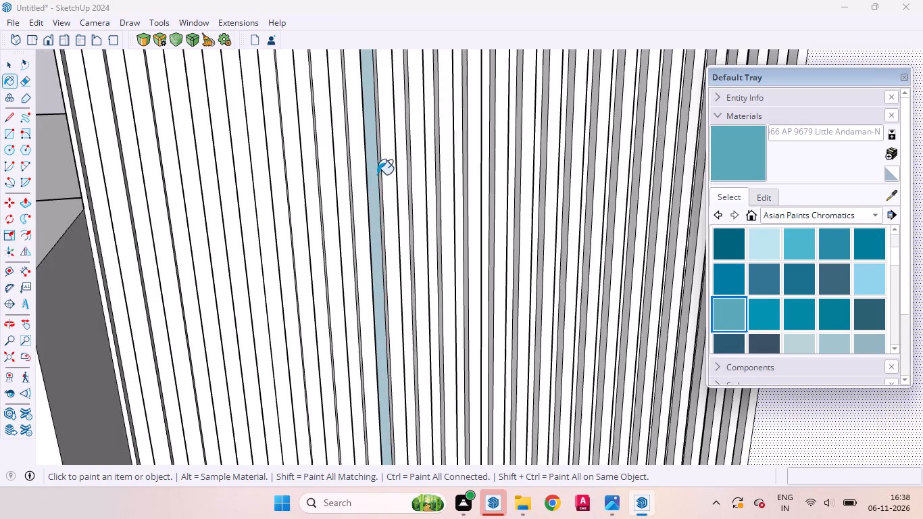
scroll(377, 174, "up", 9)
left_click(375, 172)
left_click(405, 169)
scroll(396, 169, "up", 6)
scroll(393, 168, "down", 4)
scroll(393, 168, "up", 4)
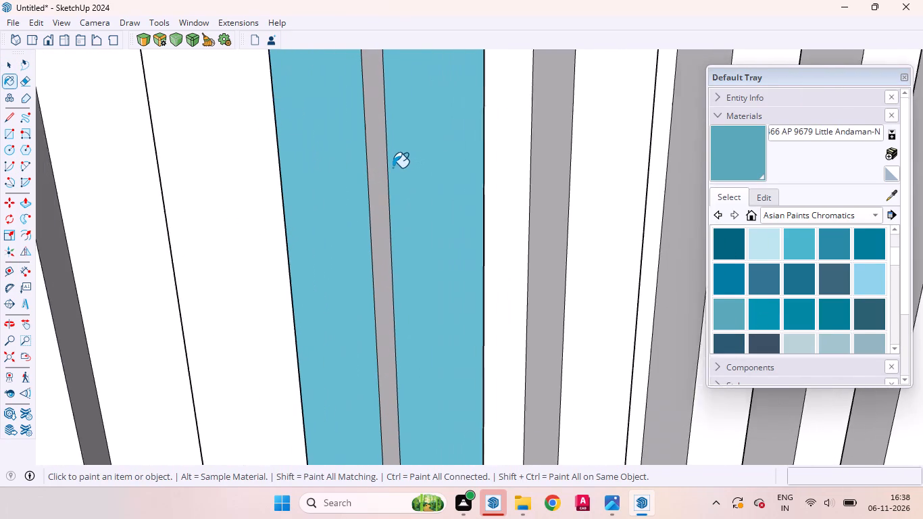
left_click(382, 162)
middle_click_drag(473, 178, 229, 215)
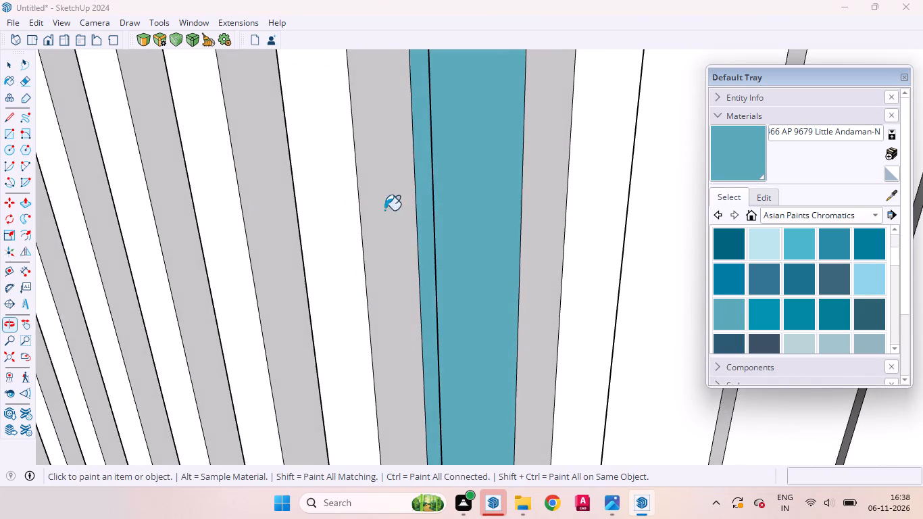
left_click(530, 230)
left_click(618, 209)
Choose 0502 AP 7454 DEEP TEAL and paint the slat faces and side faces beside the light-blue slats.
scroll(555, 221, "down", 12)
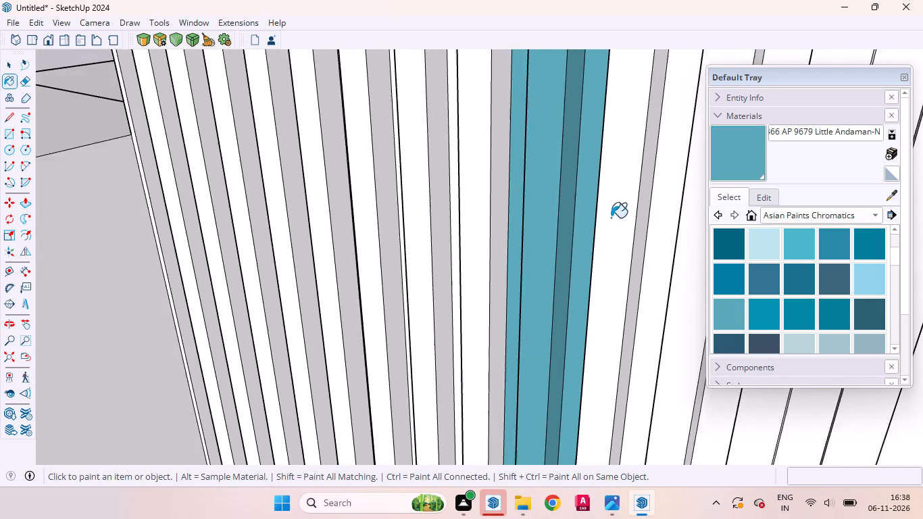
scroll(611, 218, "down", 20)
scroll(611, 218, "down", 6)
middle_click_drag(536, 260, 656, 238)
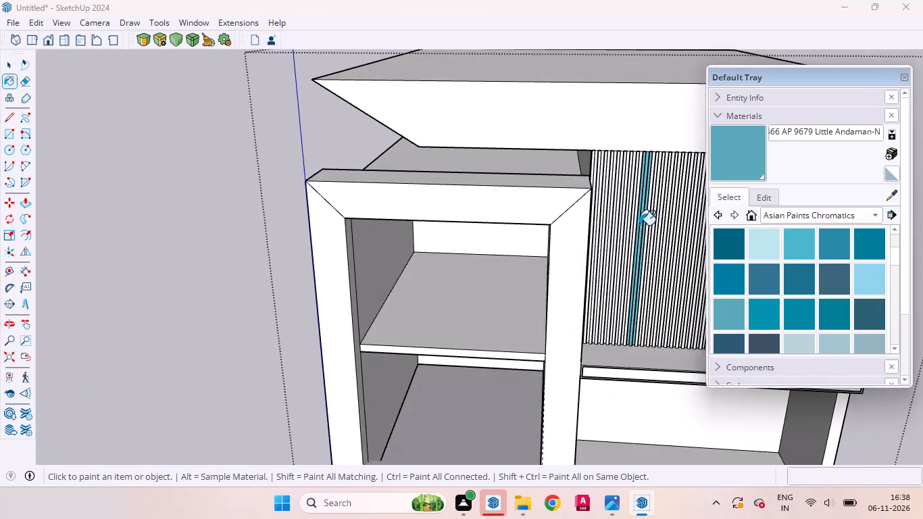
scroll(639, 225, "up", 1)
scroll(639, 225, "down", 1)
scroll(639, 225, "up", 8)
scroll(839, 311, "down", 4)
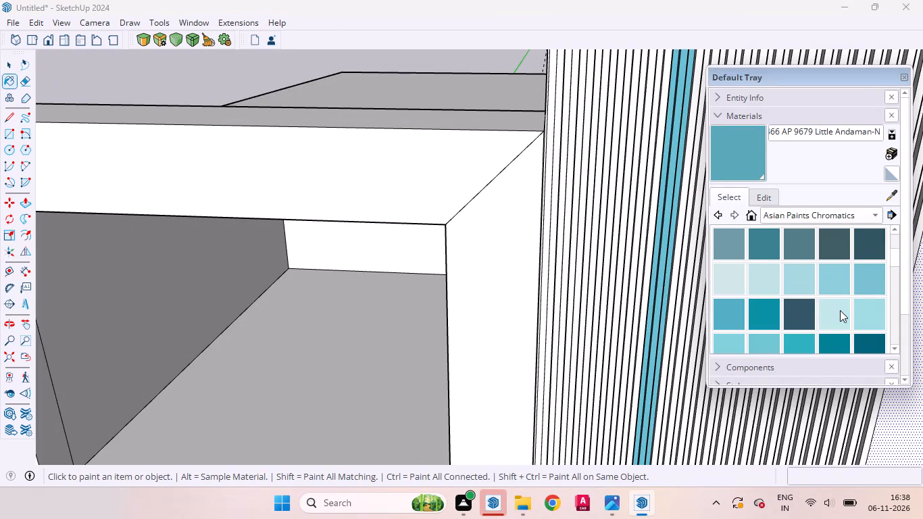
scroll(809, 309, "up", 1)
scroll(802, 305, "down", 3)
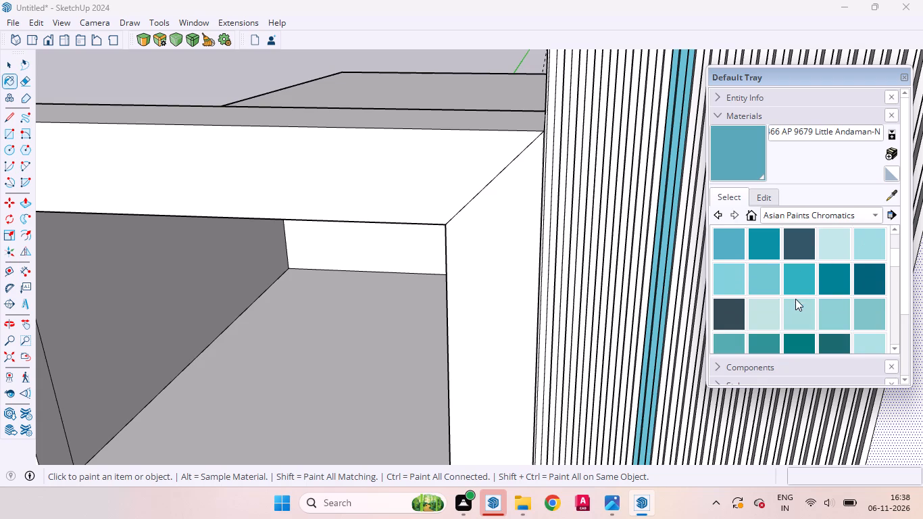
scroll(790, 304, "down", 1)
left_click(763, 306)
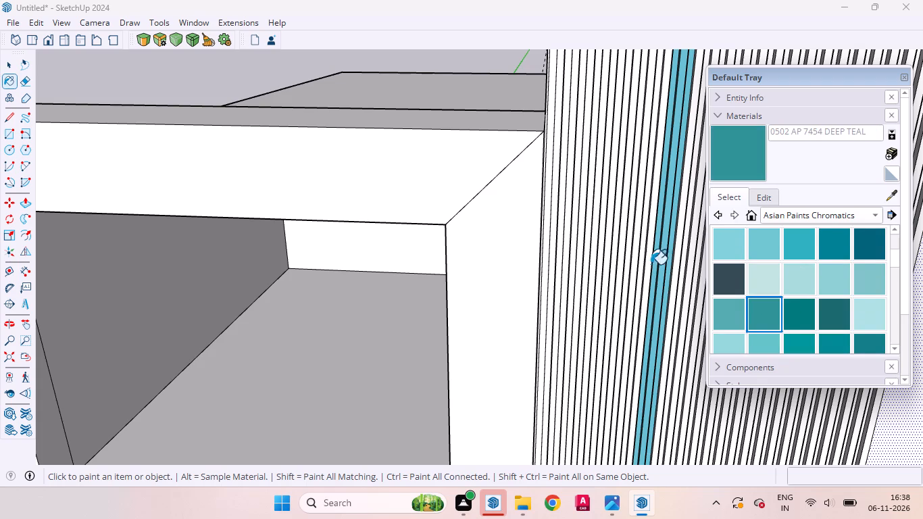
scroll(647, 257, "up", 12)
left_click(649, 253)
left_click(637, 244)
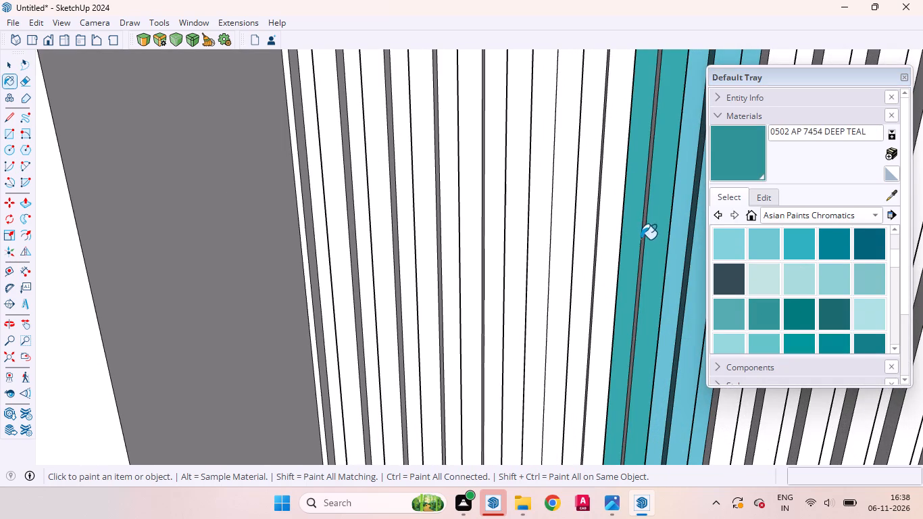
left_click(681, 249)
middle_click_drag(667, 255, 457, 232)
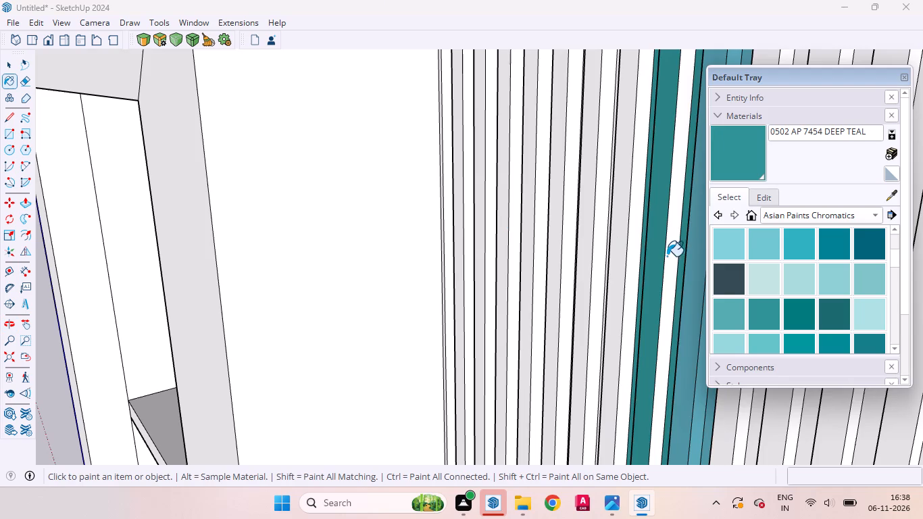
left_click(672, 253)
left_click(634, 240)
Continue painting the neighbouring slats and grooves towards the projecting window frame with 0502 AP 7454 DEEP TEAL.
scroll(582, 237, "down", 8)
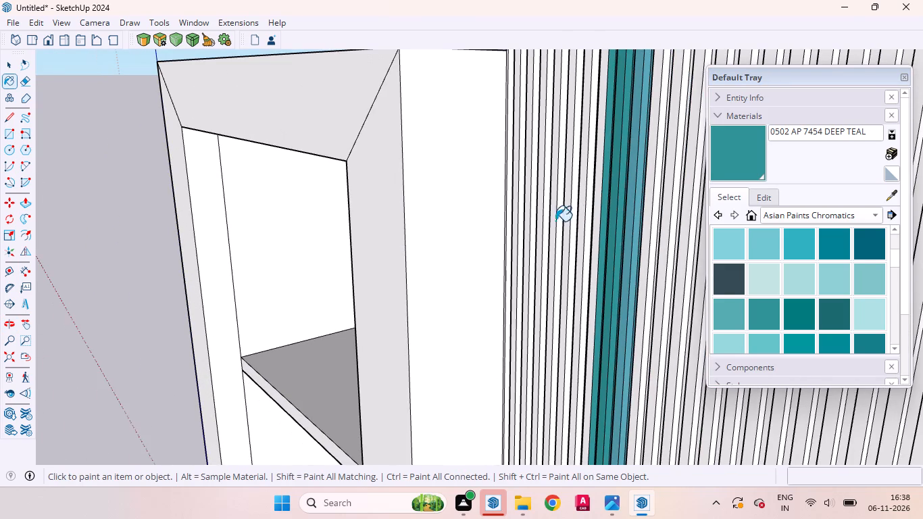
left_click_drag(532, 200, 633, 260)
scroll(599, 245, "up", 8)
left_click_drag(597, 245, 557, 221)
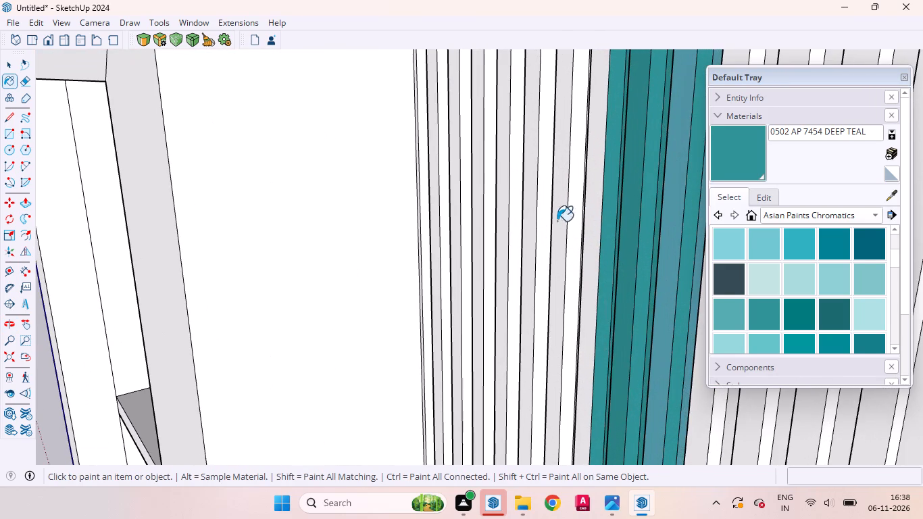
left_click_drag(557, 221, 550, 216)
left_click_drag(497, 190, 627, 273)
left_click(568, 225)
left_click(574, 226)
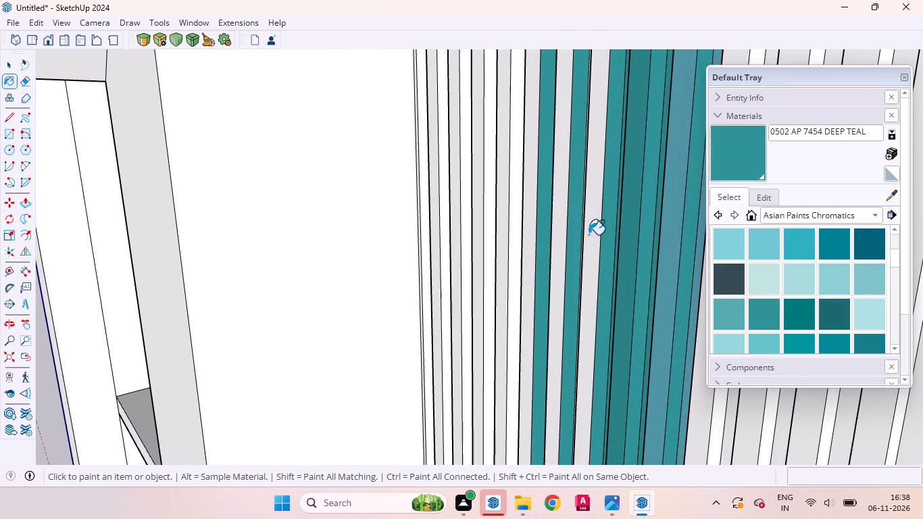
left_click(590, 234)
left_click(563, 228)
left_click(527, 229)
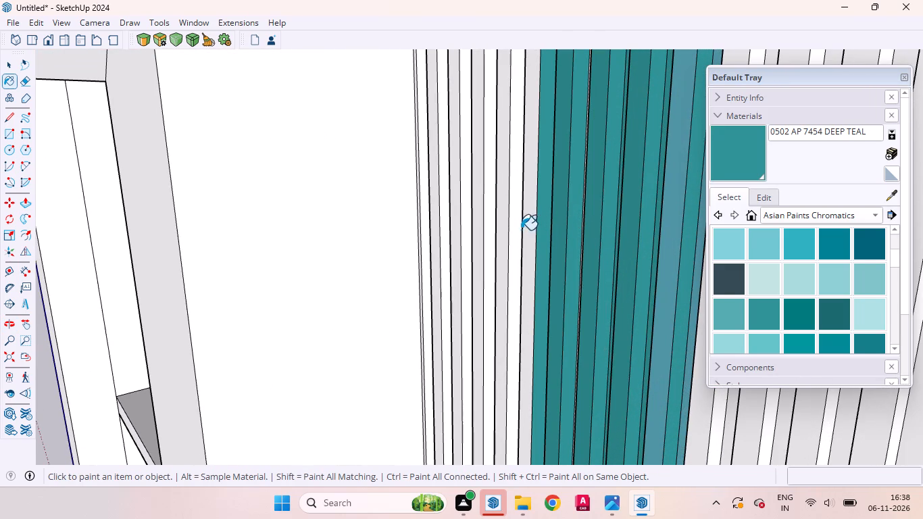
left_click(509, 230)
left_click(511, 228)
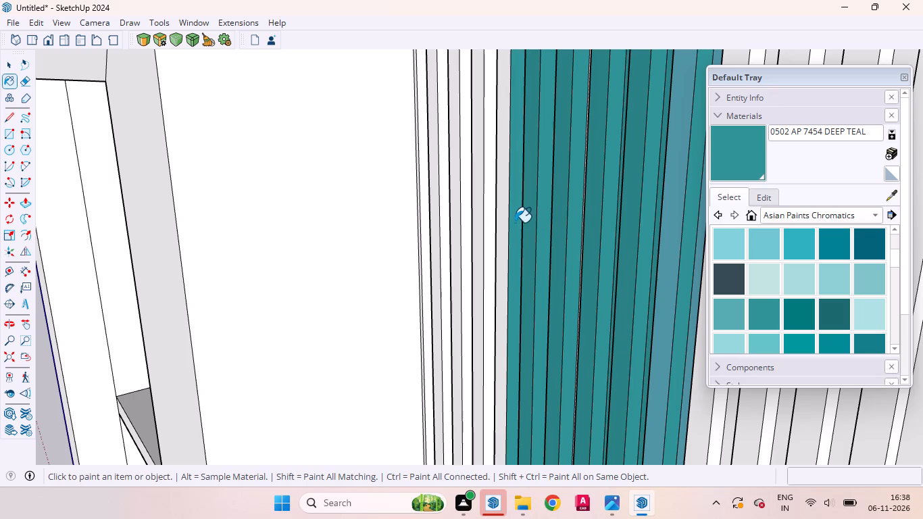
Paint the remaining bare groove and side faces within the teal block of slats with 0502 AP 7454 DEEP TEAL.
scroll(530, 224, "up", 8)
middle_click_drag(451, 243, 537, 274)
scroll(502, 245, "down", 2)
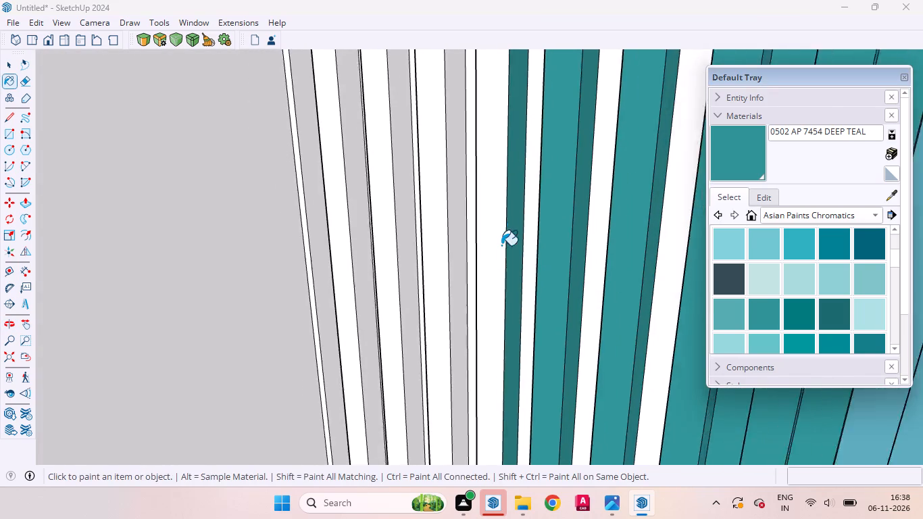
scroll(501, 245, "down", 6)
scroll(604, 248, "up", 12)
left_click(591, 218)
middle_click_drag(520, 254, 632, 270)
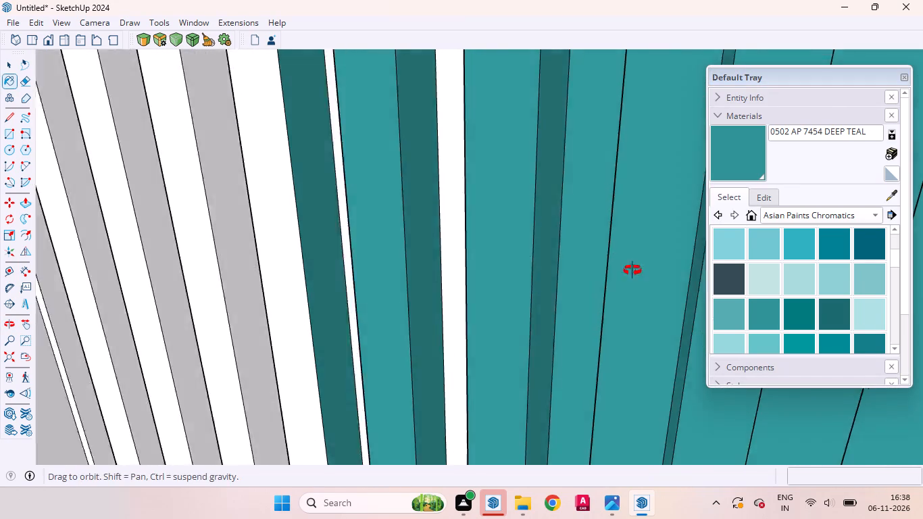
middle_click_drag(632, 270, 754, 270)
left_click(411, 189)
scroll(443, 199, "up", 4)
left_click(445, 199)
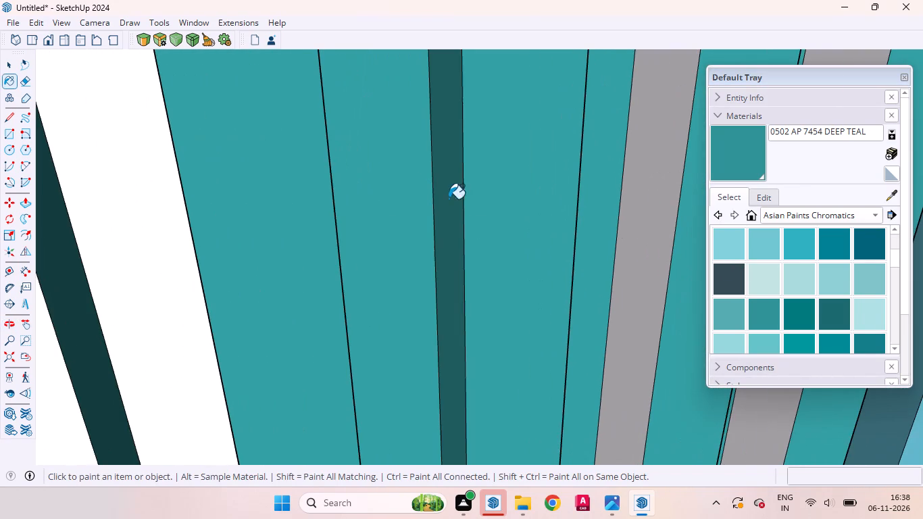
left_click(650, 242)
scroll(550, 260, "down", 5)
scroll(480, 238, "up", 1)
scroll(480, 238, "down", 8)
scroll(598, 254, "up", 2)
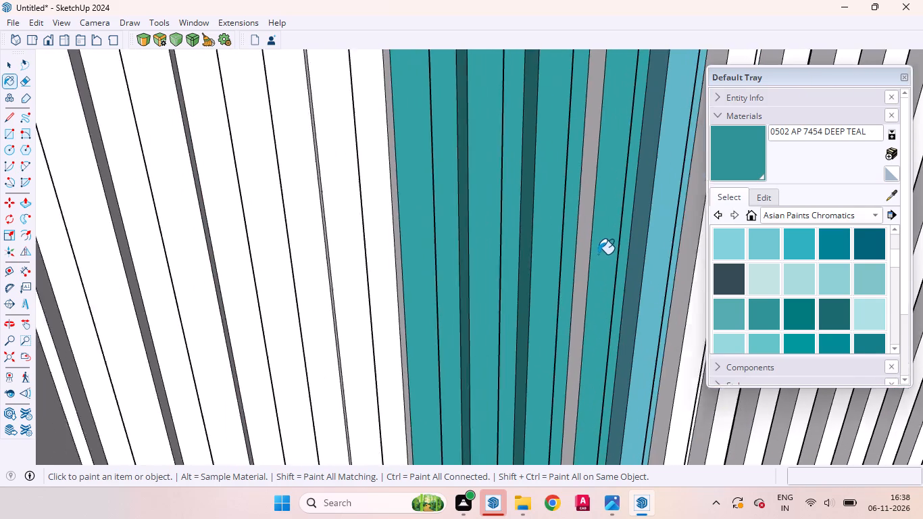
scroll(598, 254, "up", 2)
left_click(579, 241)
Repaint the light-blue slat faces bordering the teal block with 0502 AP 7454 DEEP TEAL.
scroll(535, 270, "down", 9)
scroll(590, 257, "up", 8)
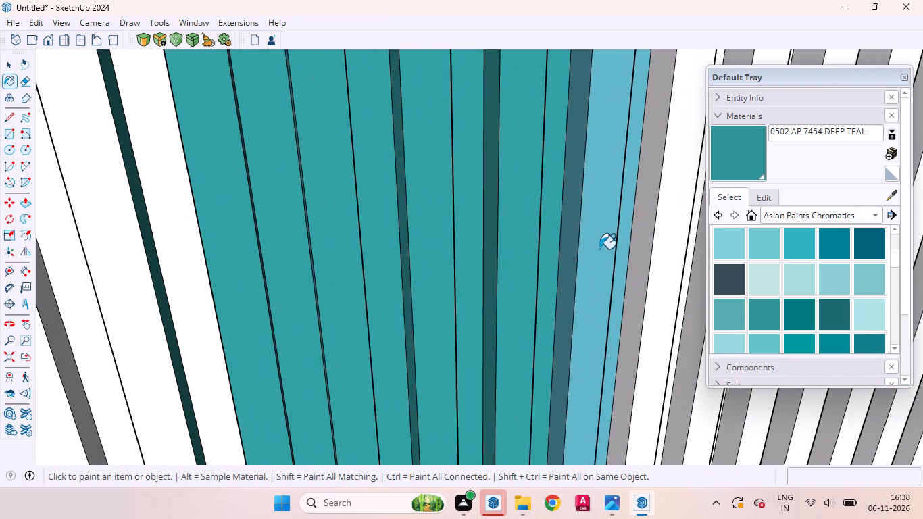
left_click(599, 247)
middle_click_drag(581, 247, 612, 326)
scroll(640, 269, "up", 4)
middle_click_drag(627, 262, 522, 268)
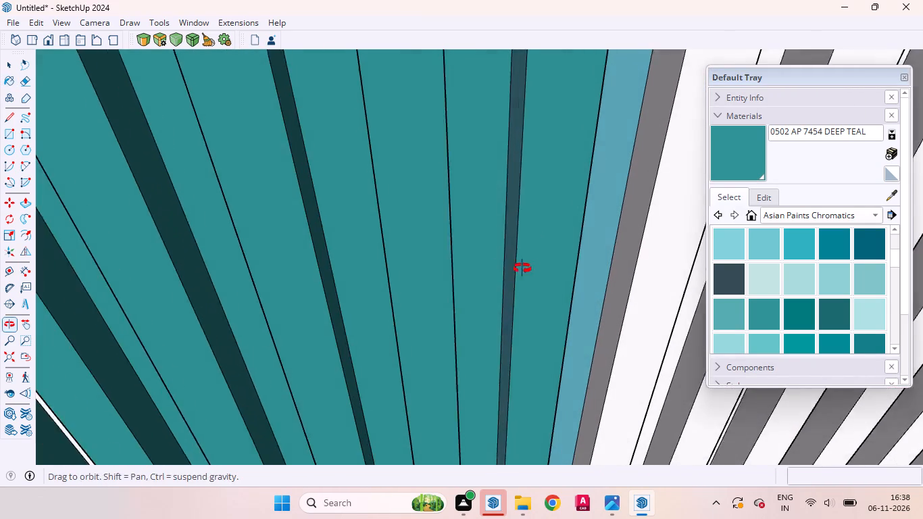
middle_click_drag(522, 268, 500, 268)
left_click(601, 262)
middle_click_drag(566, 272, 423, 266)
left_click(662, 306)
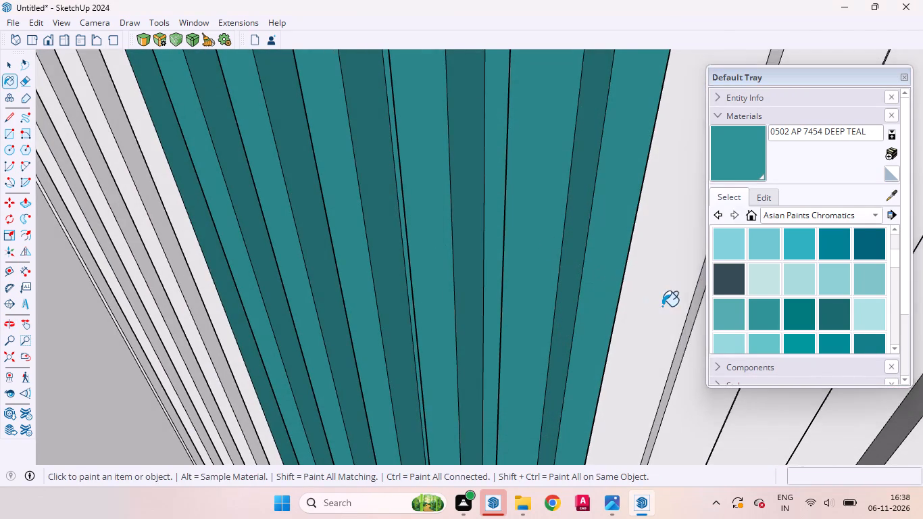
Paint the slat front faces from the fluted panel's outer end towards its middle with 0502 AP 7454 DEEP TEAL.
scroll(581, 278, "down", 20)
scroll(581, 278, "down", 2)
scroll(476, 264, "up", 1)
scroll(478, 254, "down", 5)
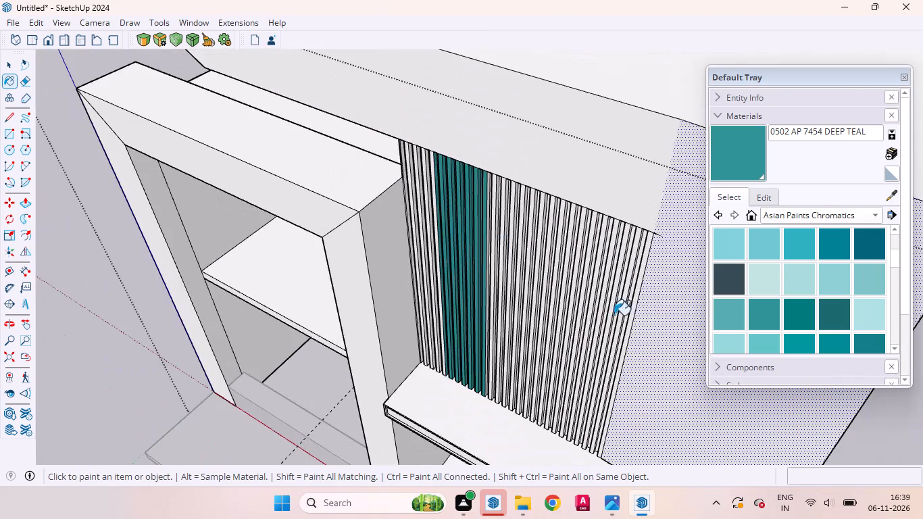
scroll(632, 341, "up", 4)
scroll(632, 341, "down", 1)
scroll(632, 341, "up", 1)
scroll(622, 339, "down", 1)
scroll(622, 339, "up", 8)
scroll(621, 326, "down", 1)
scroll(621, 326, "up", 3)
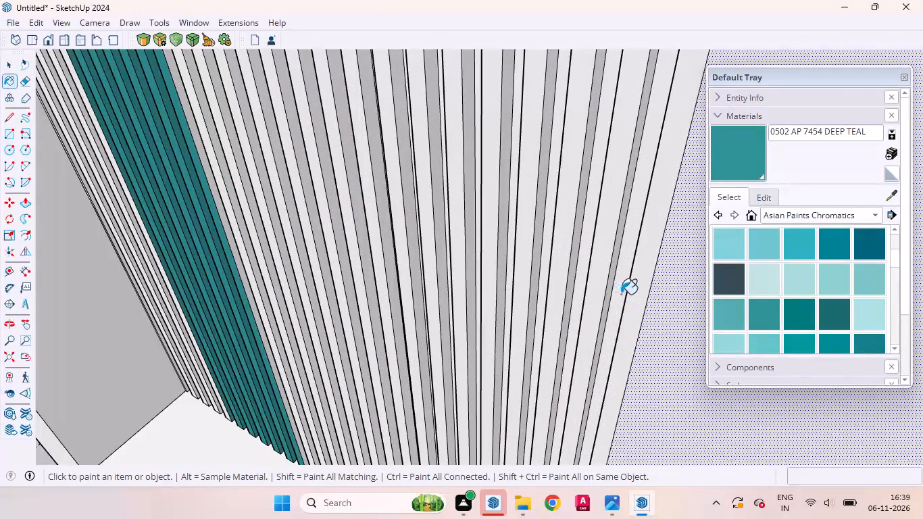
left_click(621, 294)
left_click(603, 287)
left_click(587, 278)
left_click(577, 273)
left_click(566, 266)
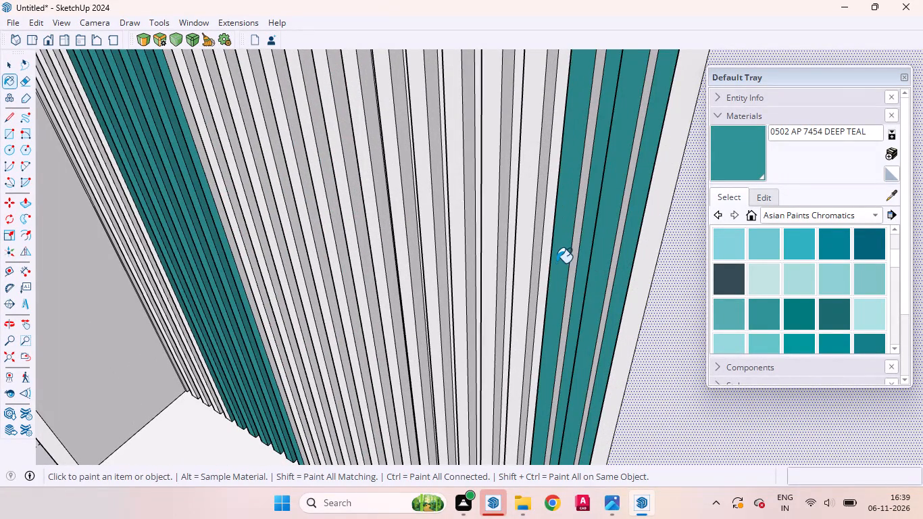
left_click(556, 263)
left_click(532, 263)
left_click(522, 261)
left_click(488, 261)
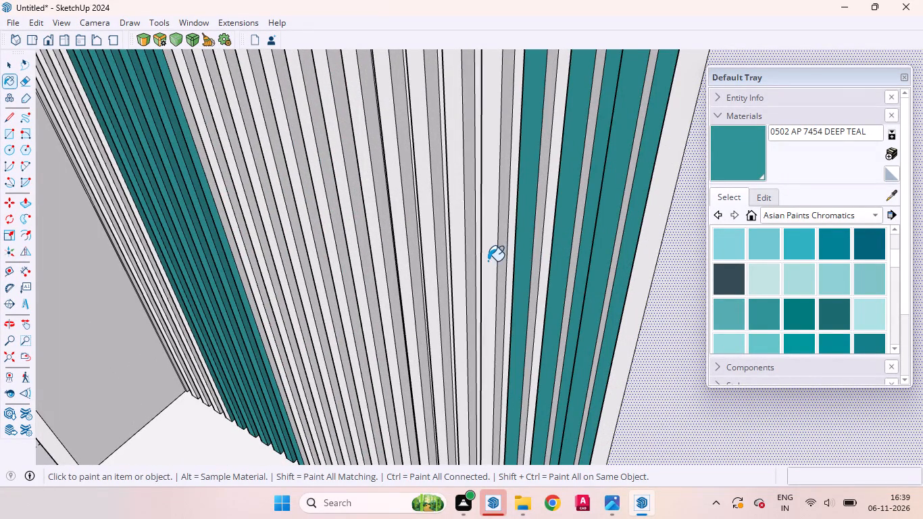
left_click(459, 262)
left_click(424, 259)
left_click(407, 258)
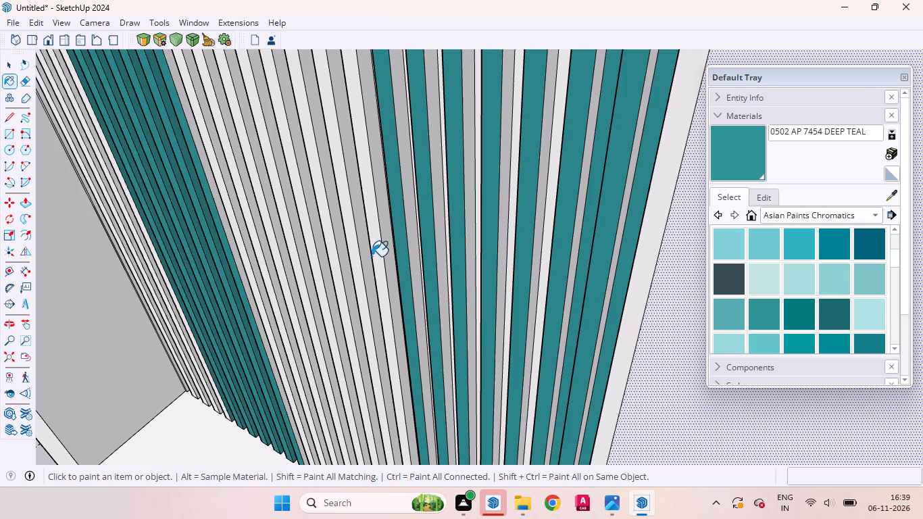
Paint the mid-panel slats' front and side faces towards the first teal block with 0502 AP 7454 DEEP TEAL.
left_click(372, 256)
left_click(390, 259)
left_click(377, 259)
left_click(370, 259)
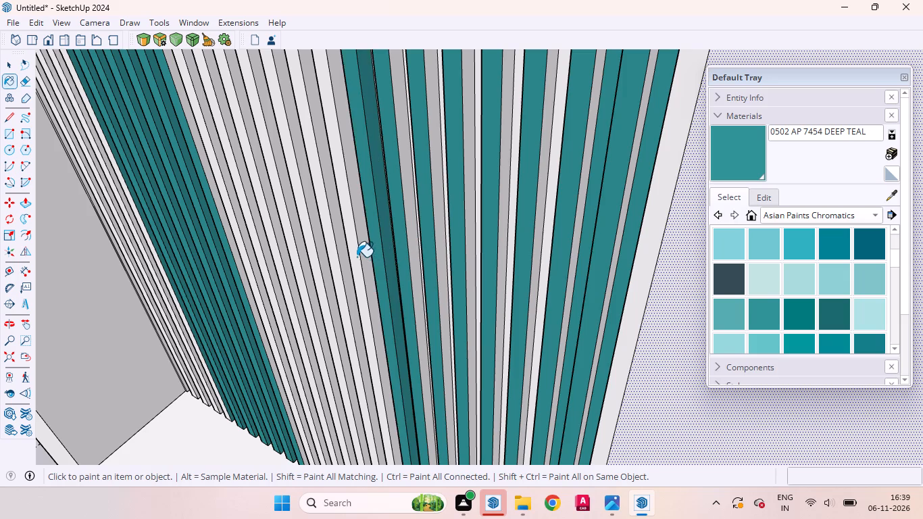
left_click(357, 257)
left_click(338, 255)
left_click(342, 257)
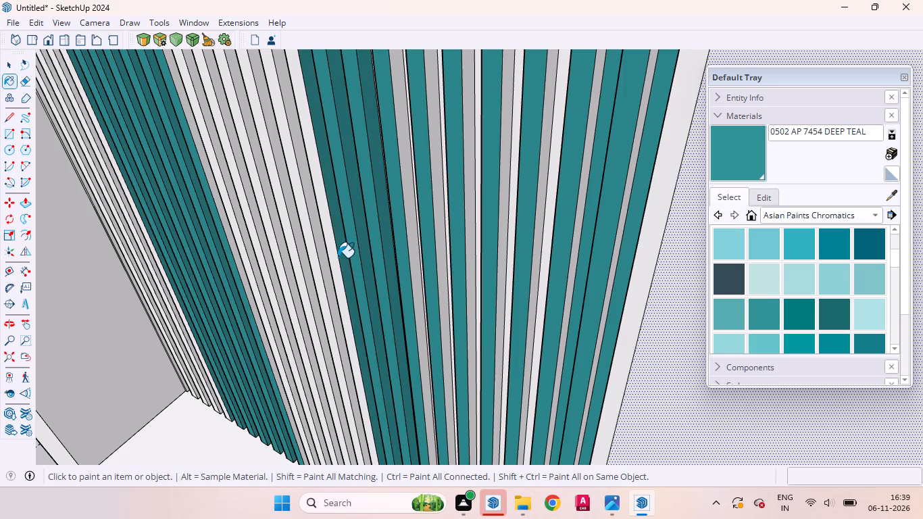
left_click(334, 257)
left_click(320, 253)
left_click(311, 253)
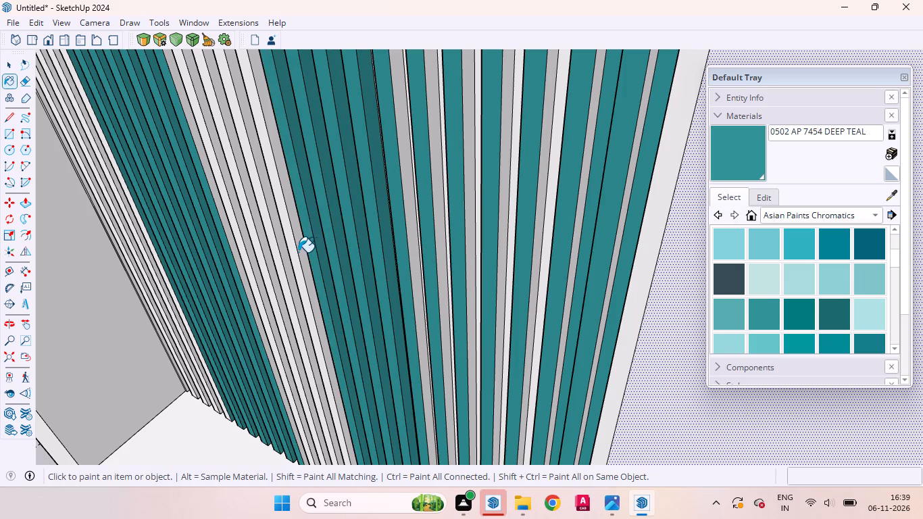
left_click(297, 251)
left_click(299, 250)
Paint the bare slat and side faces between the first teal block and the mid-panel teal slats with 0502 AP 7454 DEEP TEAL.
scroll(623, 335, "down", 7)
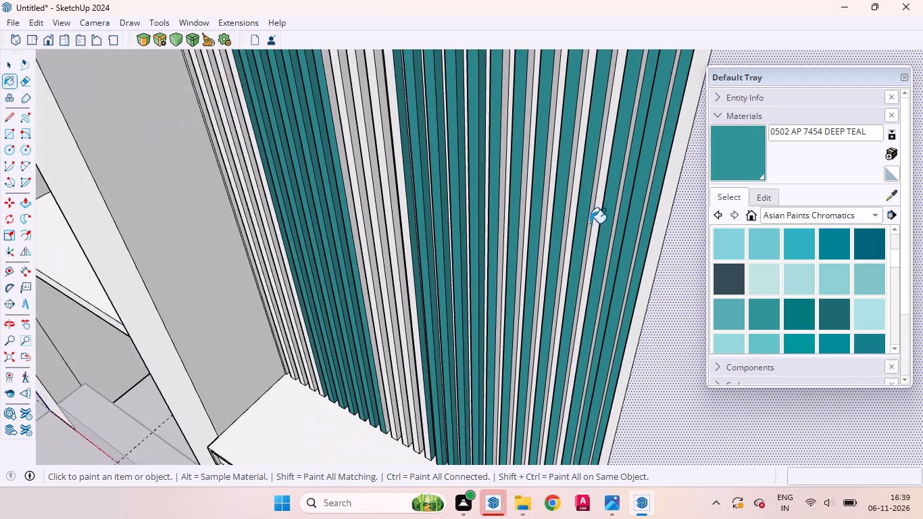
scroll(455, 207, "up", 19)
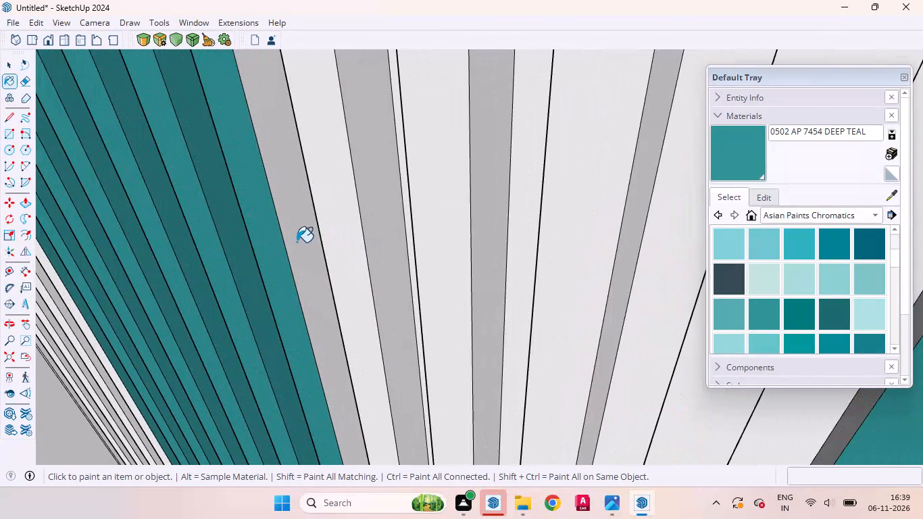
left_click(297, 242)
left_click(328, 239)
left_click(376, 237)
left_click(442, 243)
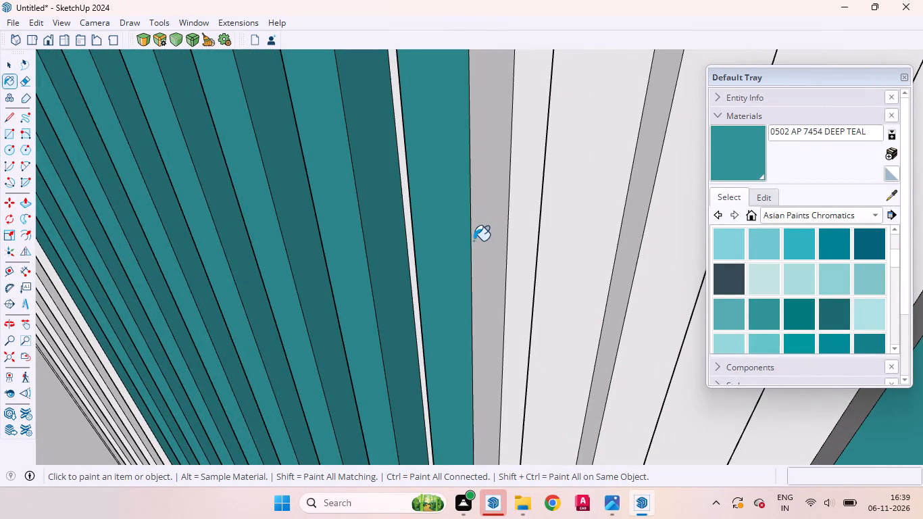
left_click(476, 241)
left_click(543, 258)
scroll(464, 212, "down", 5)
left_click(560, 232)
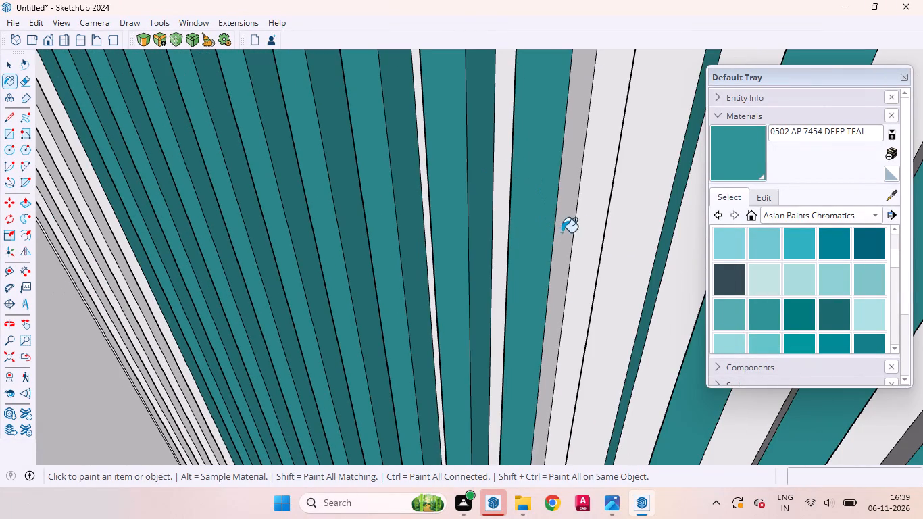
left_click(615, 247)
Fill the unpainted side faces and grooves between the teal slats from mid-panel towards the outer end with 0502 AP 7454 DEEP TEAL.
scroll(449, 170, "down", 5)
scroll(545, 222, "down", 9)
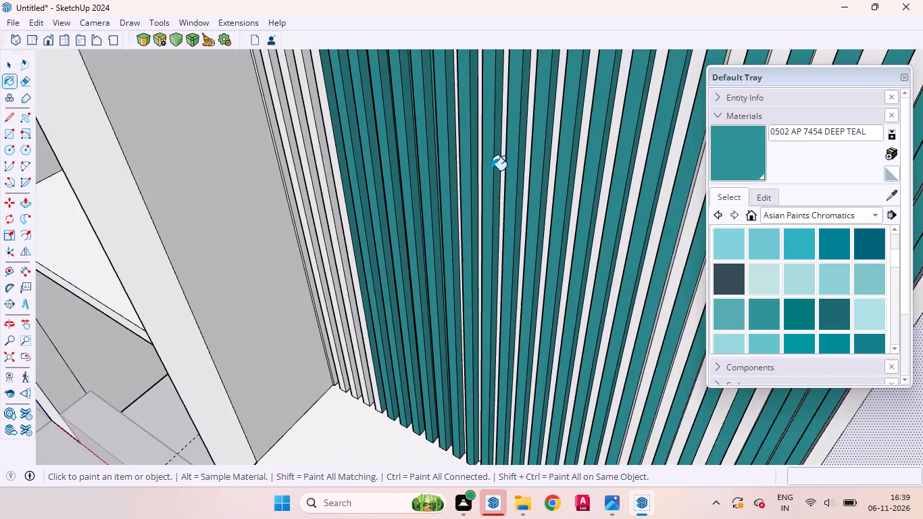
scroll(491, 170, "down", 11)
scroll(602, 253, "up", 20)
scroll(602, 253, "up", 4)
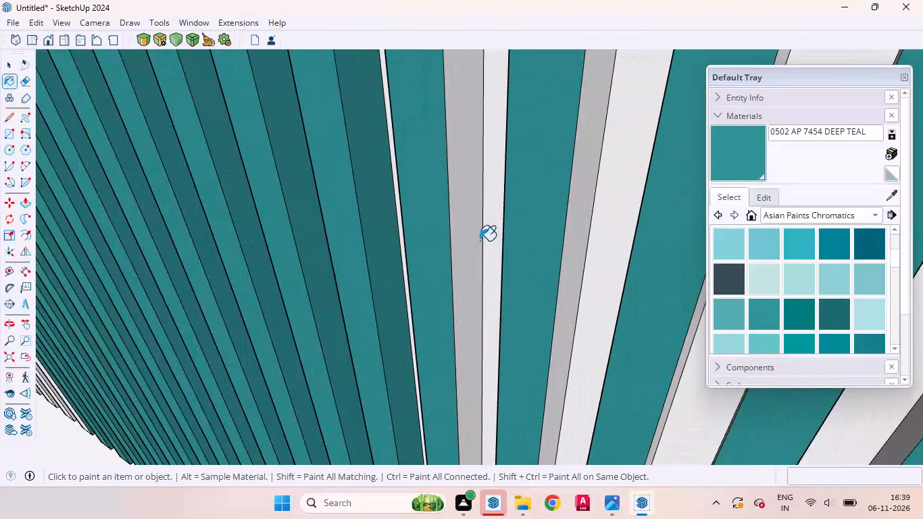
left_click(461, 237)
left_click(568, 270)
scroll(451, 204, "down", 5)
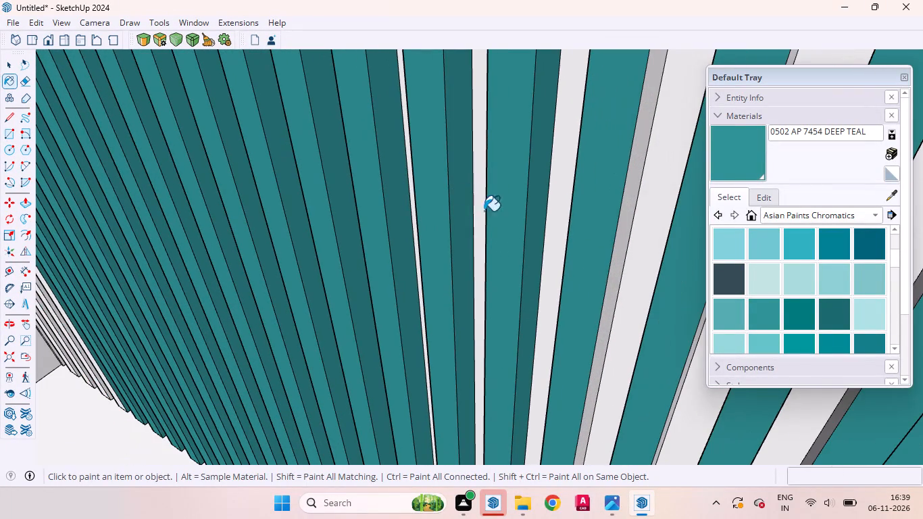
left_click(616, 287)
scroll(477, 234, "down", 5)
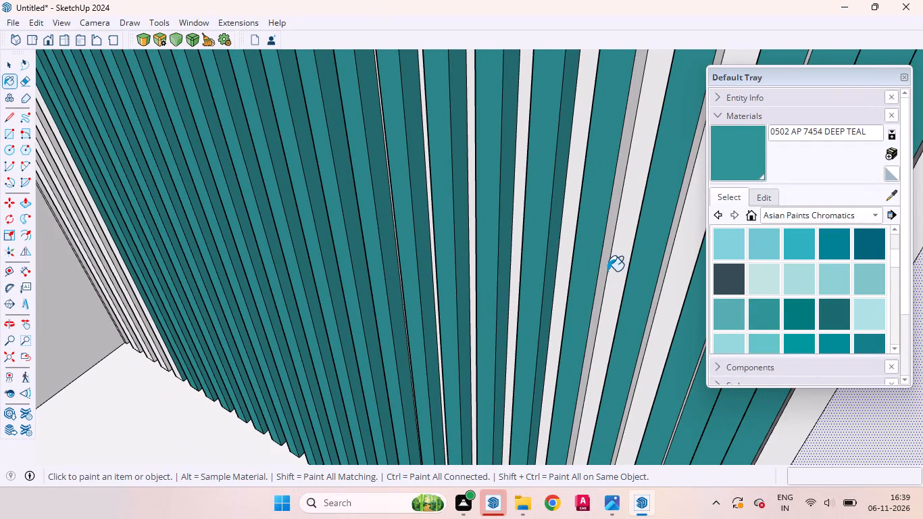
left_click(602, 265)
left_click(617, 263)
left_click(566, 252)
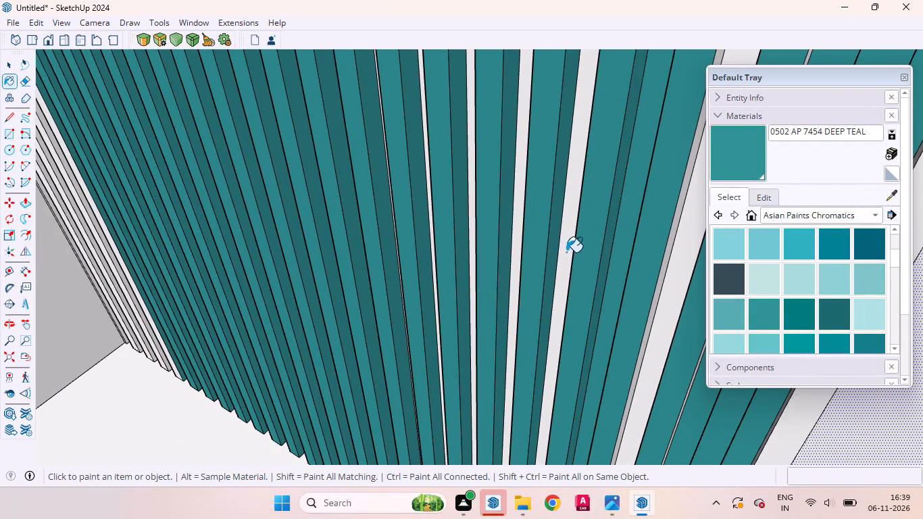
left_click(516, 249)
View the flutes from the opposite side and paint the bare white groove faces and nearby side faces with 0502 AP 7454 DEEP TEAL.
middle_click_drag(478, 255, 643, 232)
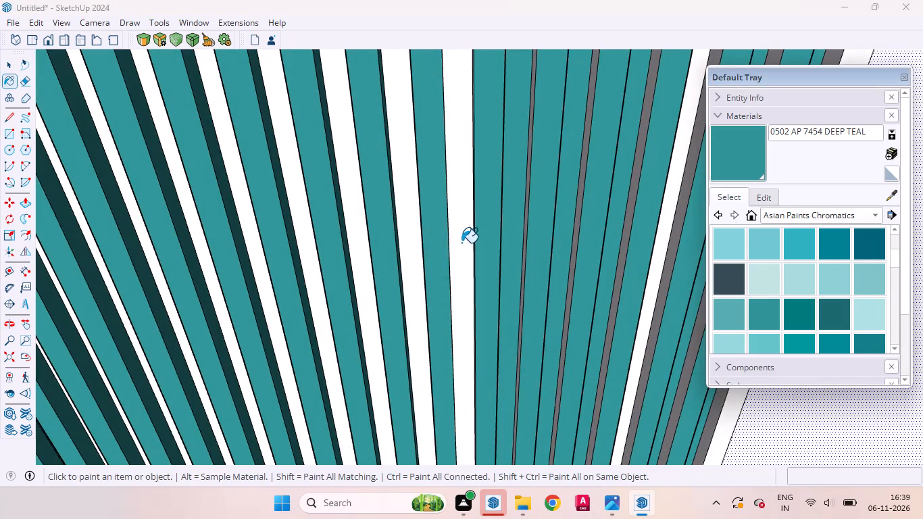
left_click(461, 243)
left_click(408, 237)
left_click(358, 241)
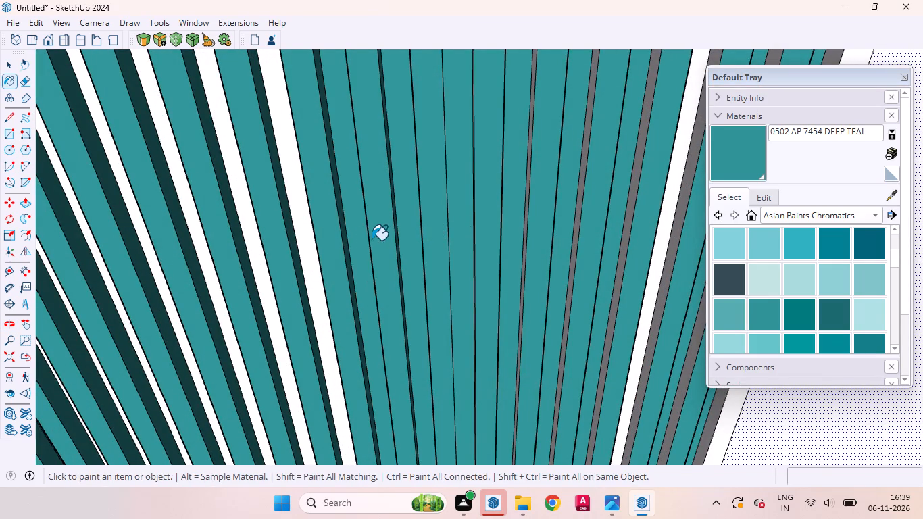
scroll(362, 239, "down", 4)
scroll(599, 271, "up", 9)
left_click(539, 251)
scroll(561, 259, "up", 6)
middle_click_drag(559, 257, 680, 272)
left_click(578, 250)
Paint the panel's outermost edge faces and the leftover grey side faces near that end with 0502 AP 7454 DEEP TEAL.
scroll(478, 230, "down", 8)
scroll(472, 224, "up", 1)
scroll(477, 224, "down", 2)
scroll(596, 264, "up", 8)
left_click(589, 247)
scroll(462, 236, "down", 9)
scroll(555, 249, "up", 2)
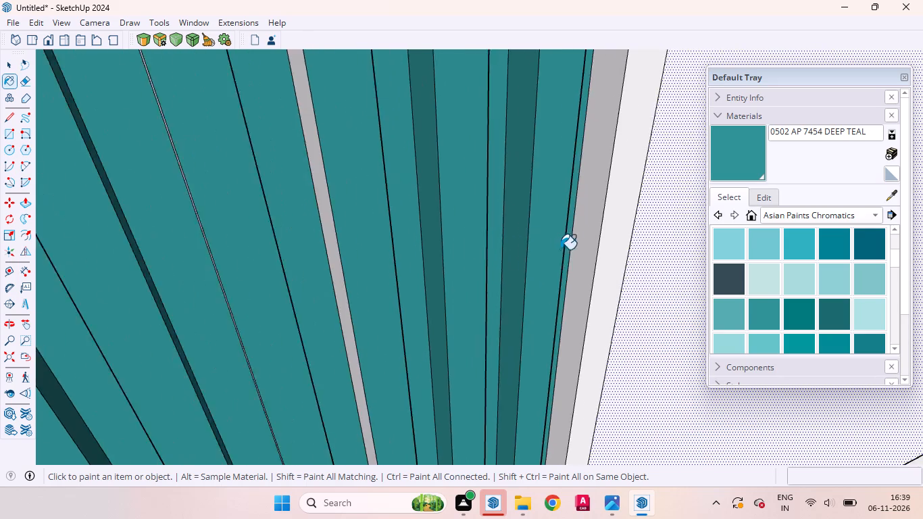
scroll(560, 249, "up", 6)
left_click(595, 247)
scroll(497, 224, "down", 8)
left_click(580, 245)
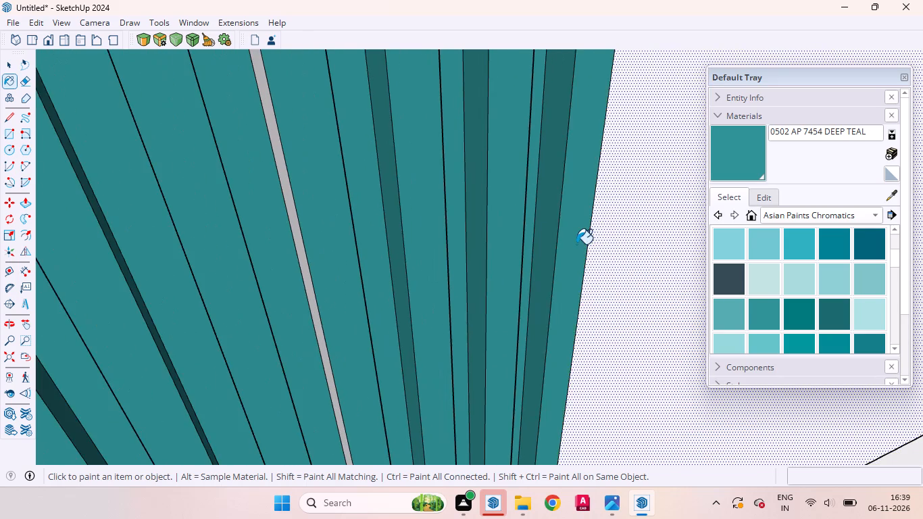
scroll(572, 248, "down", 15)
scroll(495, 247, "up", 17)
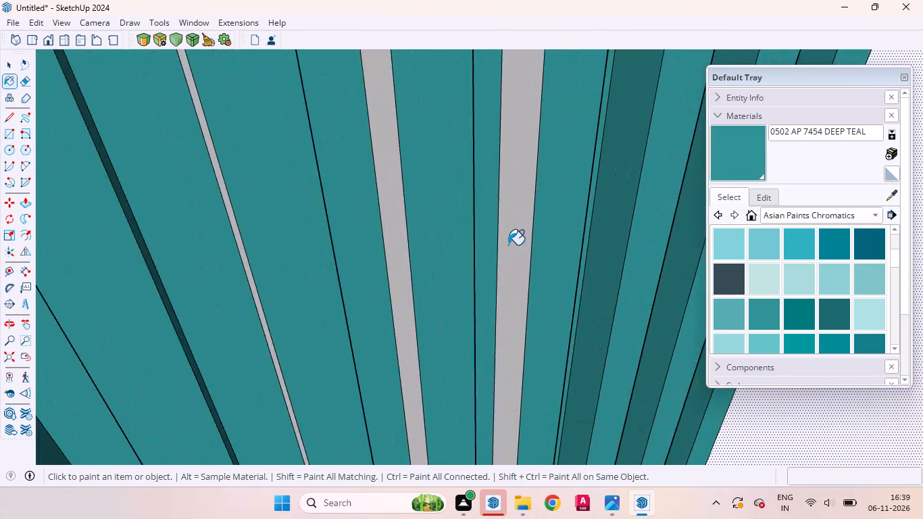
left_click(511, 245)
left_click(401, 270)
Paint the light side faces seen from the opposite angle near the panel's outer end with 0502 AP 7454 DEEP TEAL.
middle_click_drag(507, 264, 584, 253)
scroll(574, 252, "down", 2)
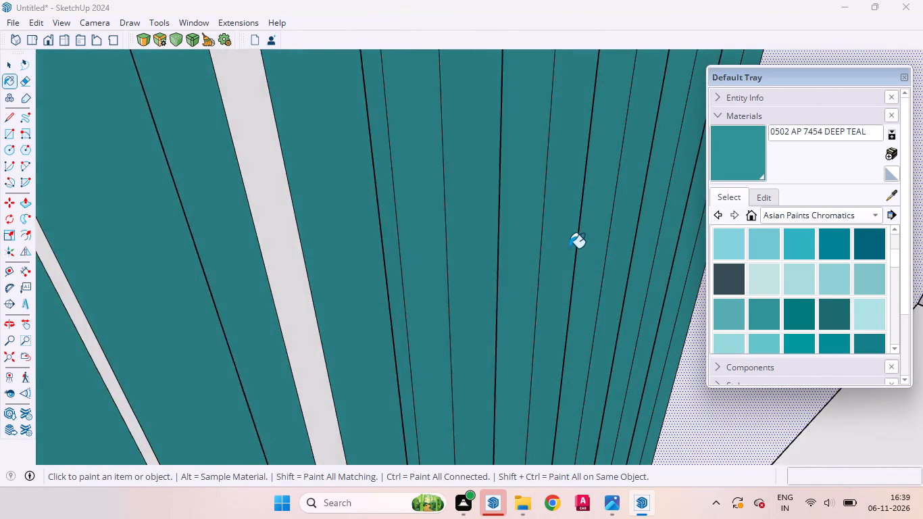
scroll(569, 248, "down", 6)
left_click(451, 250)
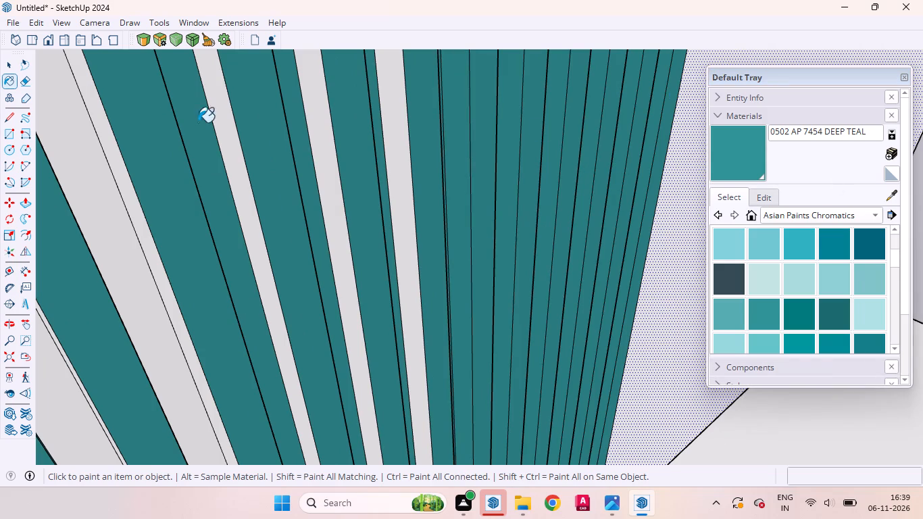
left_click(402, 204)
left_click(342, 254)
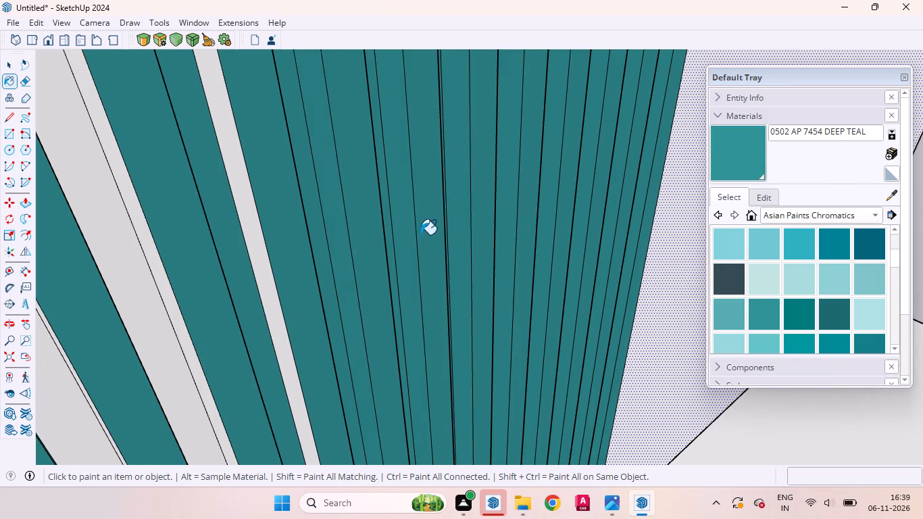
Continue painting the adjacent bare groove and side faces towards mid-panel with 0502 AP 7454 DEEP TEAL.
scroll(424, 234, "down", 9)
scroll(314, 228, "up", 4)
left_click(395, 221)
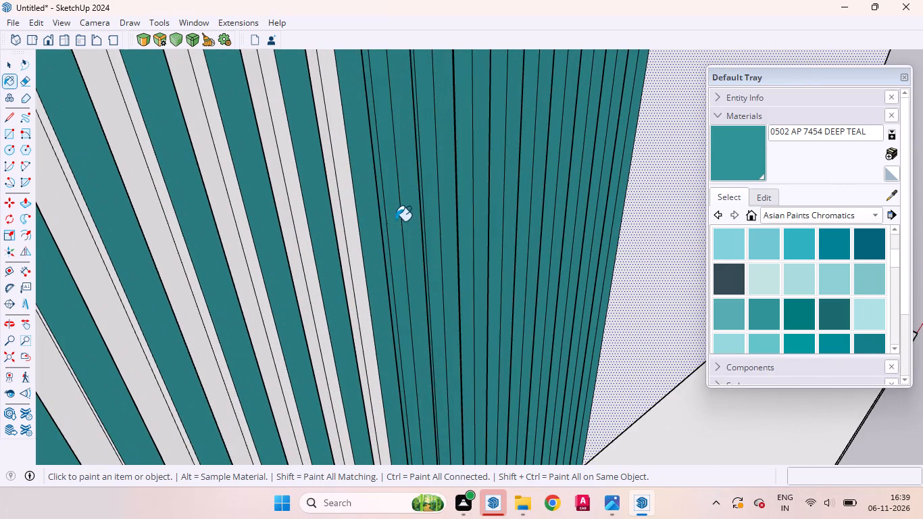
left_click(355, 233)
left_click(343, 235)
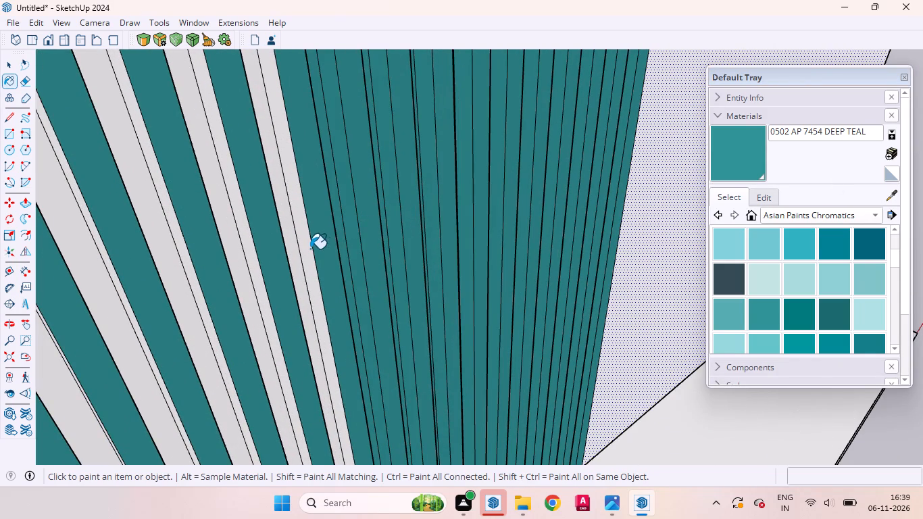
left_click(310, 249)
left_click(287, 254)
left_click(293, 250)
scroll(459, 233, "down", 10)
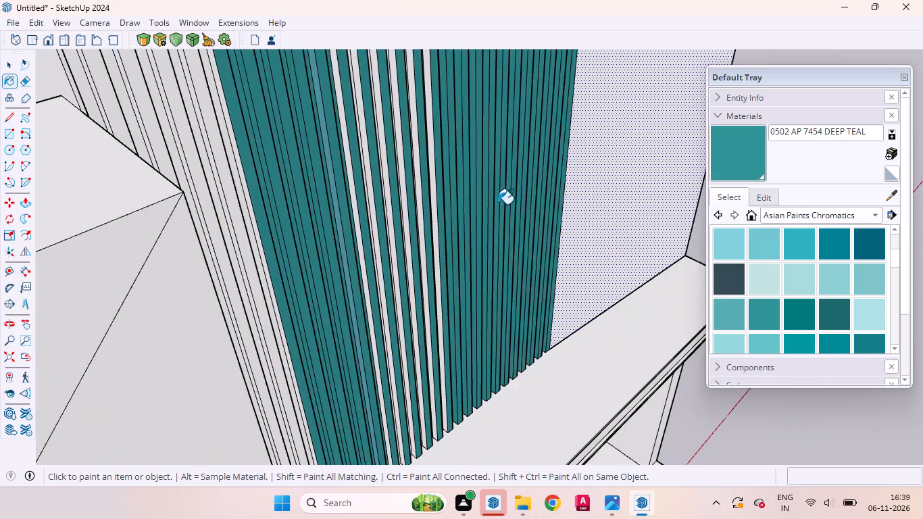
Paint the bare groove and thin side faces at mid-panel, beside the already coloured flutes, with 0502 AP 7454 DEEP TEAL.
scroll(497, 204, "down", 4)
scroll(459, 210, "up", 13)
left_click(451, 201)
scroll(443, 203, "up", 9)
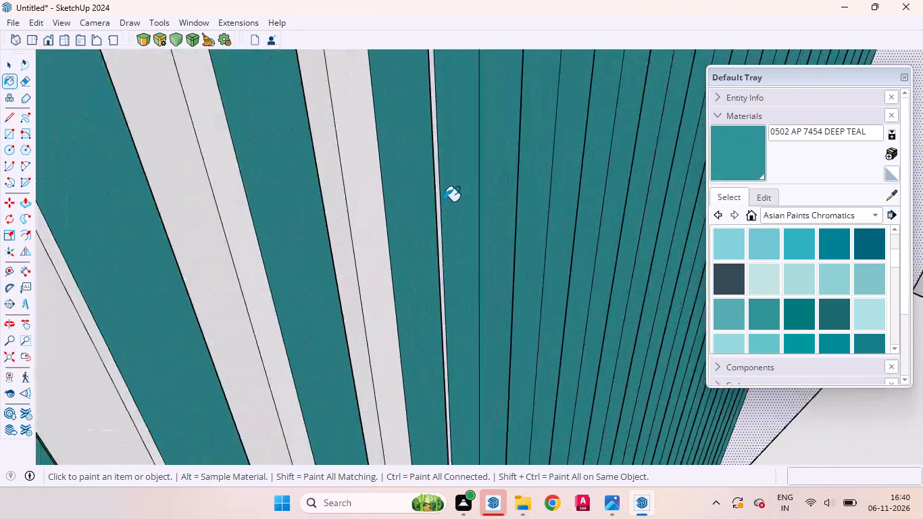
scroll(444, 201, "up", 7)
left_click(426, 201)
left_click(268, 255)
scroll(516, 205, "down", 6)
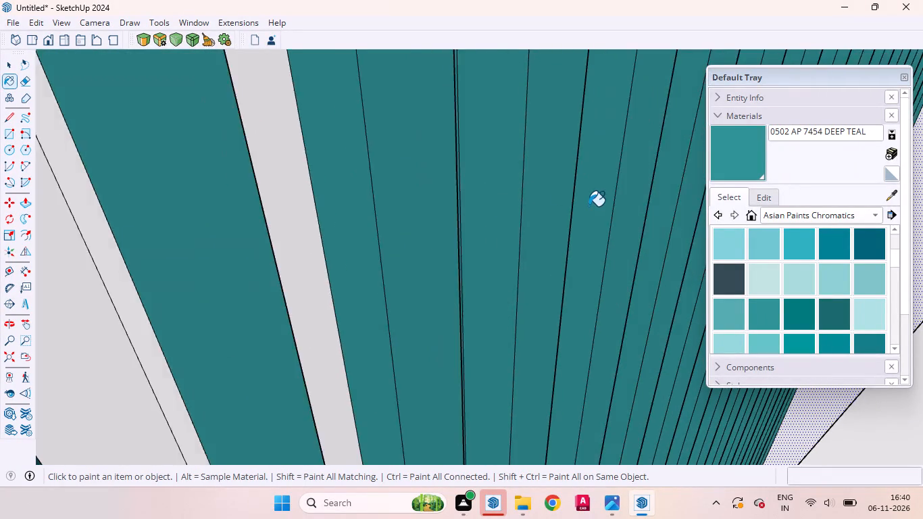
scroll(589, 206, "down", 4)
scroll(392, 242, "up", 5)
middle_click_drag(414, 262, 301, 277)
left_click(517, 218)
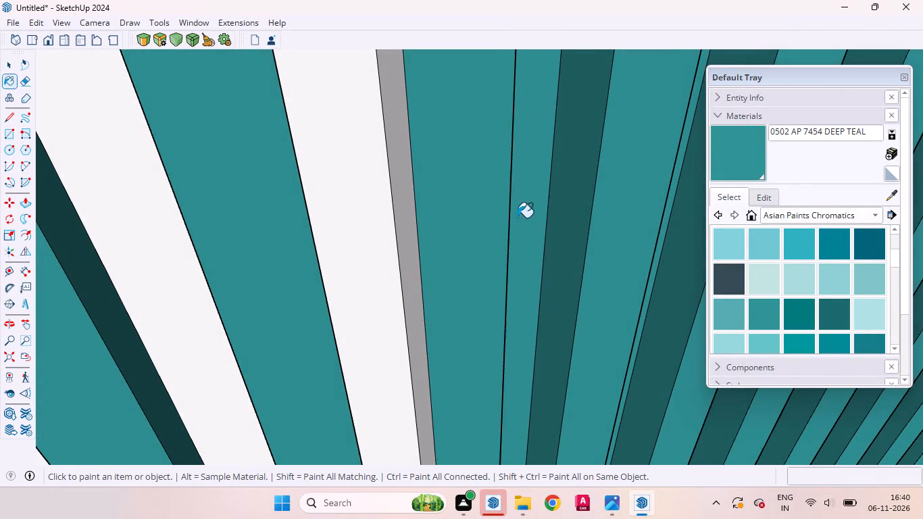
Paint the next light groove face and its adjoining side face from the angled view with 0502 AP 7454 DEEP TEAL.
middle_click_drag(542, 243, 389, 245)
middle_click_drag(376, 236, 639, 240)
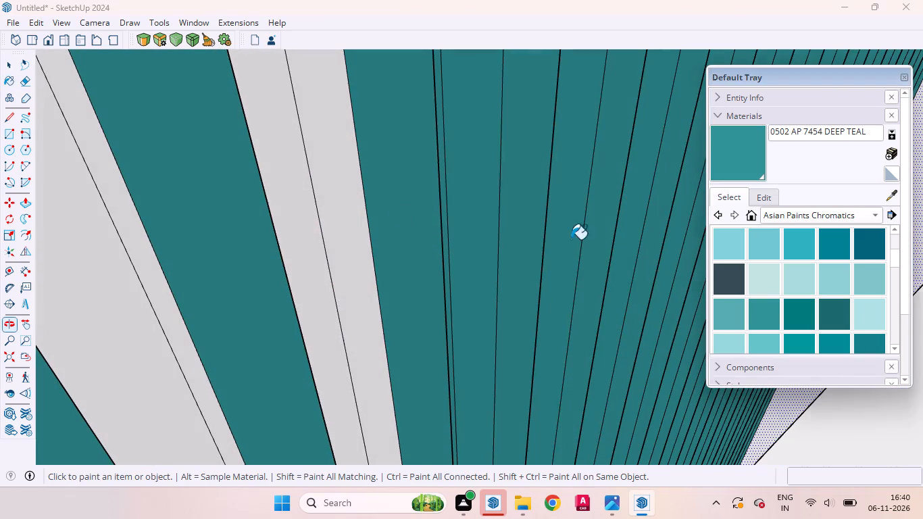
left_click(309, 226)
left_click(330, 220)
scroll(434, 228, "down", 4)
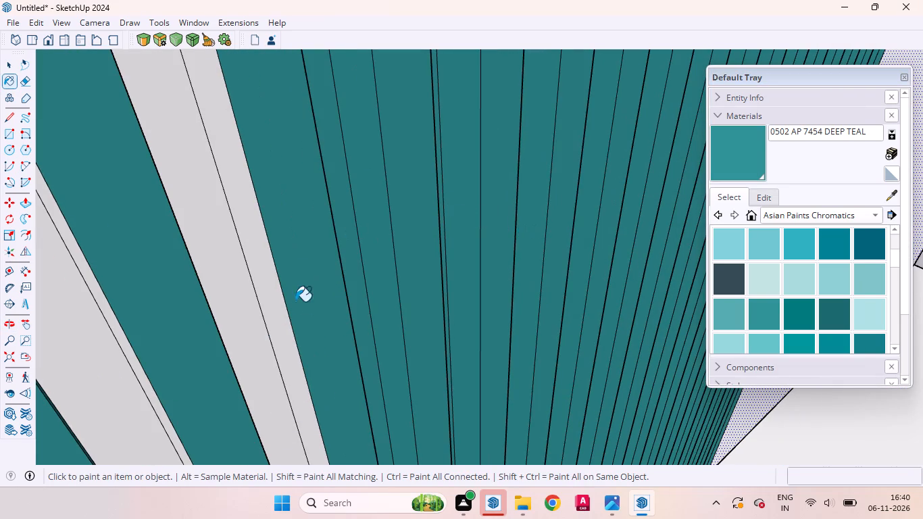
scroll(455, 342, "down", 9)
scroll(458, 280, "up", 8)
left_click(445, 275)
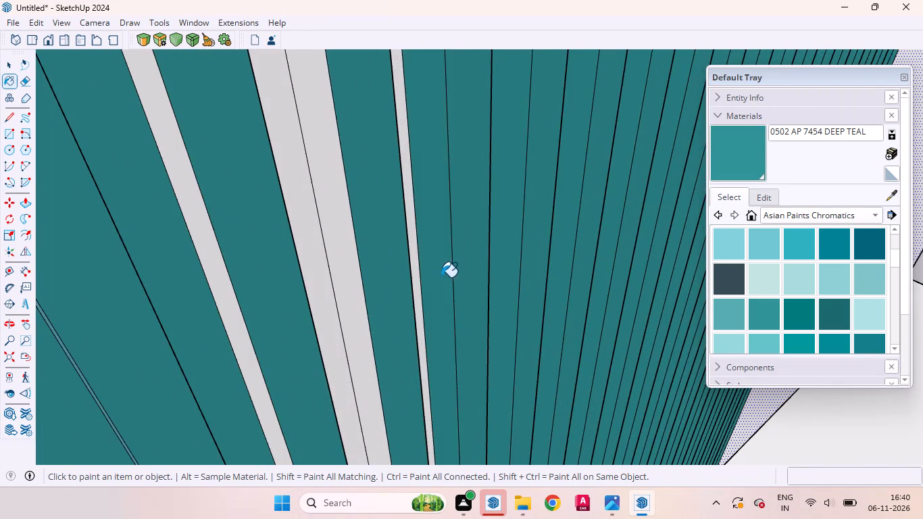
Fill the remaining white and grey groove faces between the coloured mid-panel slats with 0502 AP 7454 DEEP TEAL.
middle_click_drag(440, 278, 349, 303)
scroll(416, 250, "up", 3)
left_click(409, 247)
middle_click_drag(370, 262, 593, 245)
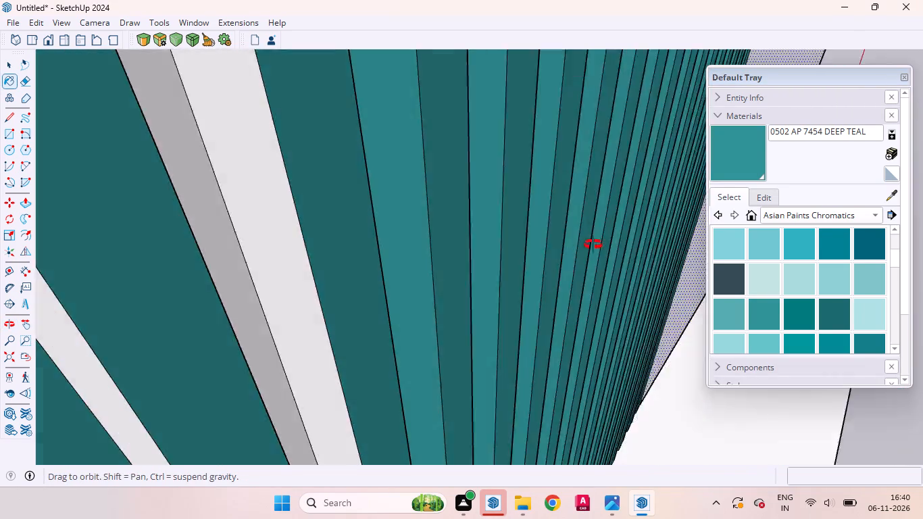
middle_click_drag(593, 245, 651, 240)
left_click(370, 266)
left_click(262, 326)
middle_click_drag(393, 307, 267, 321)
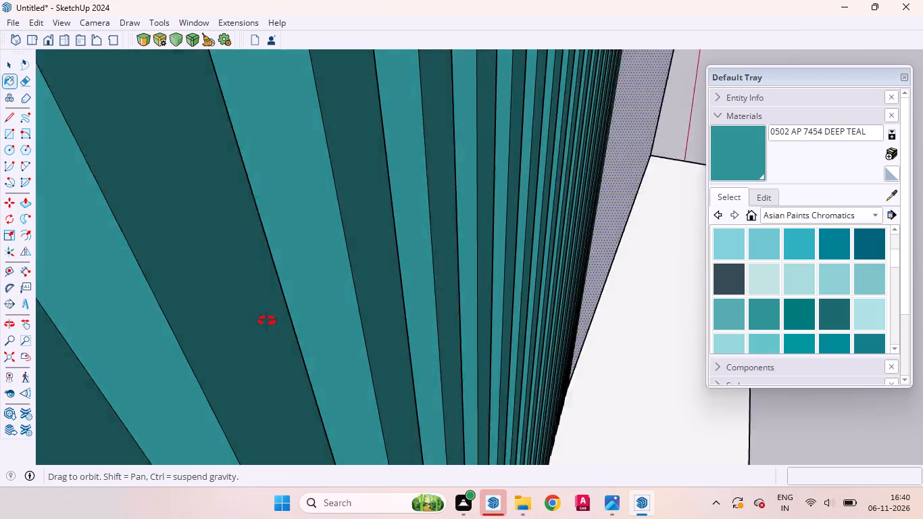
middle_click_drag(267, 321, 251, 313)
scroll(543, 233, "down", 15)
middle_click_drag(541, 289, 388, 264)
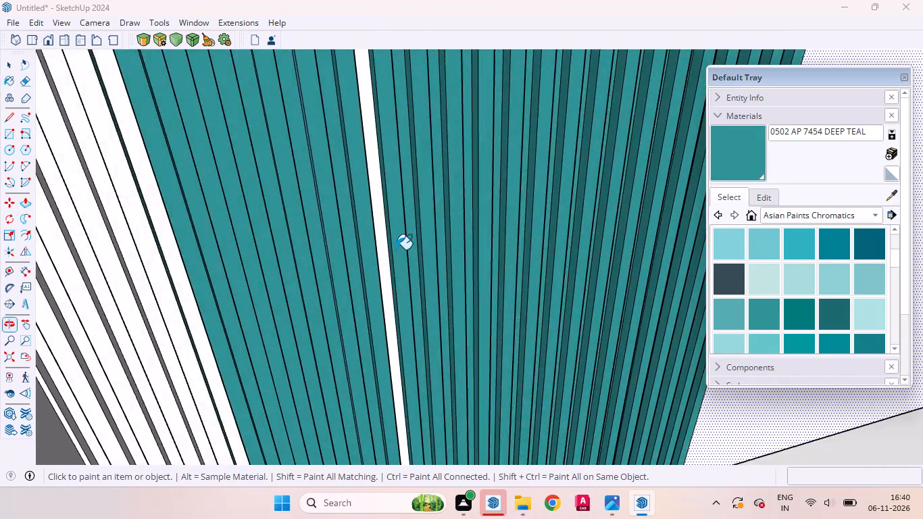
scroll(396, 249, "up", 8)
left_click(361, 238)
Paint the first white slat and groove faces of the uncoloured strip next to the shelf frame with 0502 AP 7454 DEEP TEAL.
scroll(505, 239, "down", 15)
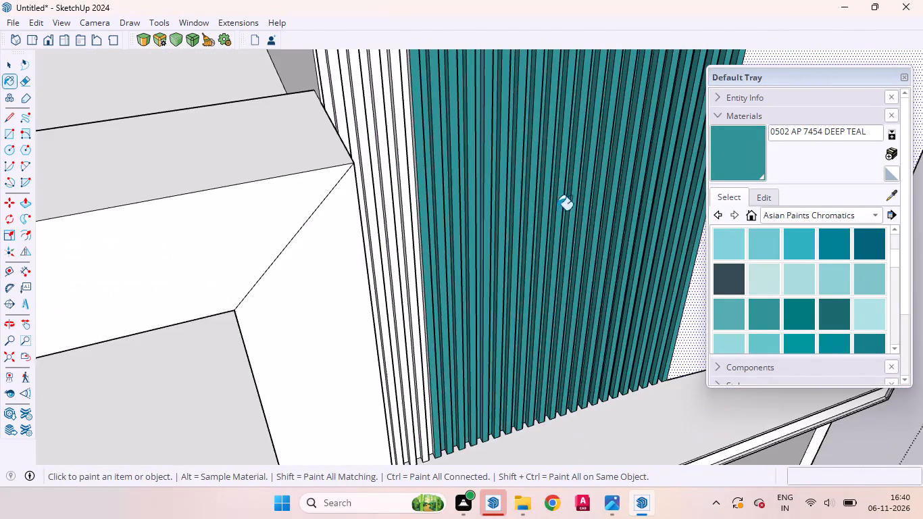
scroll(411, 233, "up", 19)
left_click(435, 209)
left_click(416, 209)
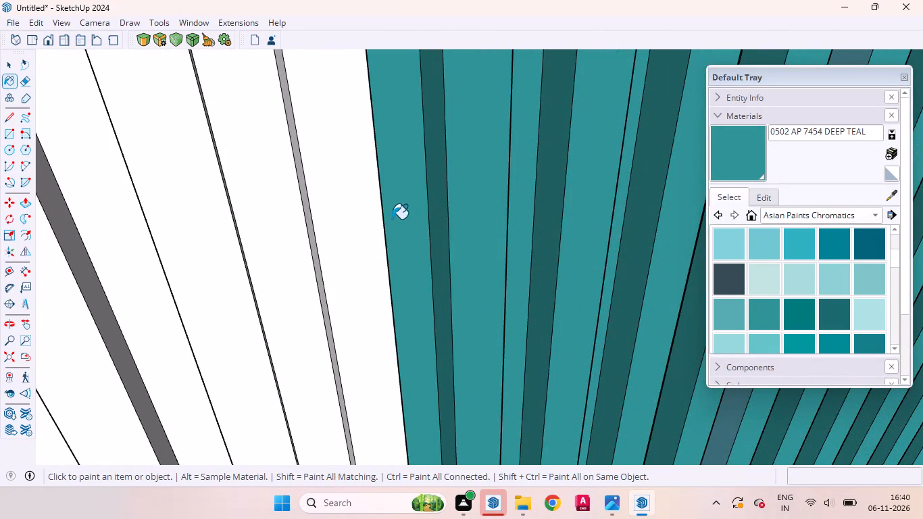
left_click(366, 223)
left_click(290, 247)
left_click(307, 241)
left_click(313, 237)
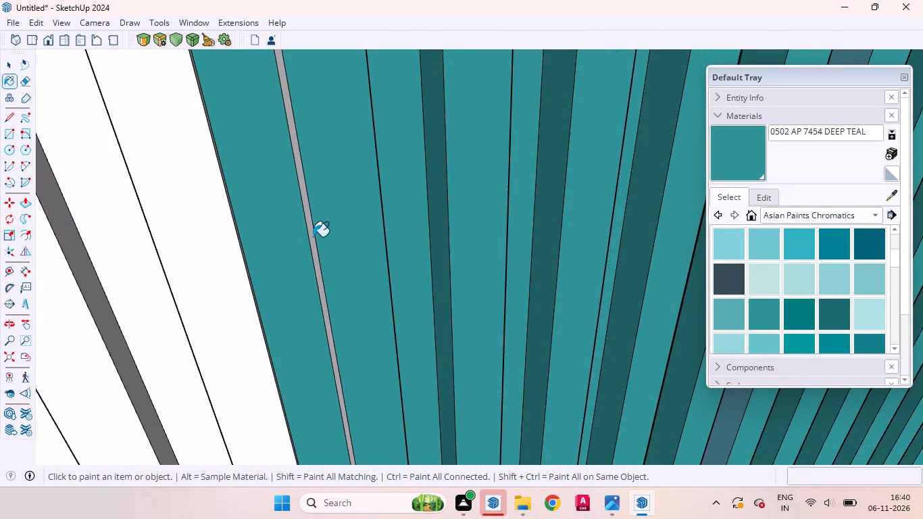
Continue colouring the white slat and groove faces and a grey side face towards the shelf frame with 0502 AP 7454 DEEP TEAL.
middle_click_drag(401, 232, 249, 265)
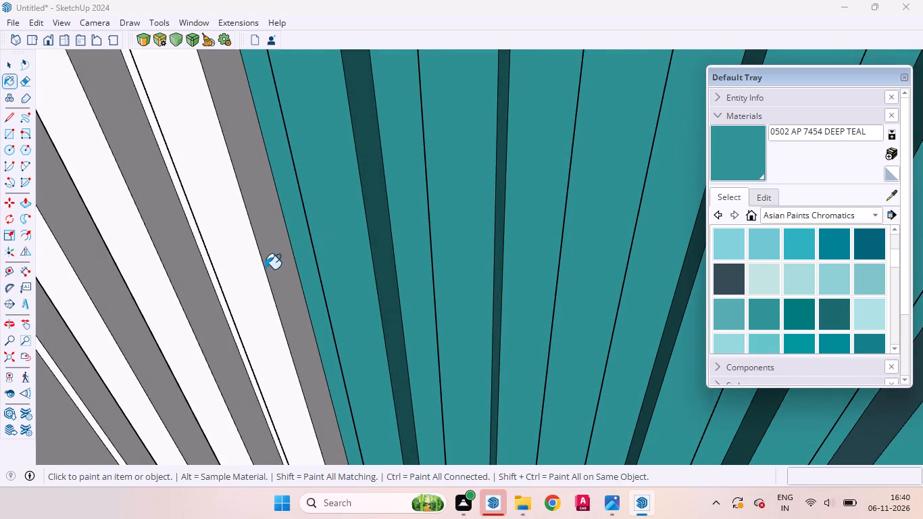
left_click(265, 269)
left_click(277, 277)
left_click(255, 276)
scroll(602, 276, "down", 12)
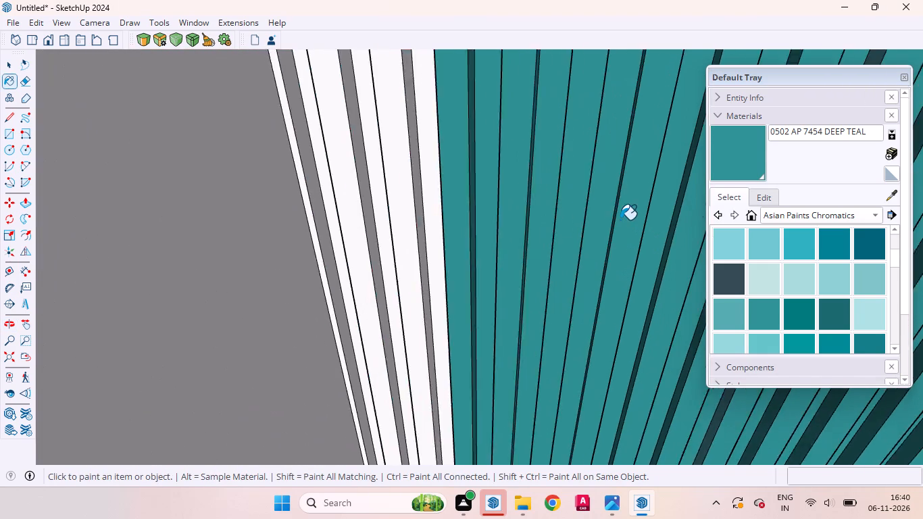
scroll(620, 220, "down", 2)
scroll(514, 216, "up", 9)
left_click(491, 206)
left_click(445, 214)
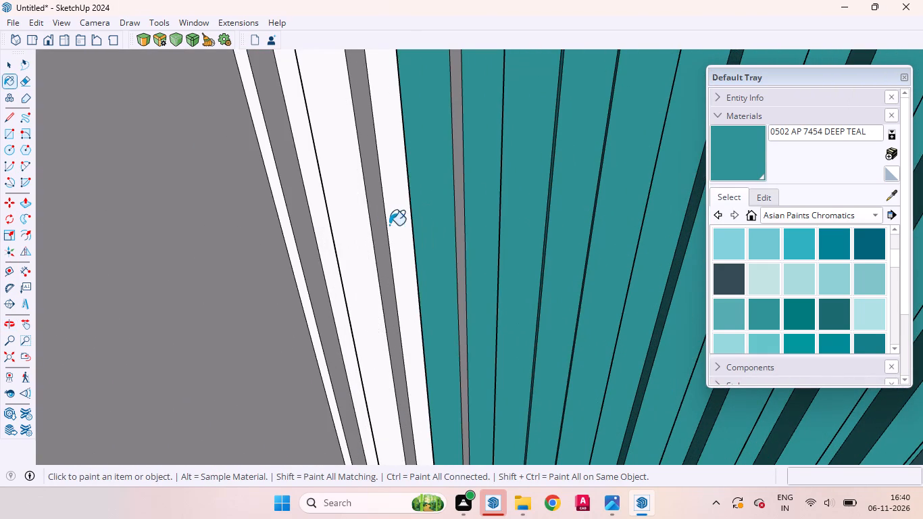
left_click(363, 225)
left_click(391, 216)
left_click(312, 224)
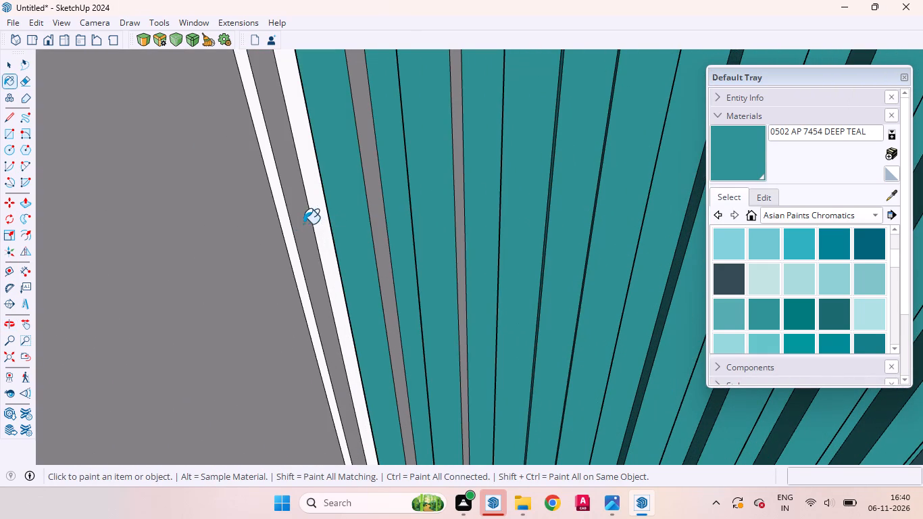
left_click(343, 213)
Paint the last flutes at the shelf-frame end and the skipped grey side faces nearby with 0502 AP 7454 DEEP TEAL.
scroll(285, 103, "up", 10)
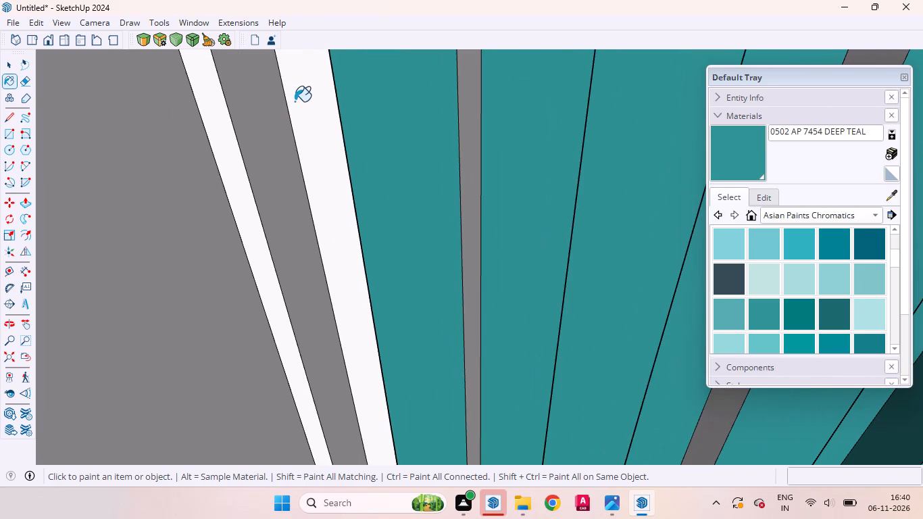
left_click(299, 101)
left_click(252, 101)
left_click(215, 109)
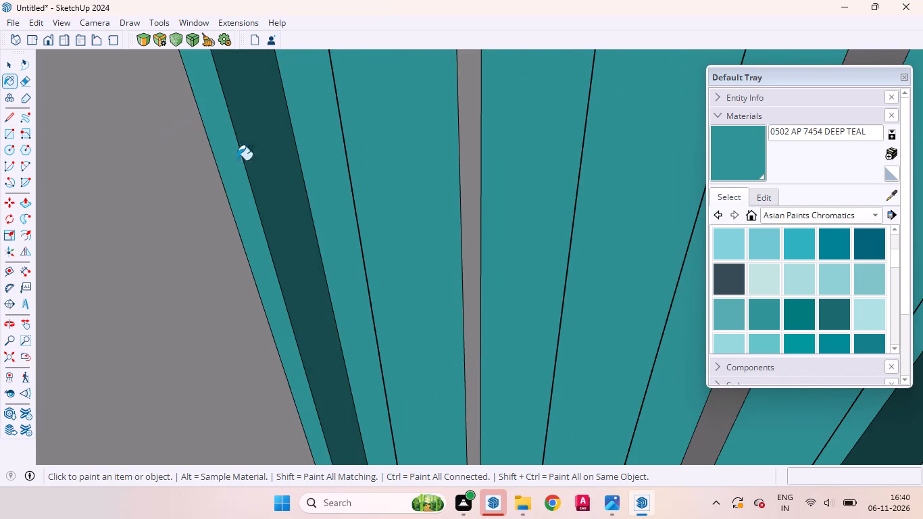
left_click(476, 187)
scroll(255, 297, "down", 5)
scroll(212, 344, "down", 6)
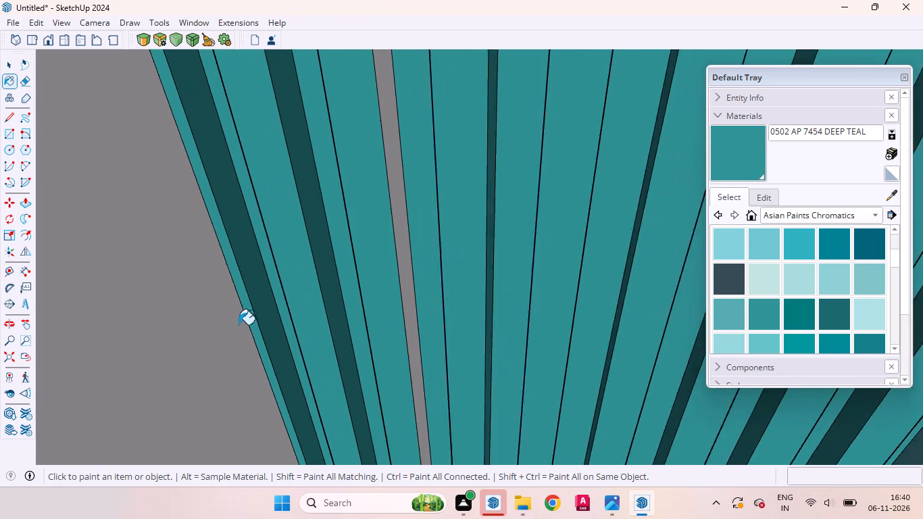
scroll(357, 276, "up", 9)
left_click(400, 262)
Paint the leftover grey side faces of the grooves near the shelf-frame end from several angles with 0502 AP 7454 DEEP TEAL.
middle_click_drag(537, 284, 628, 250)
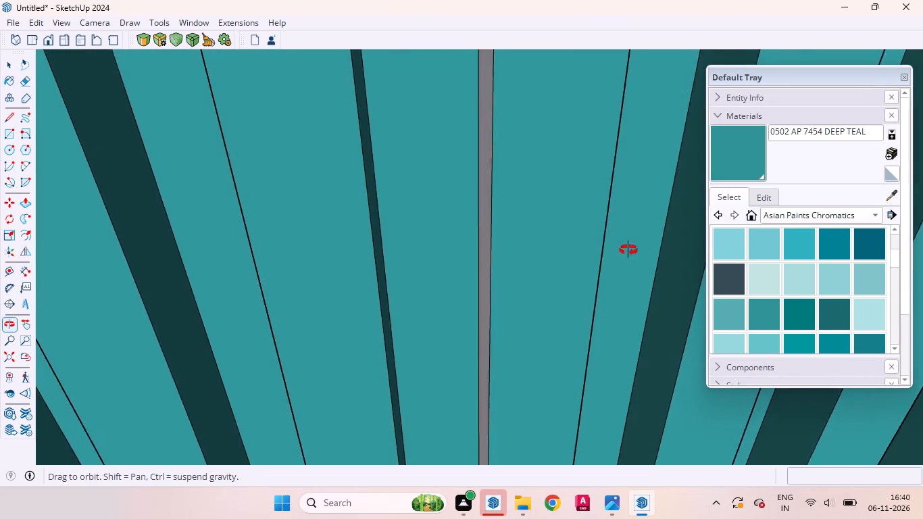
middle_click_drag(628, 250, 628, 249)
left_click(491, 262)
scroll(516, 274, "down", 6)
scroll(494, 271, "up", 5)
left_click(500, 266)
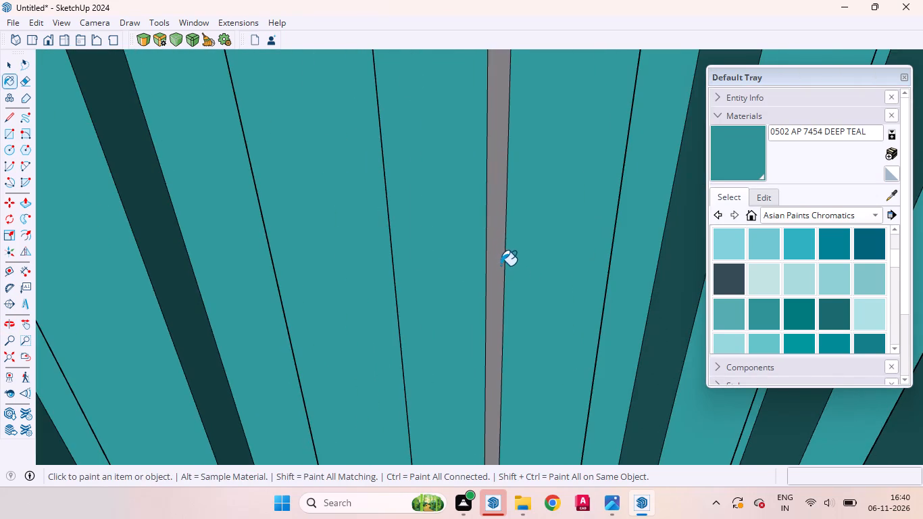
middle_click_drag(466, 292, 693, 280)
middle_click_drag(517, 276, 267, 345)
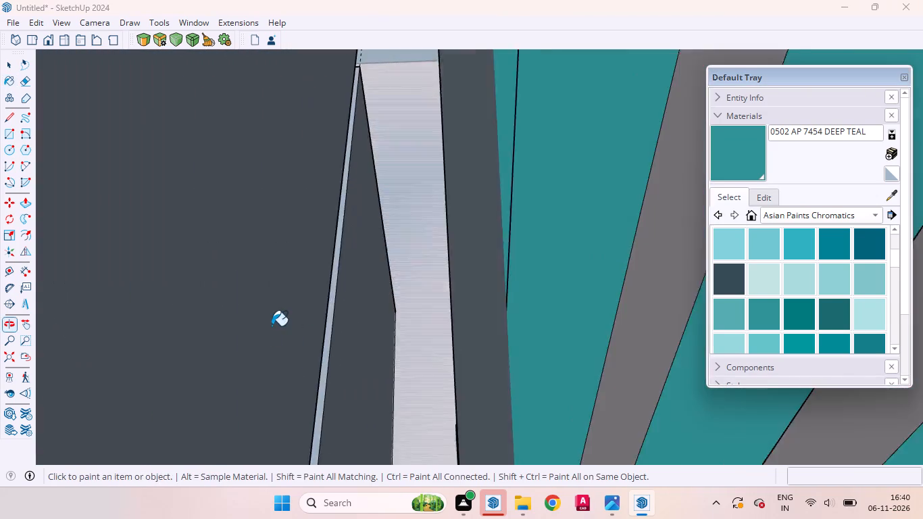
scroll(280, 316, "down", 13)
scroll(441, 305, "up", 16)
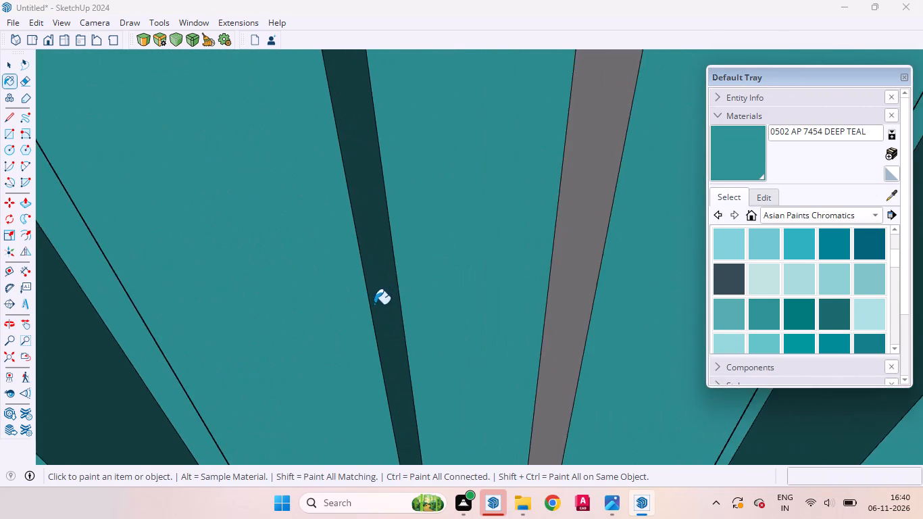
middle_click_drag(389, 312, 483, 312)
left_click_drag(578, 312, 585, 314)
scroll(0, 360, "down", 9)
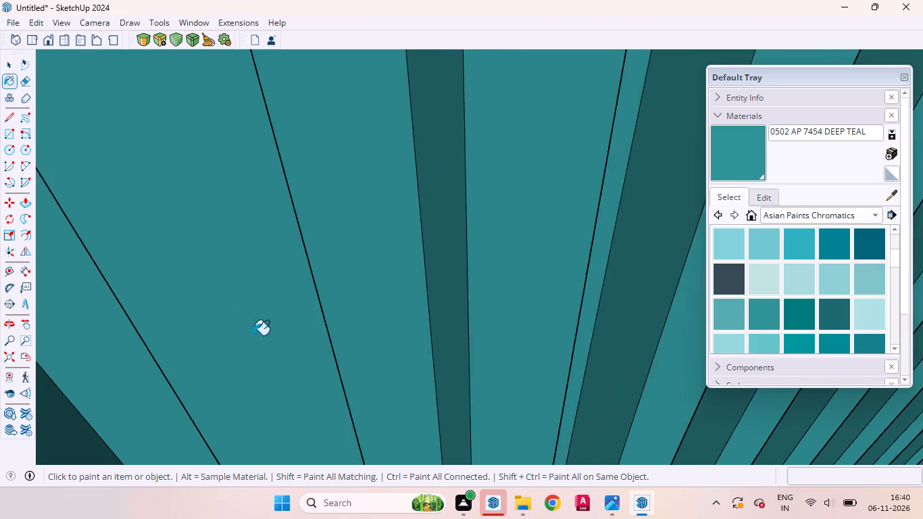
scroll(261, 340, "down", 15)
middle_click_drag(305, 345, 362, 403)
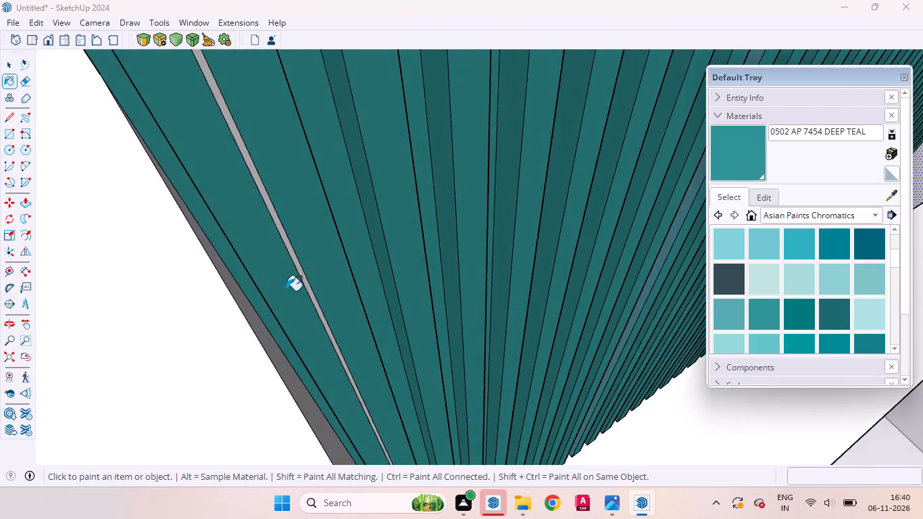
scroll(287, 280, "up", 8)
left_click(303, 244)
Clear the selection of the plain wall face beside the fluted panel and leave group editing.
scroll(409, 217, "up", 4)
middle_click_drag(428, 255, 345, 272)
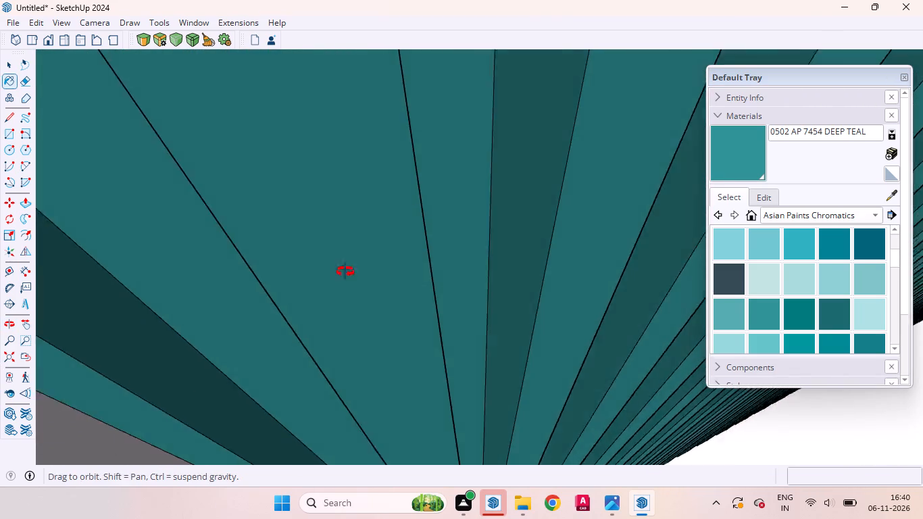
middle_click_drag(345, 272, 282, 272)
scroll(281, 272, "up", 1)
scroll(281, 295, "down", 10)
scroll(393, 305, "down", 17)
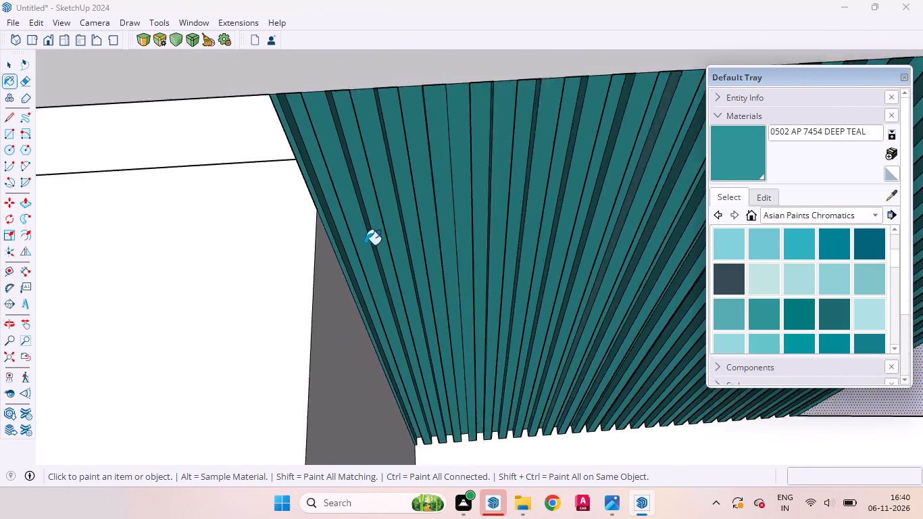
scroll(365, 245, "down", 12)
middle_click_drag(419, 259, 356, 137)
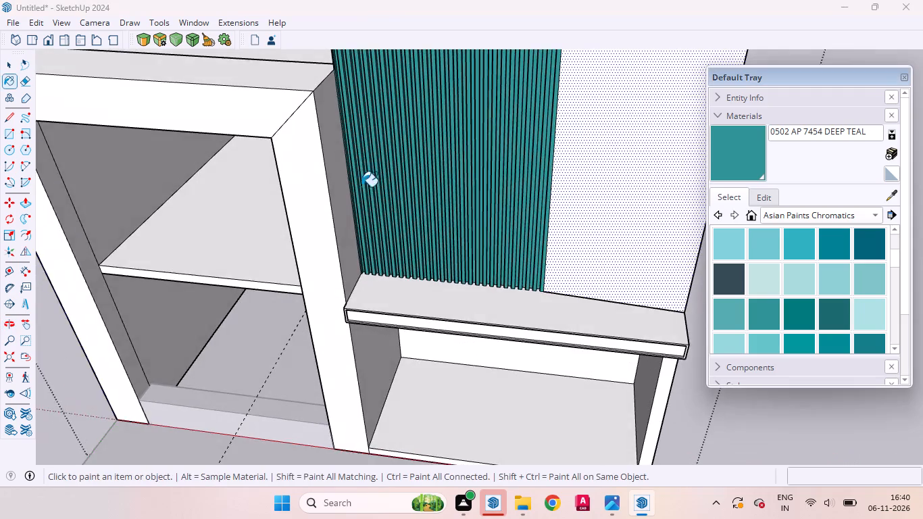
scroll(366, 203, "down", 8)
key("space")
left_click(627, 321)
Examine the fluted panel up close and from the side for faces left unpainted.
scroll(424, 157, "up", 4)
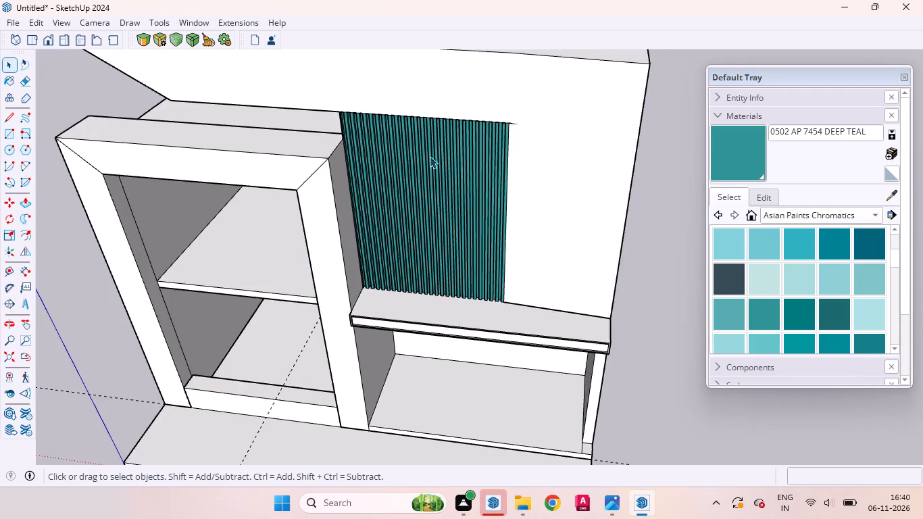
scroll(430, 156, "up", 7)
middle_click_drag(412, 240, 481, 153)
scroll(428, 158, "up", 15)
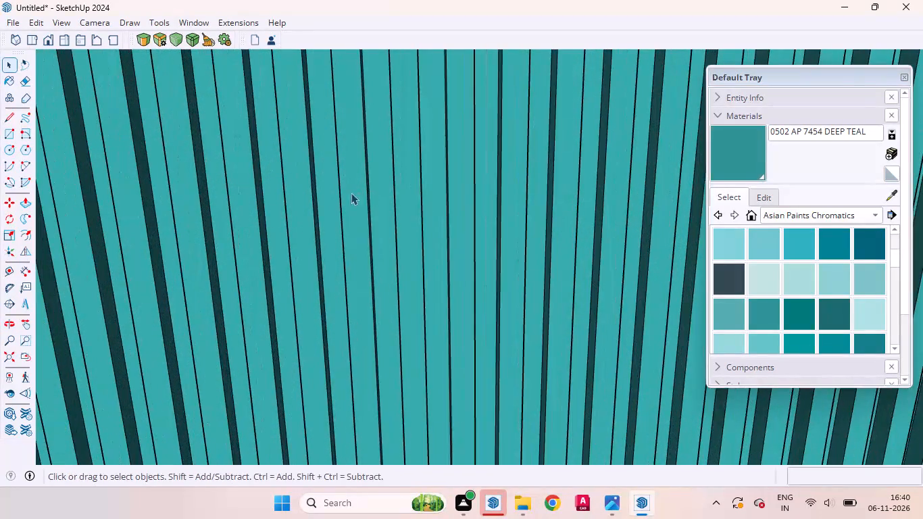
scroll(347, 203, "down", 20)
scroll(347, 203, "down", 2)
middle_click_drag(430, 180, 270, 220)
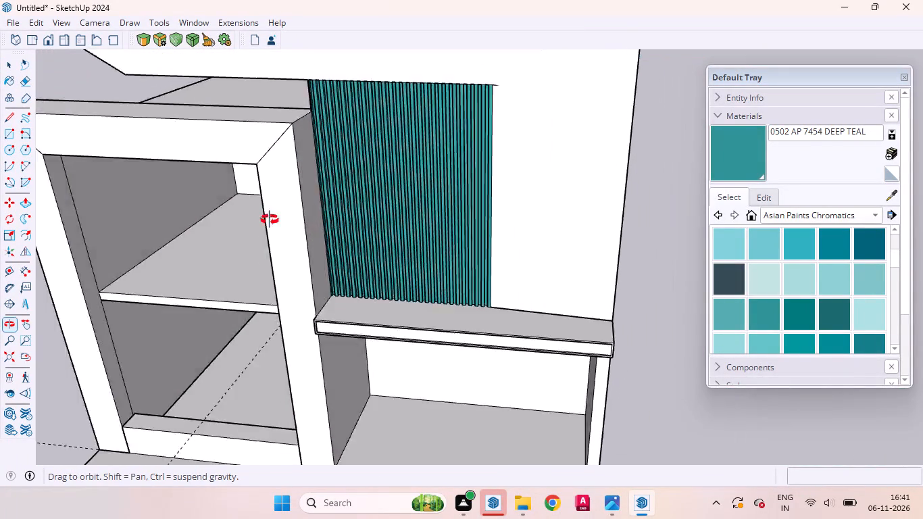
middle_click_drag(270, 220, 204, 147)
scroll(453, 136, "down", 4)
scroll(486, 90, "up", 15)
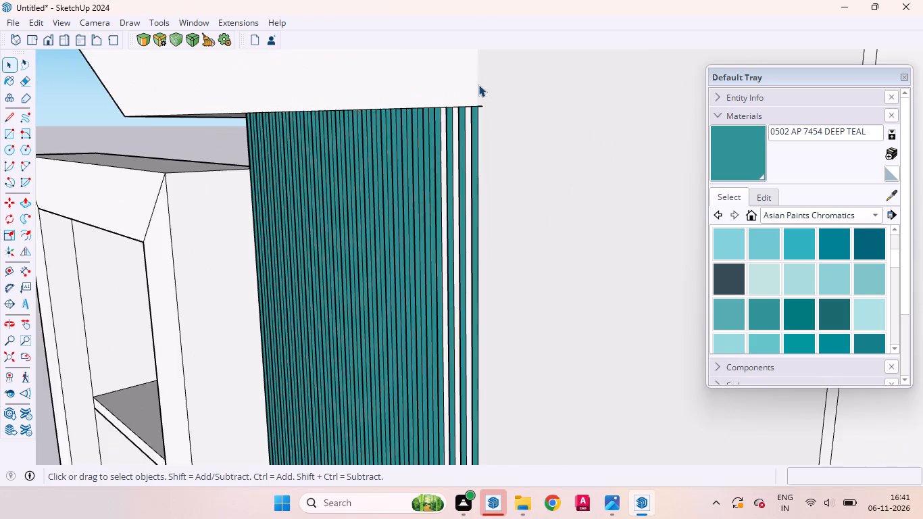
Apply 0502 AP 7454 DEEP TEAL to the whole group containing the plain wall, shelf frame and shelves.
scroll(478, 84, "up", 3)
left_click(745, 159)
left_click_drag(509, 228, 520, 227)
scroll(414, 219, "down", 7)
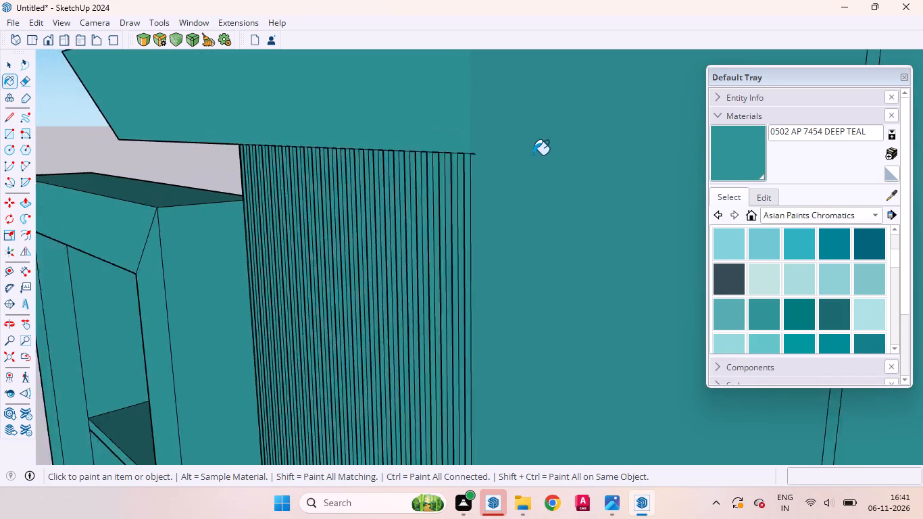
scroll(533, 155, "down", 11)
scroll(530, 147, "up", 1)
scroll(530, 147, "down", 7)
scroll(497, 257, "up", 5)
middle_click_drag(393, 291, 541, 247)
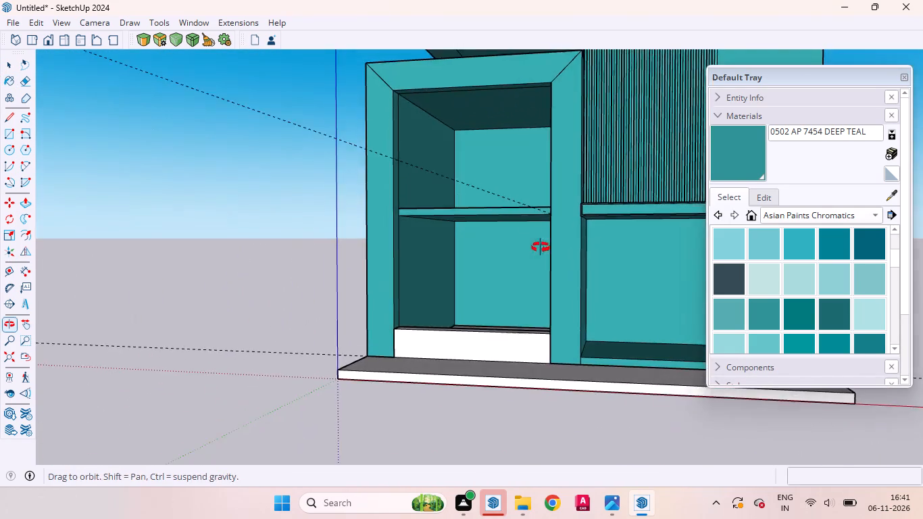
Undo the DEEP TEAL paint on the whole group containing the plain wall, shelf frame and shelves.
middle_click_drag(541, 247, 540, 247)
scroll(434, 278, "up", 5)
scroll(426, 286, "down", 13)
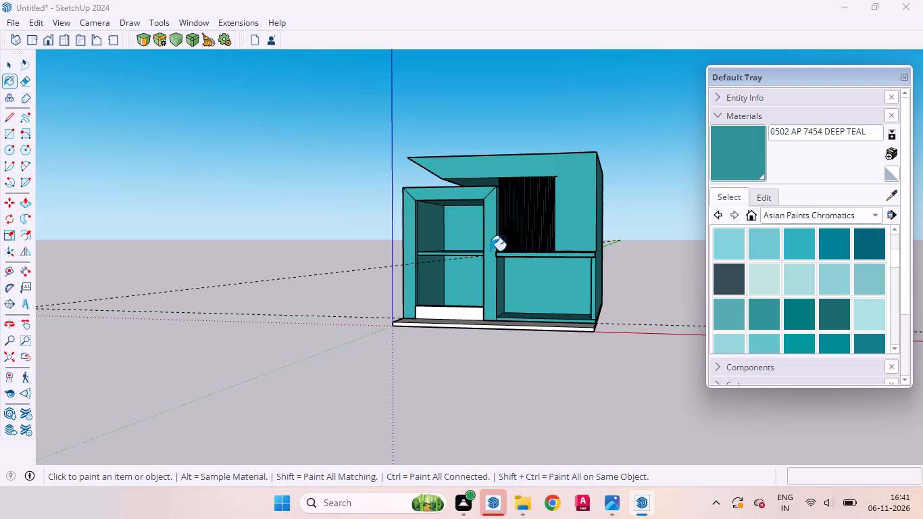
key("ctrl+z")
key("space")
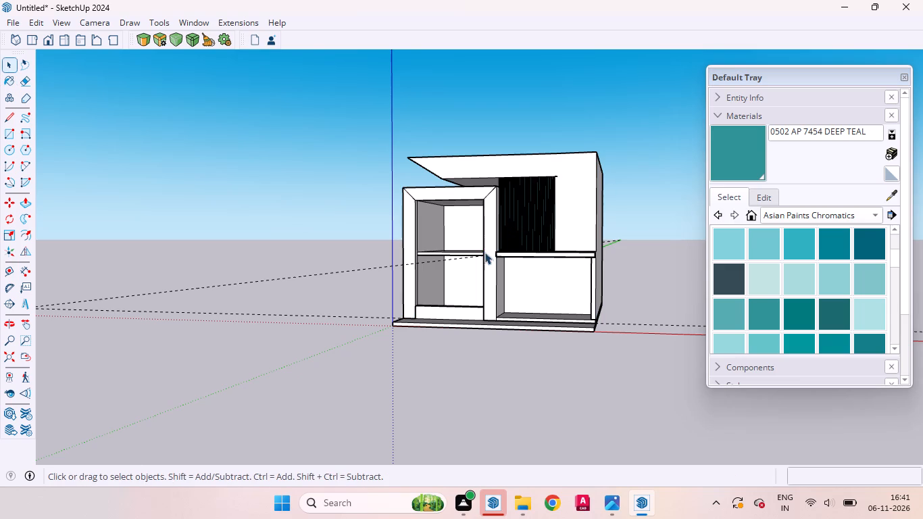
Apply 0496 AP 9691 Shadow-N from Asian Paints Chromatics to the whole group containing the wall, shelf frame and shelves.
scroll(621, 276, "down", 1)
scroll(578, 199, "up", 13)
middle_click_drag(476, 243, 553, 262)
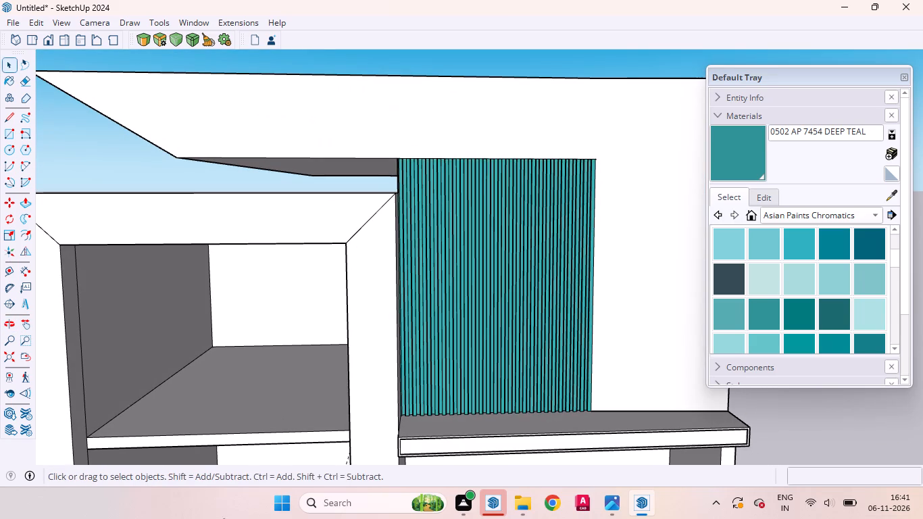
left_click(728, 279)
scroll(694, 312, "up", 4)
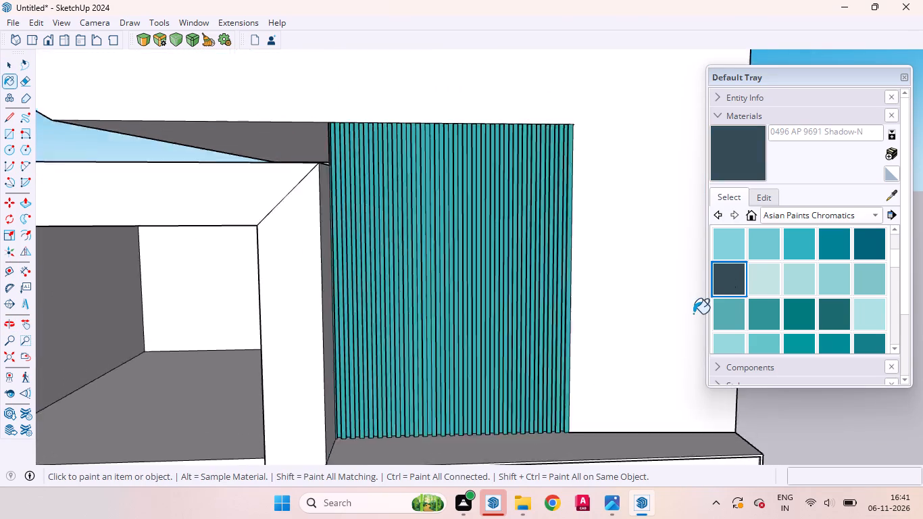
scroll(693, 314, "up", 1)
left_click(657, 302)
Examine how the newly painted wall and shelf frame look beside the fluted panel, from near and far.
scroll(567, 343, "down", 4)
scroll(568, 344, "up", 1)
scroll(568, 344, "down", 7)
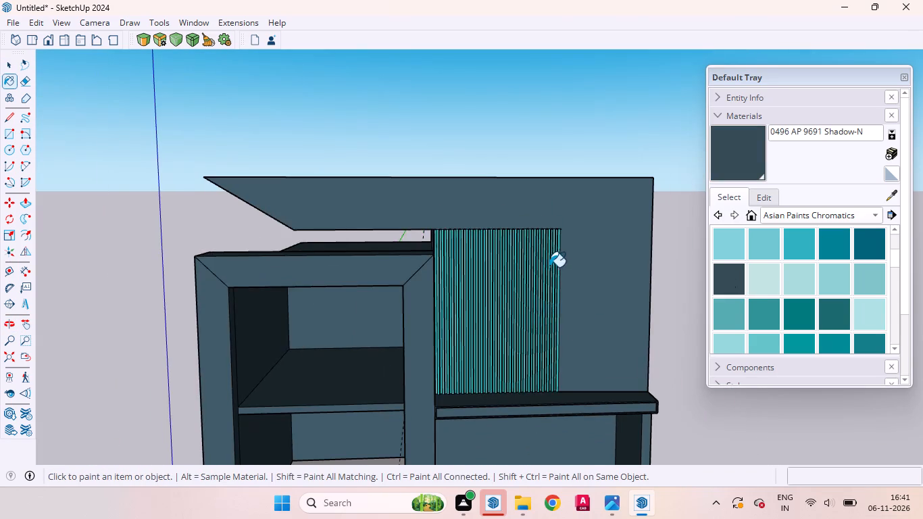
scroll(549, 267, "down", 5)
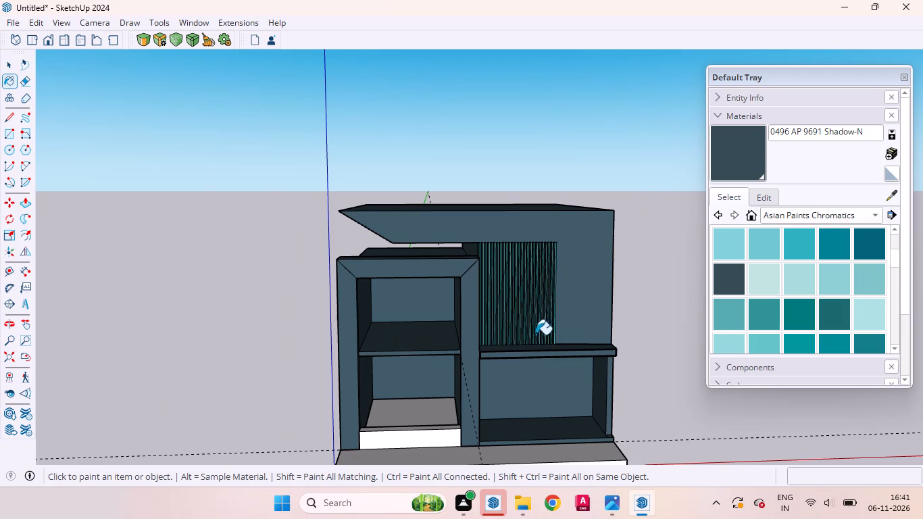
scroll(589, 322, "down", 4)
middle_click_drag(576, 368, 551, 345)
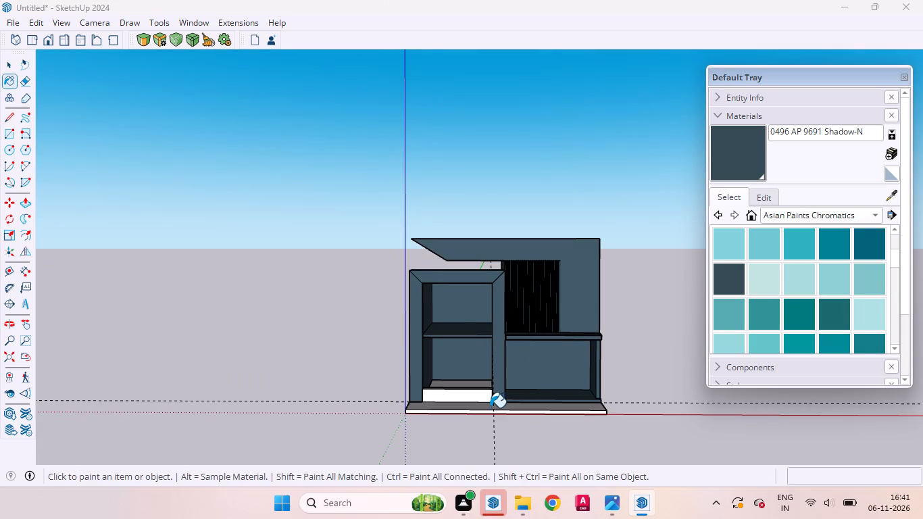
scroll(473, 407, "up", 2)
scroll(570, 378, "down", 6)
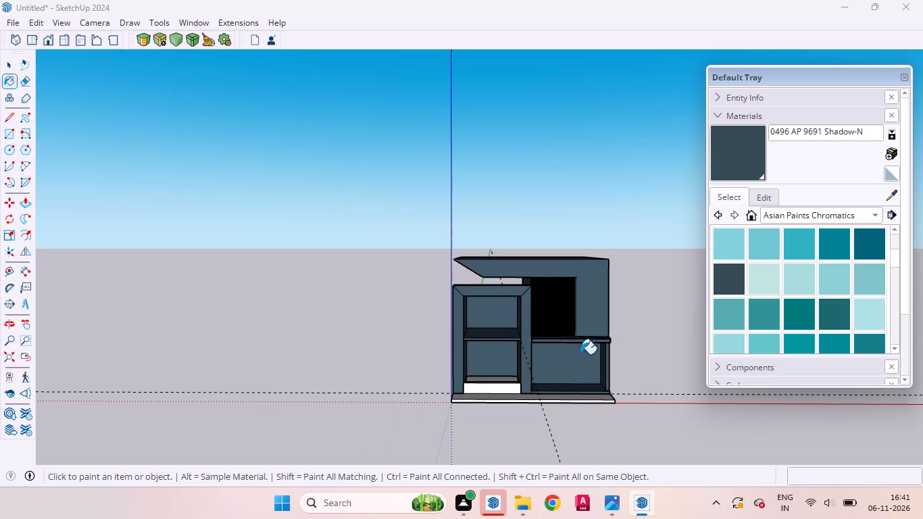
key("space")
scroll(562, 379, "down", 3)
scroll(607, 338, "up", 4)
scroll(607, 338, "down", 1)
scroll(607, 338, "up", 13)
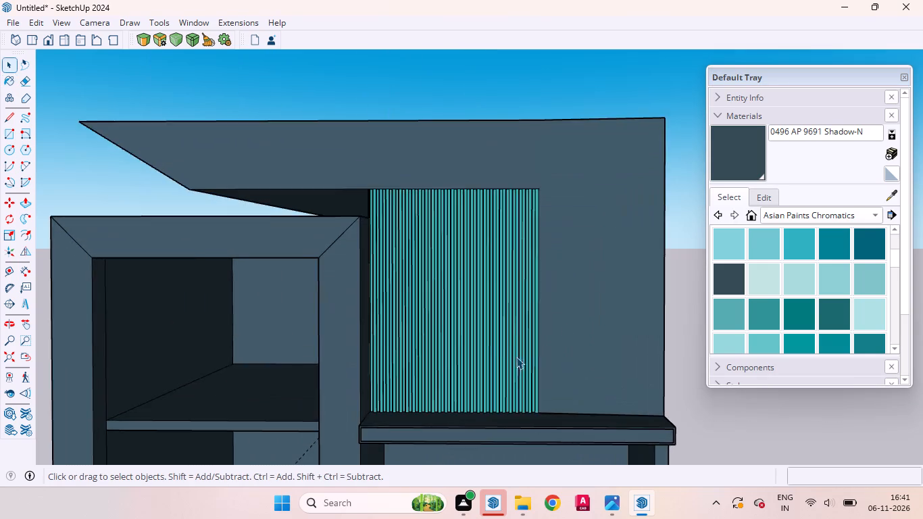
middle_click_drag(516, 357, 573, 356)
scroll(487, 328, "down", 5)
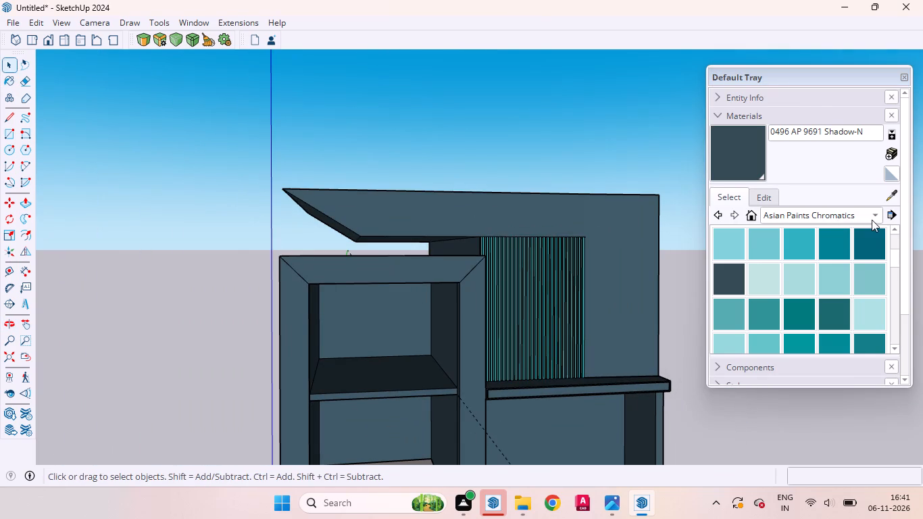
Open the group and paint the open niche below the fluted panel with Color M00 from Colors: back, both inner sides and ceiling.
left_click(872, 219)
left_click(743, 78)
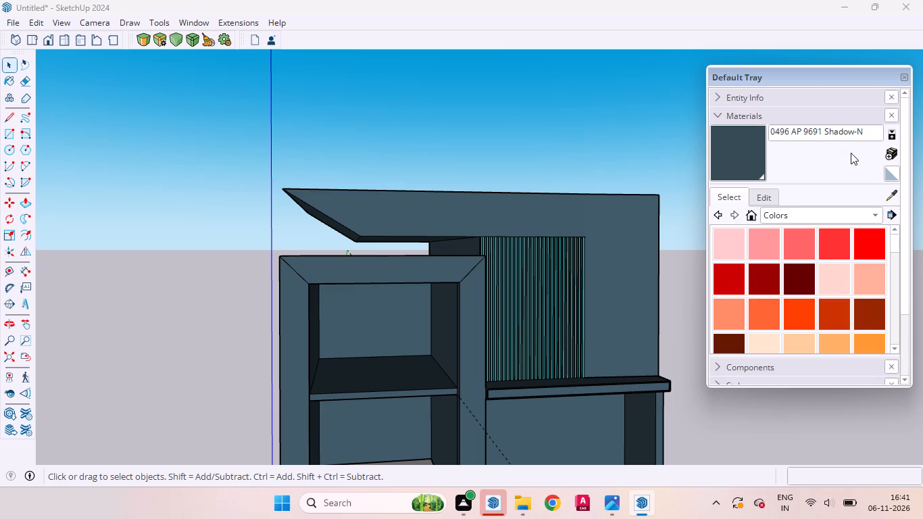
scroll(834, 276, "down", 20)
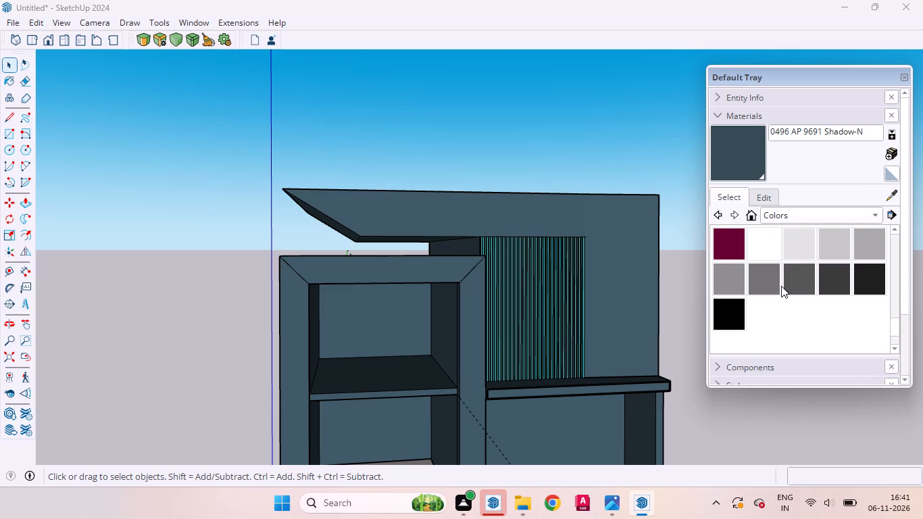
left_click(770, 244)
key("space")
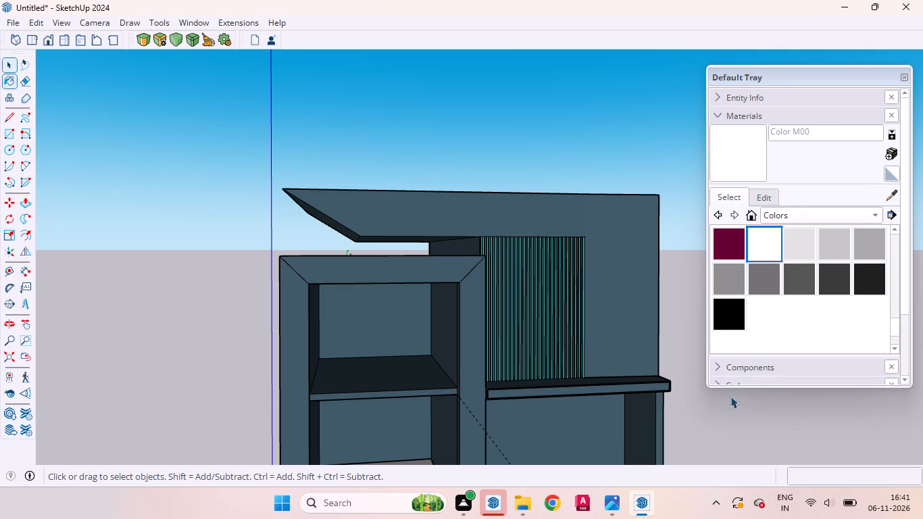
scroll(581, 239, "down", 5)
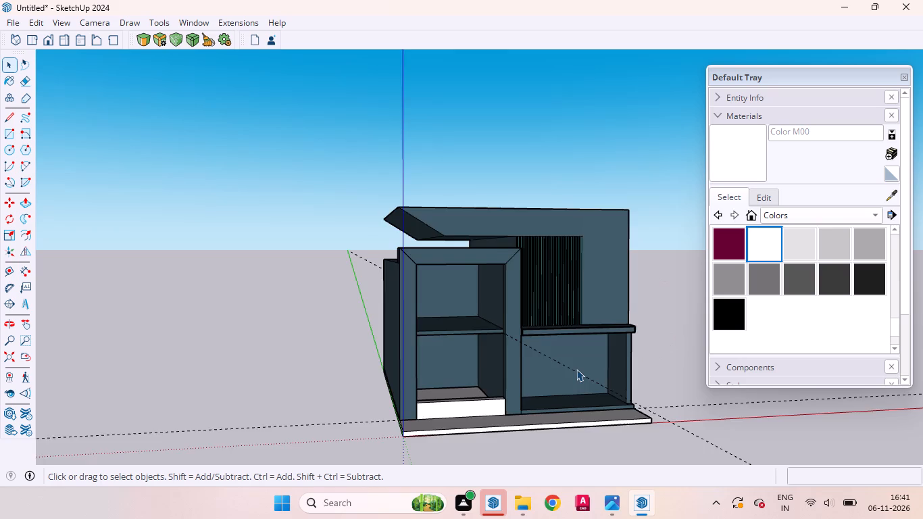
scroll(576, 369, "up", 4)
left_click(554, 360)
double_click(553, 360)
left_click(583, 341)
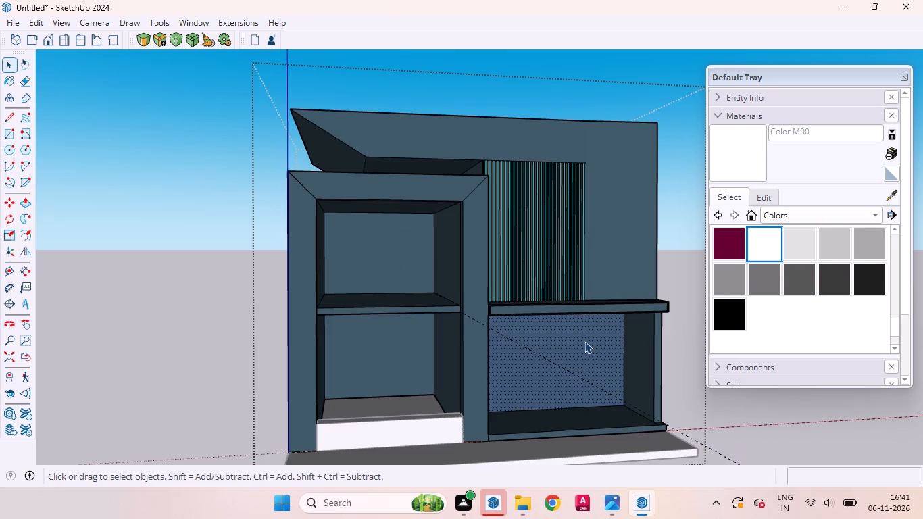
left_click(746, 154)
left_click(580, 344)
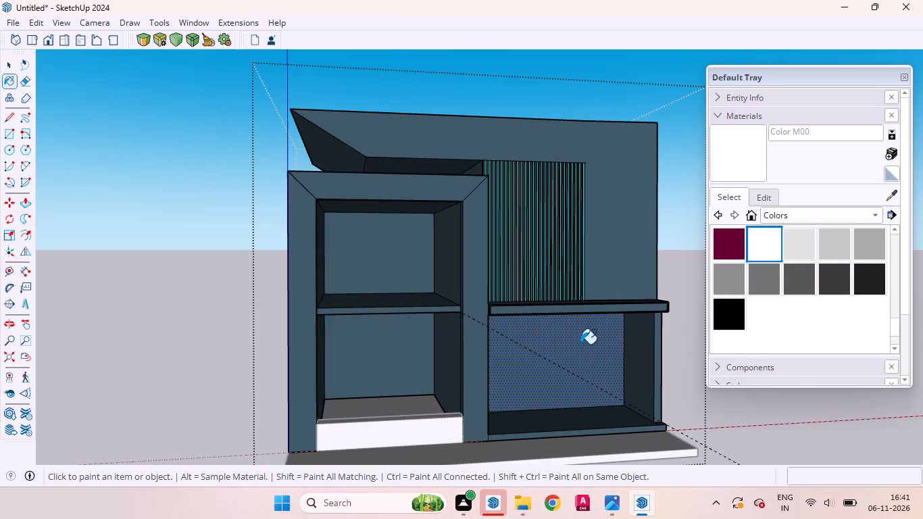
left_click(637, 341)
middle_click_drag(607, 363, 505, 268)
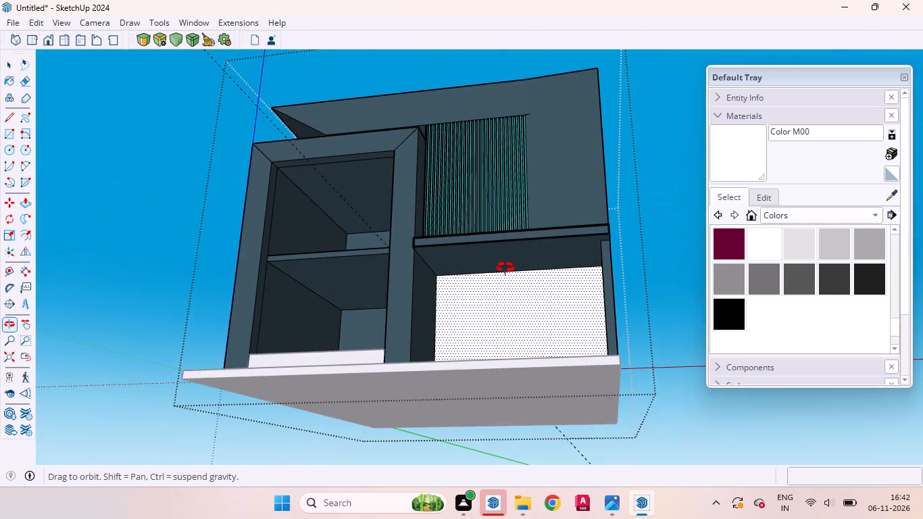
middle_click_drag(505, 268, 505, 266)
left_click(504, 258)
left_click(422, 300)
Paint both shelf compartments' back walls and inner sides nearest the fluted panel, plus the middle shelf's front edge, with Color M00.
middle_click_drag(520, 328, 658, 396)
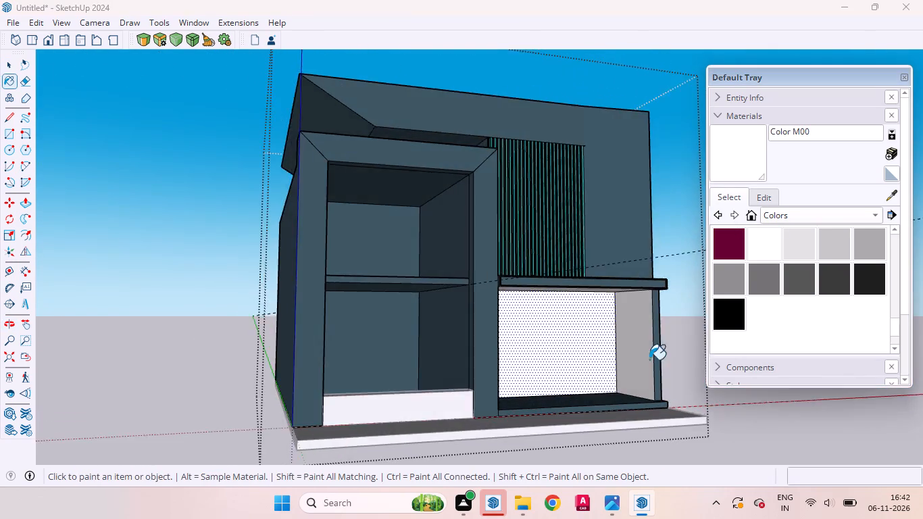
scroll(643, 349, "down", 4)
scroll(514, 349, "up", 4)
left_click(509, 339)
left_click(428, 347)
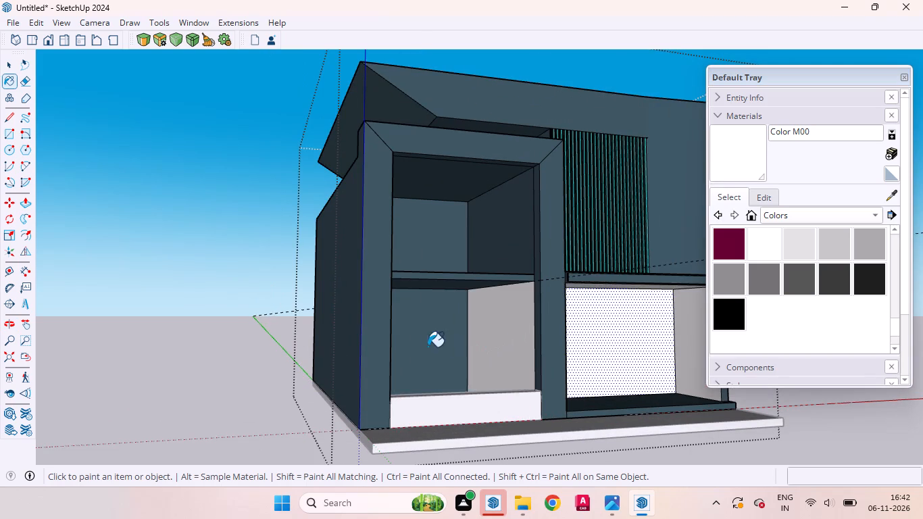
left_click(512, 233)
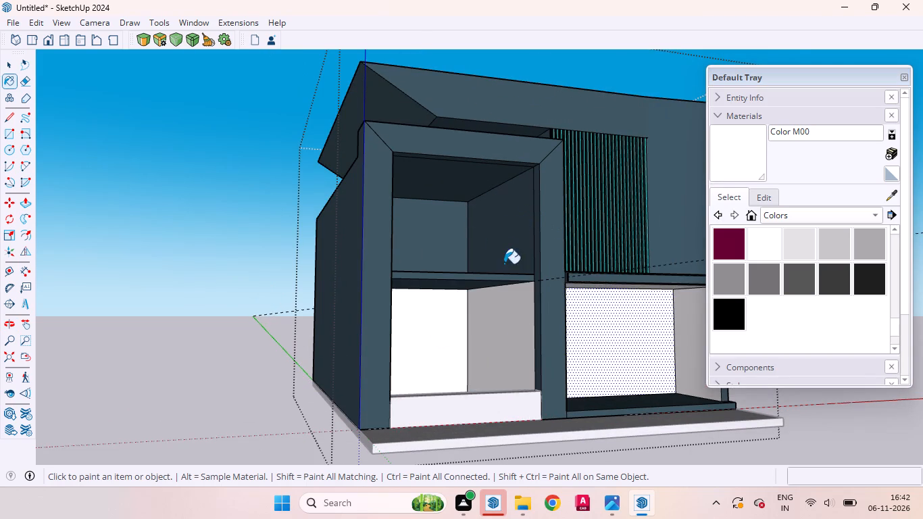
scroll(503, 280, "up", 4)
left_click(499, 271)
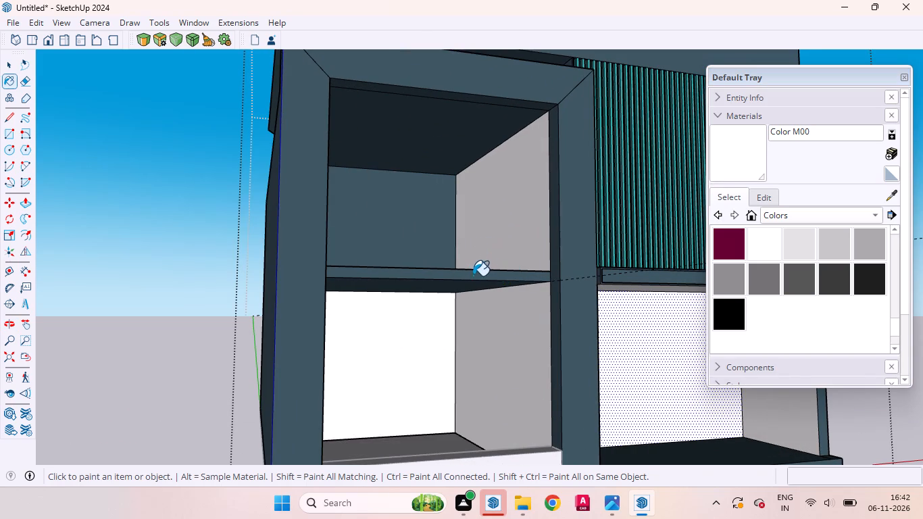
left_click(474, 276)
left_click(435, 231)
Paint the upper compartment's ceiling, both compartments' outer inner sides, and the middle shelf's top and underside with Color M00.
middle_click_drag(438, 226, 346, 247)
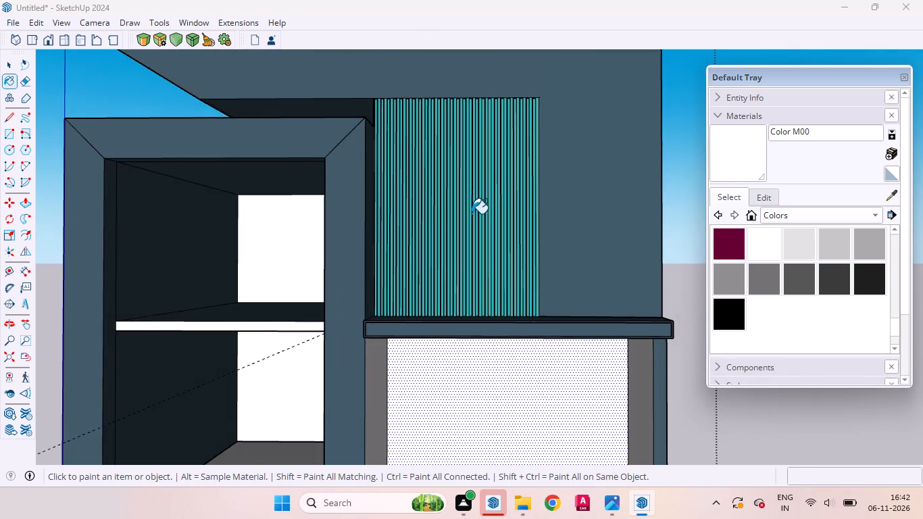
scroll(479, 209, "down", 8)
scroll(395, 207, "up", 8)
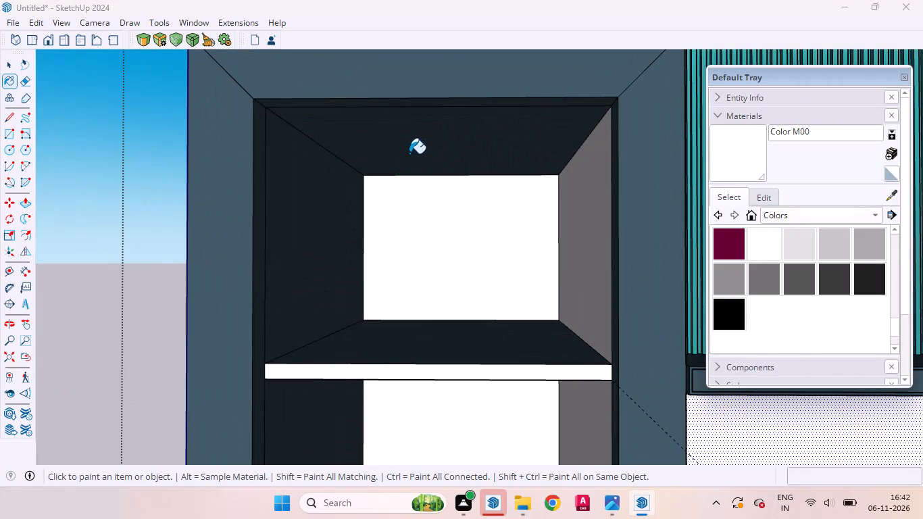
left_click(413, 144)
left_click(343, 214)
left_click(421, 328)
scroll(427, 212, "down", 4)
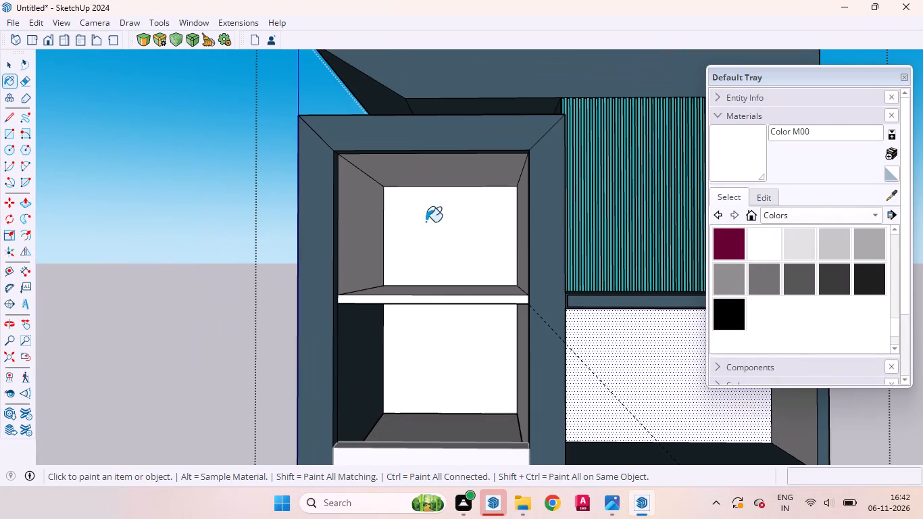
left_click(374, 348)
middle_click_drag(380, 346, 377, 291)
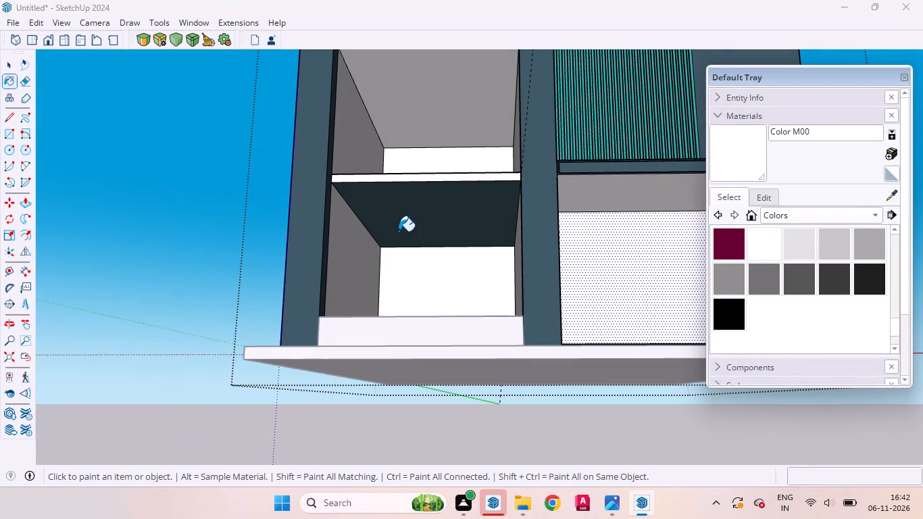
left_click(401, 229)
Touch up the lower shelf compartment near its floor with Color M00.
middle_click_drag(405, 261, 451, 420)
scroll(453, 422, "up", 3)
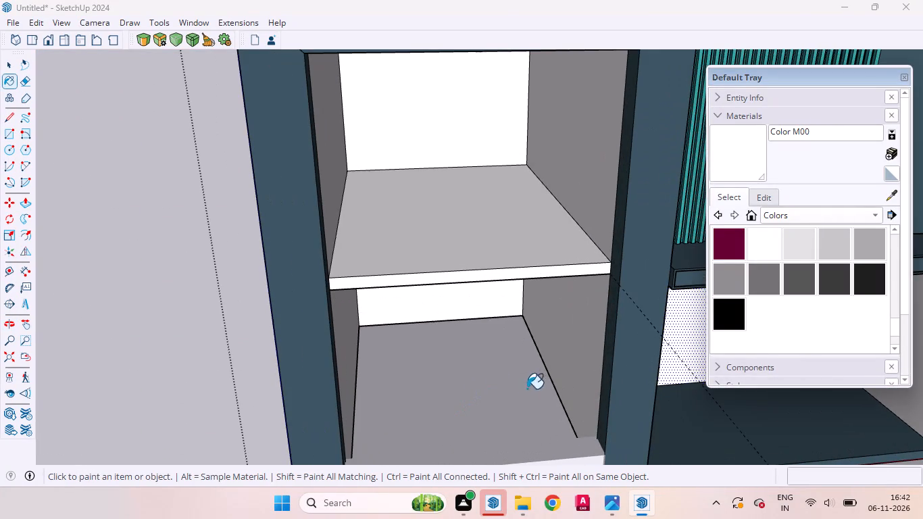
scroll(435, 385, "down", 3)
middle_click_drag(424, 407, 321, 420)
scroll(252, 409, "up", 10)
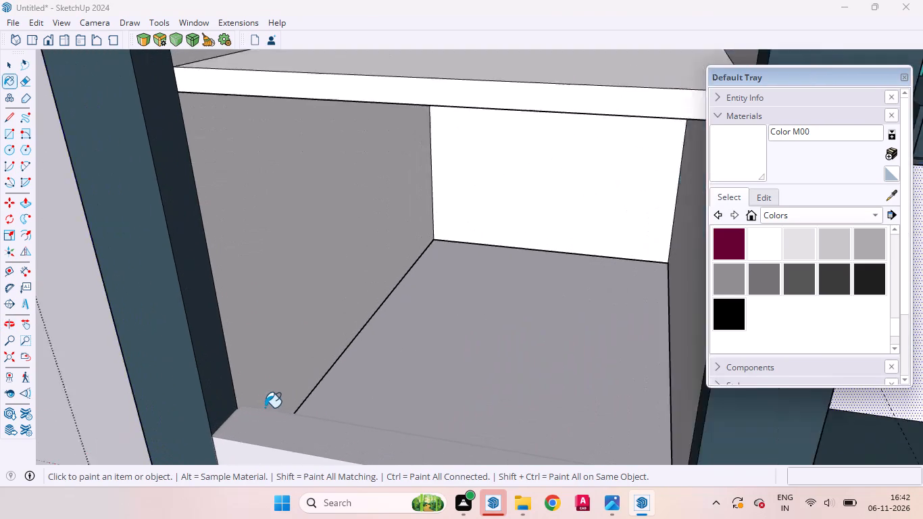
scroll(265, 407, "up", 11)
left_click(330, 397)
Examine the shelf compartments, the frame and the unit's outer side from several angles to check the colouring.
middle_click_drag(357, 415, 556, 393)
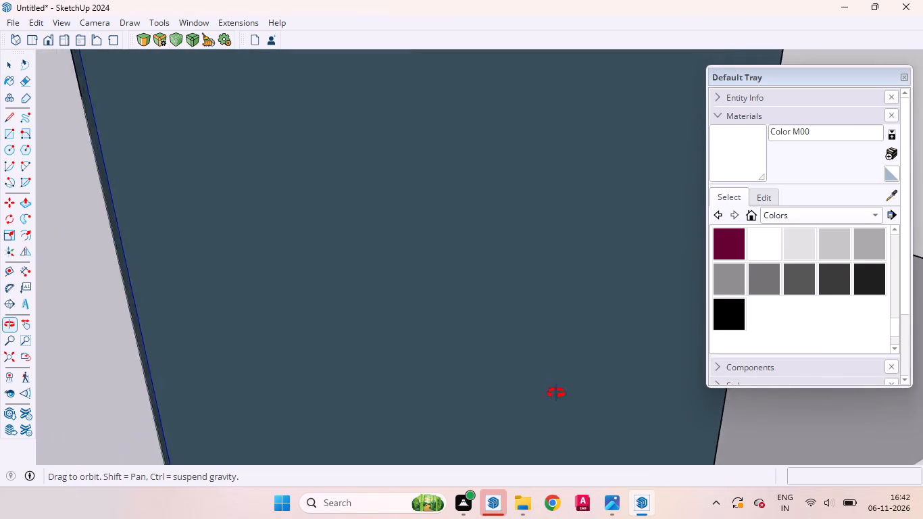
middle_click_drag(556, 393, 445, 366)
scroll(372, 337, "down", 20)
scroll(372, 337, "down", 1)
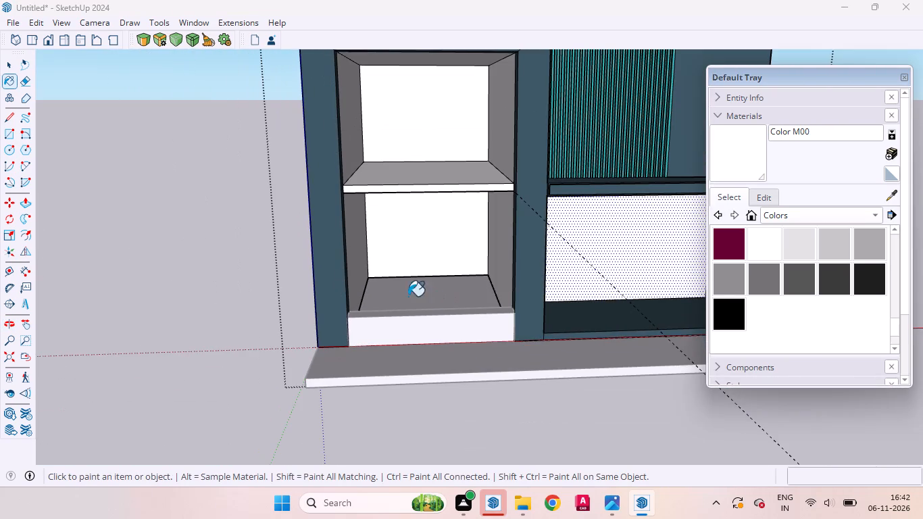
middle_click_drag(381, 282, 382, 237)
scroll(402, 302, "down", 8)
scroll(434, 197, "up", 6)
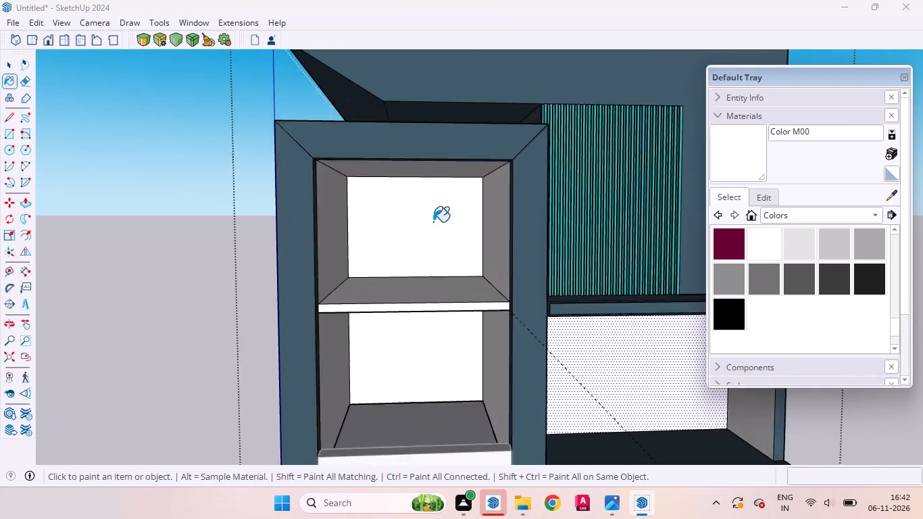
scroll(433, 222, "up", 1)
middle_click_drag(456, 255, 383, 242)
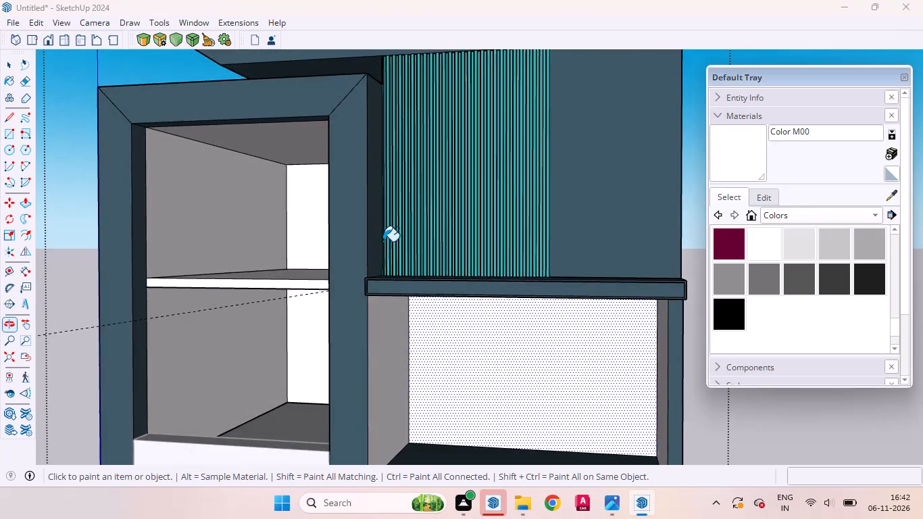
scroll(383, 241, "down", 9)
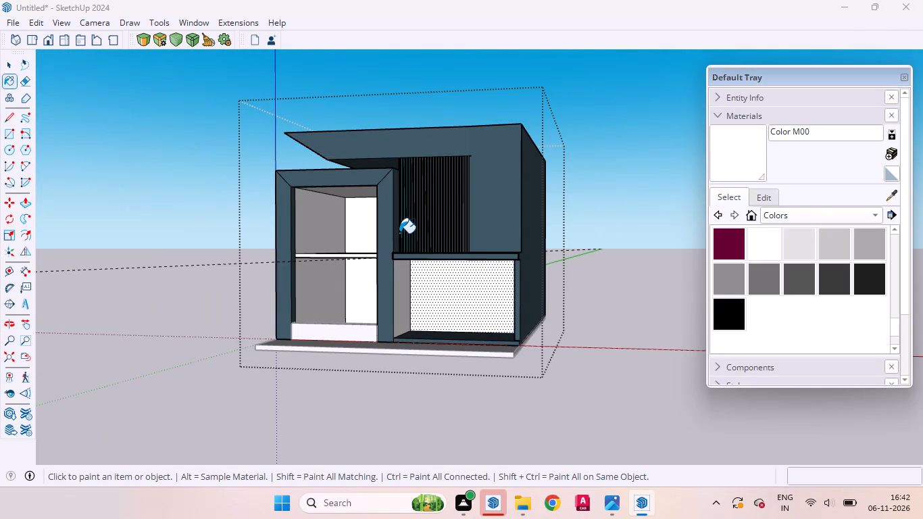
scroll(589, 242, "down", 4)
scroll(351, 235, "up", 12)
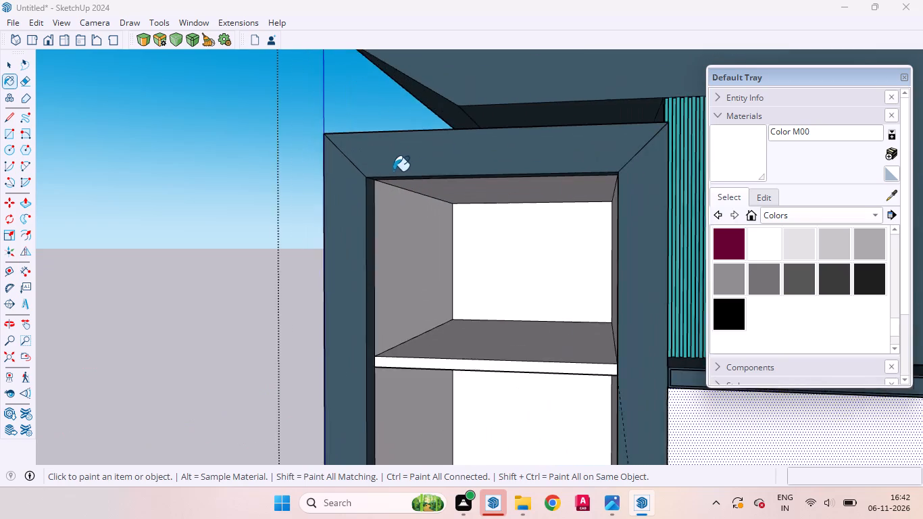
scroll(393, 171, "up", 4)
middle_click_drag(377, 181, 809, 245)
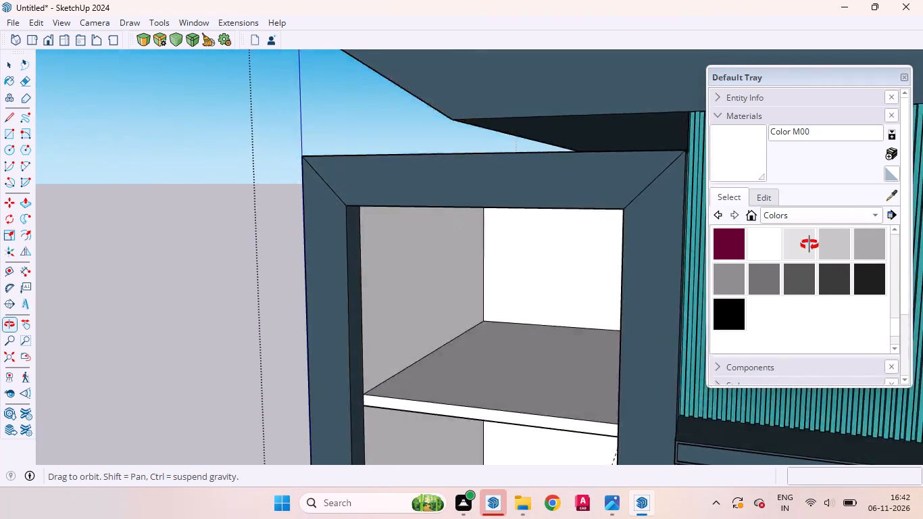
middle_click_drag(809, 245, 837, 227)
scroll(813, 243, "up", 1)
scroll(605, 298, "down", 15)
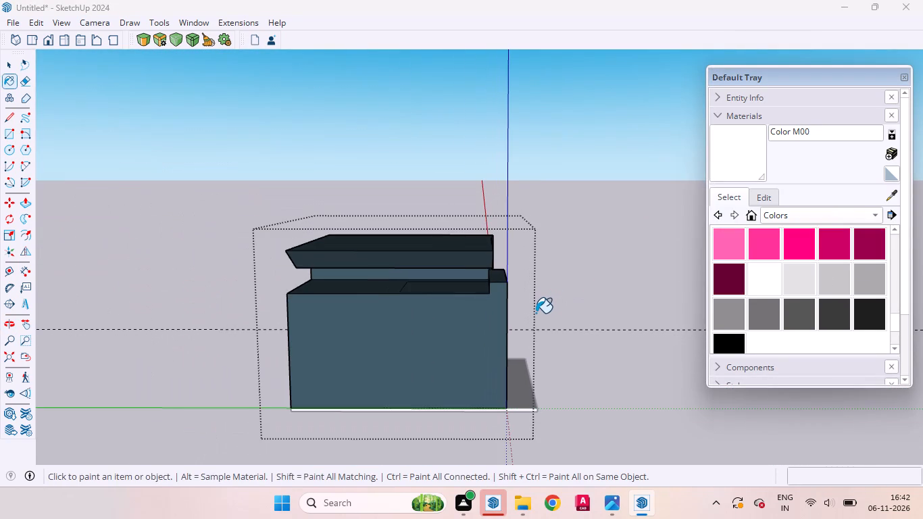
Finish painting and close the unit's group.
key("space")
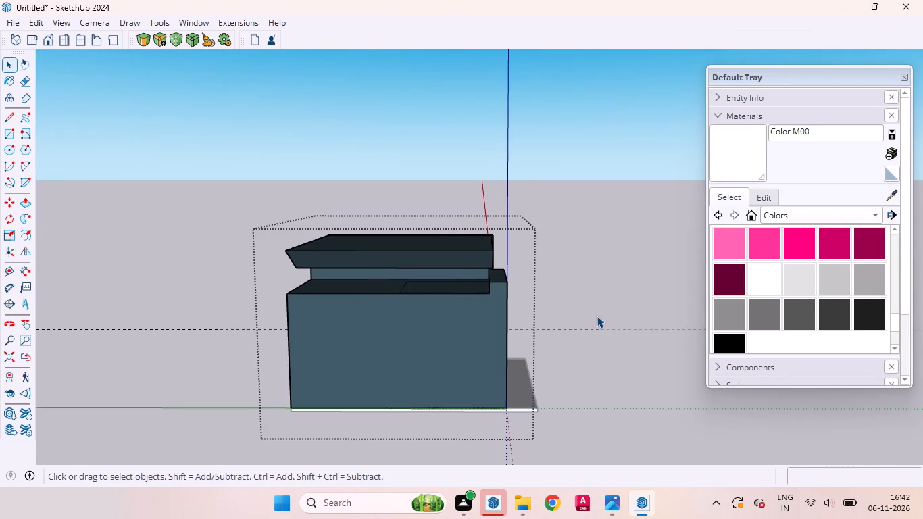
middle_click_drag(313, 374, 146, 391)
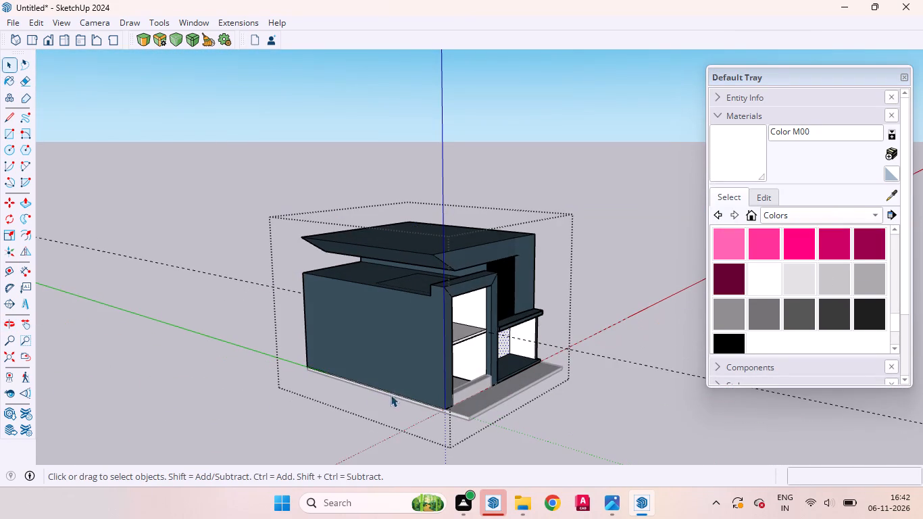
left_click(624, 382)
left_click(620, 378)
Place two front-to-back guides on the unit's top, about 9' 1 3/4" from the shelf-side edge and about 7' 2" from the niche-side edge.
middle_click_drag(586, 378, 422, 397)
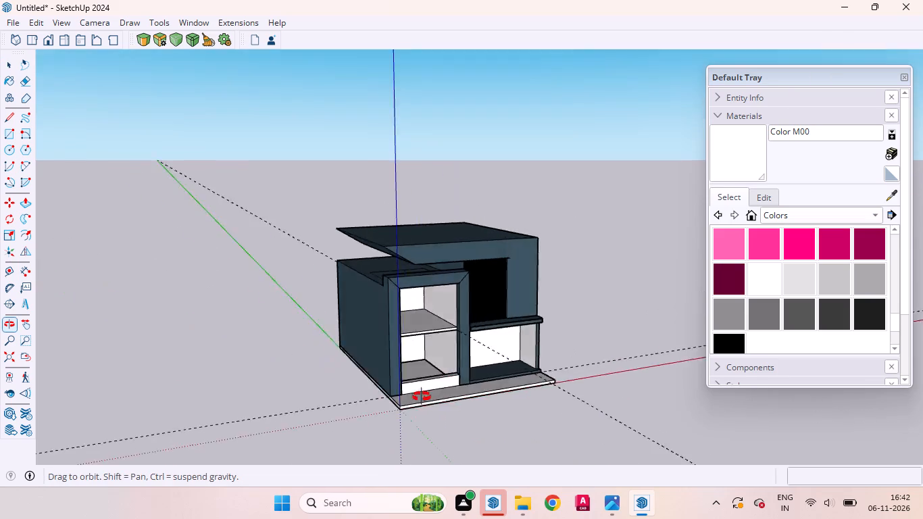
middle_click_drag(422, 397, 347, 307)
scroll(397, 278, "up", 3)
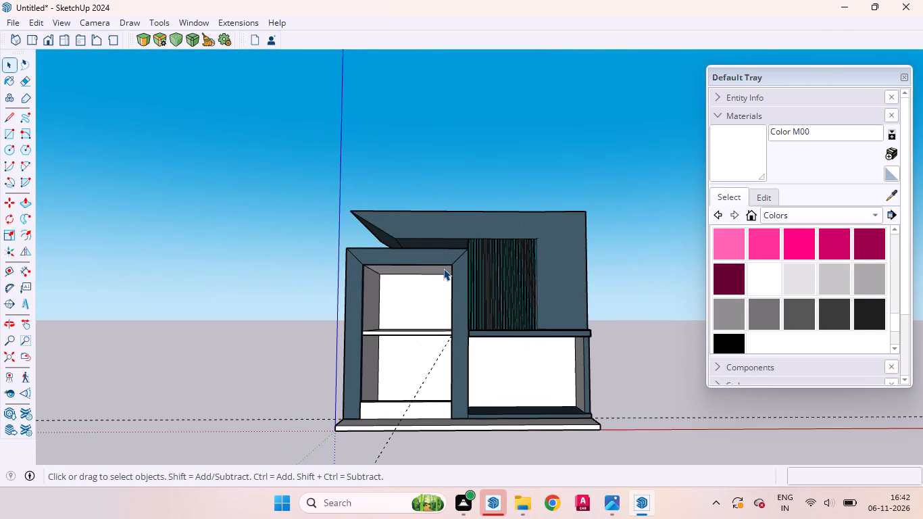
middle_click_drag(516, 224, 484, 392)
scroll(528, 277, "up", 4)
middle_click_drag(526, 280, 539, 294)
scroll(539, 294, "up", 1)
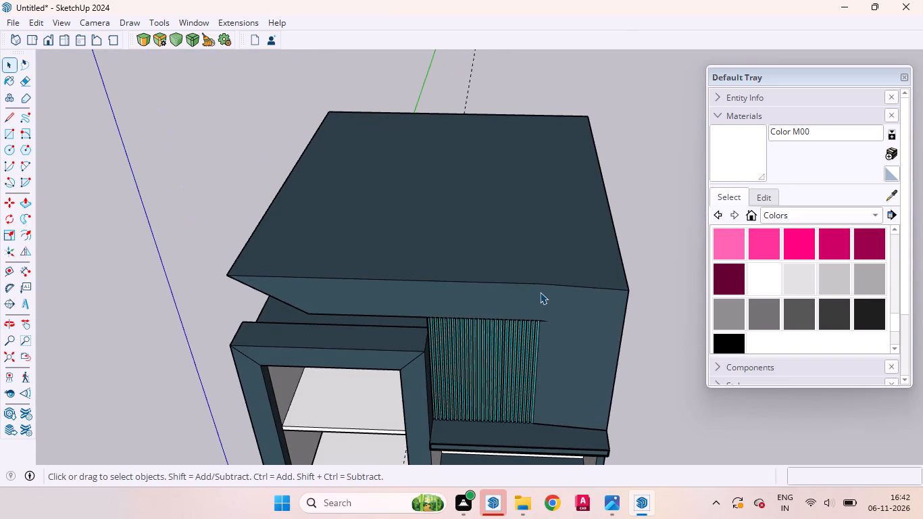
key("y")
key("t")
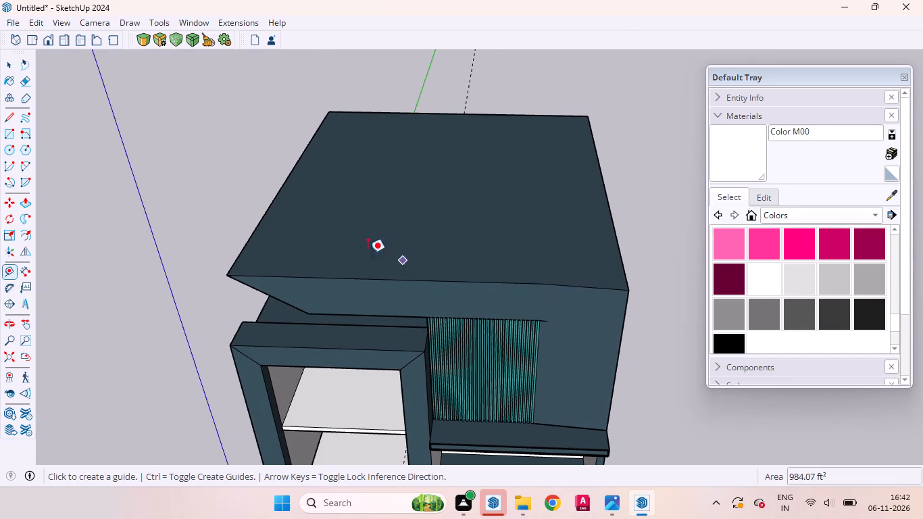
left_click(270, 203)
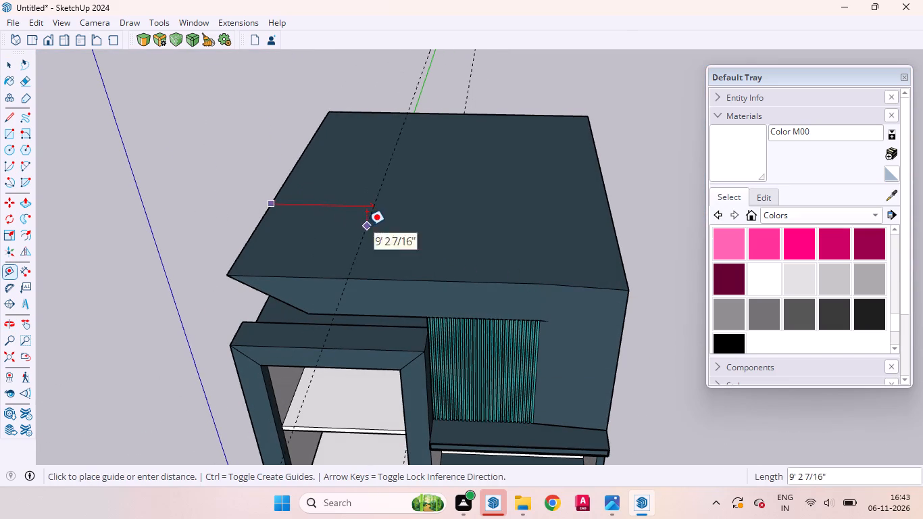
middle_click_drag(369, 221, 383, 164)
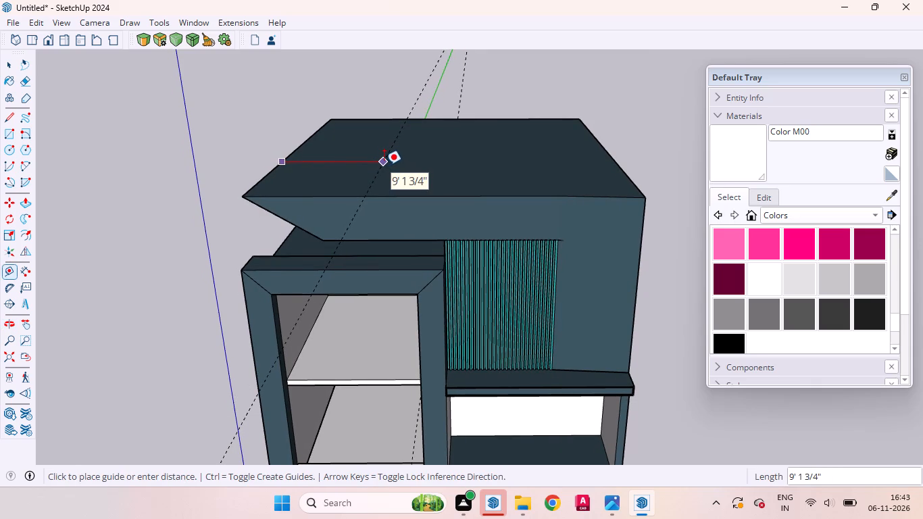
left_click(384, 166)
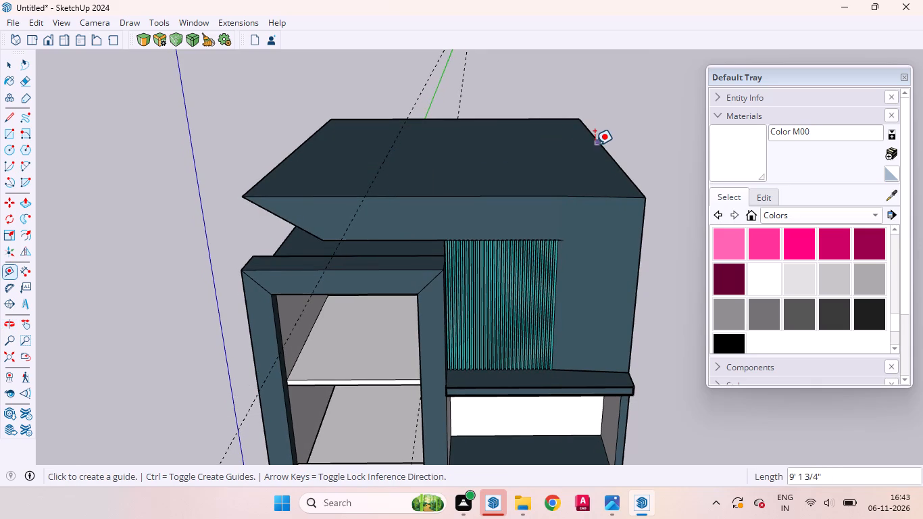
left_click(598, 145)
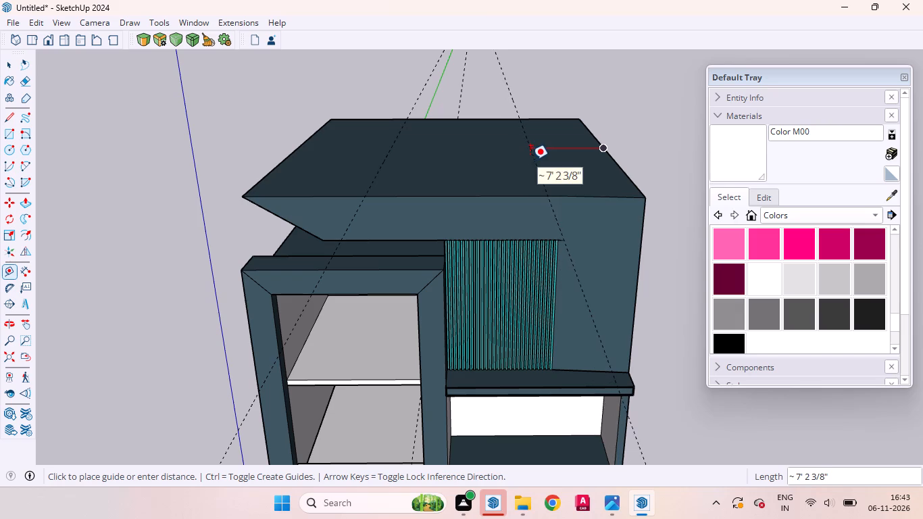
left_click(530, 160)
Place two crosswise guides on the unit's top, about 4' 11 1/4" from the front edge and about 14' 4" from the back edge.
middle_click_drag(552, 162, 245, 301)
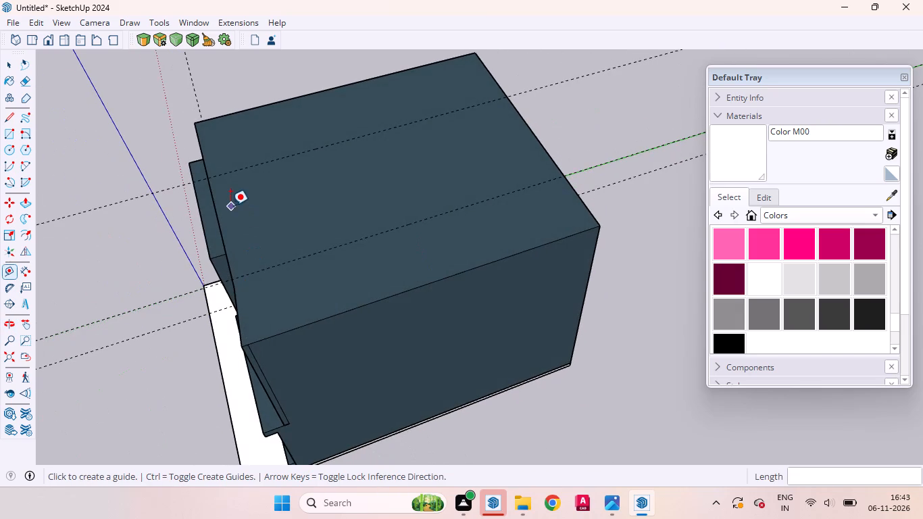
left_click(218, 205)
scroll(269, 195, "down", 5)
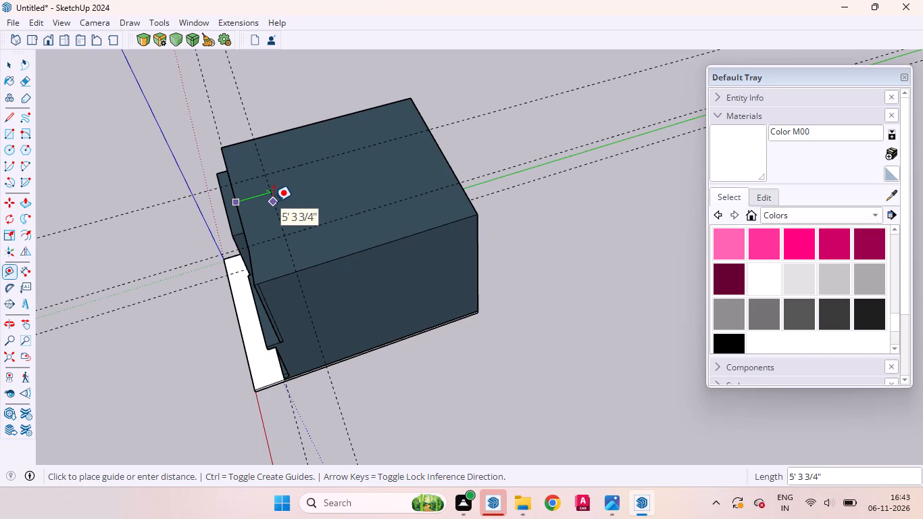
left_click(271, 201)
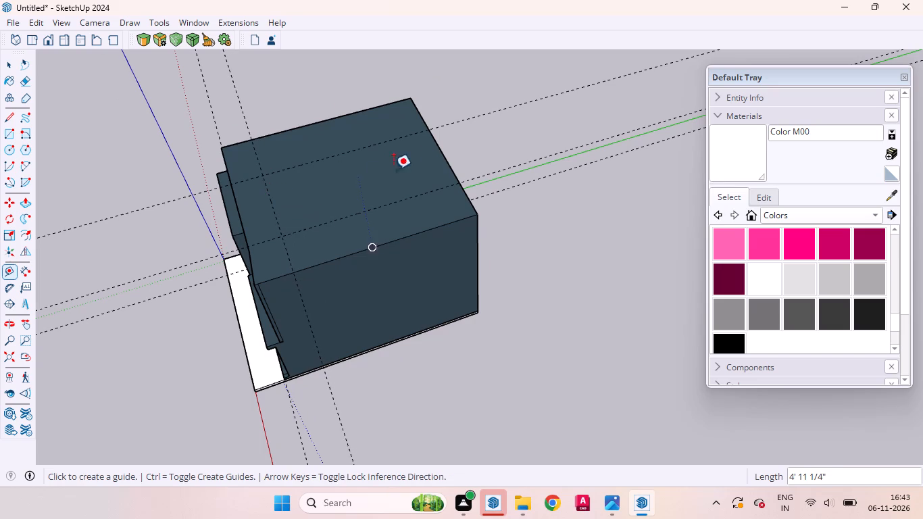
left_click(441, 153)
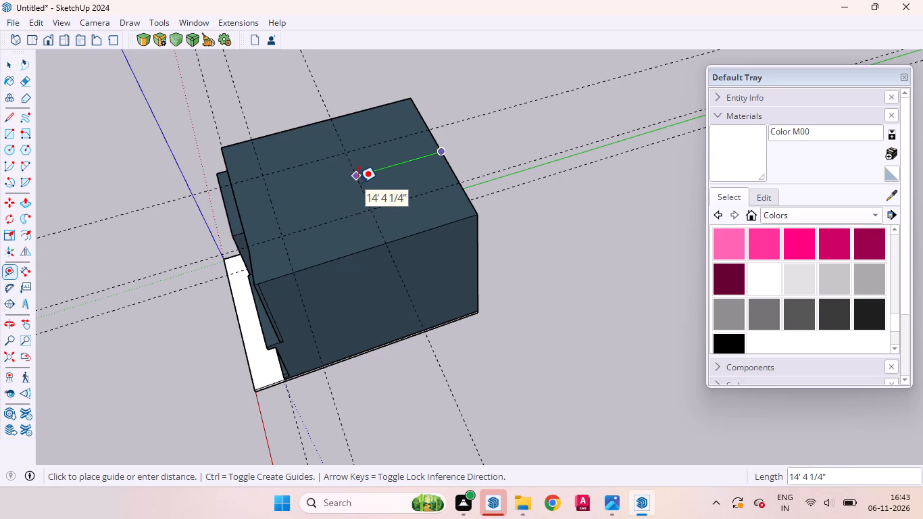
left_click(358, 182)
key("space")
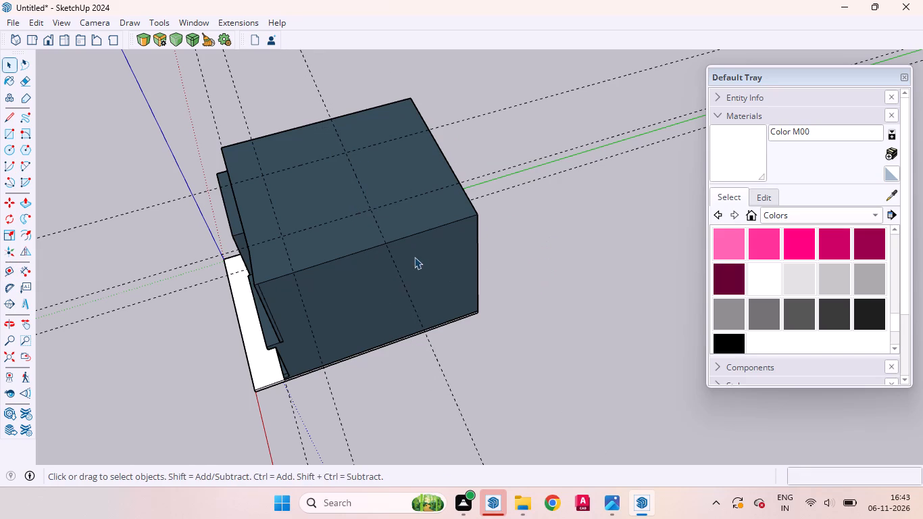
Open the unit's group for editing and paint its top face with Color M00.
left_click(339, 202)
left_click(330, 200)
left_click(326, 196)
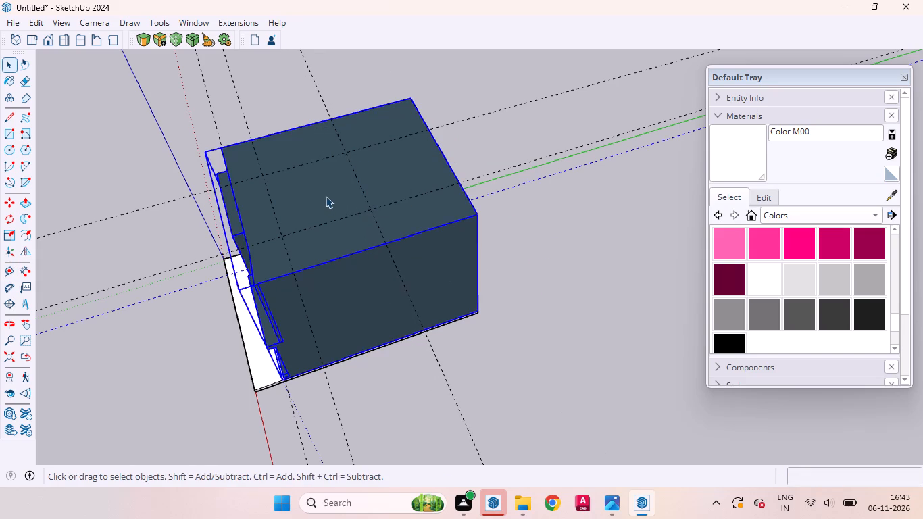
double_click(299, 184)
left_click(302, 189)
double_click(307, 193)
double_click(303, 219)
left_click(319, 178)
left_click(757, 143)
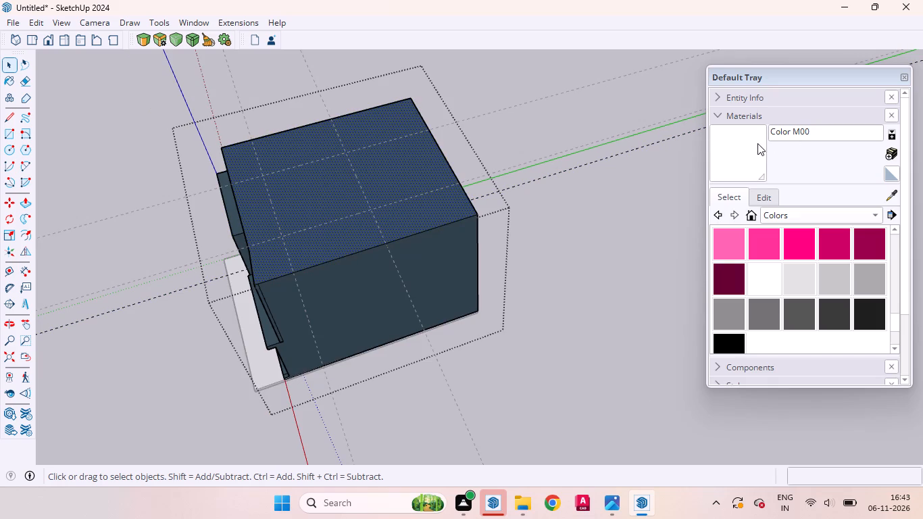
left_click(312, 194)
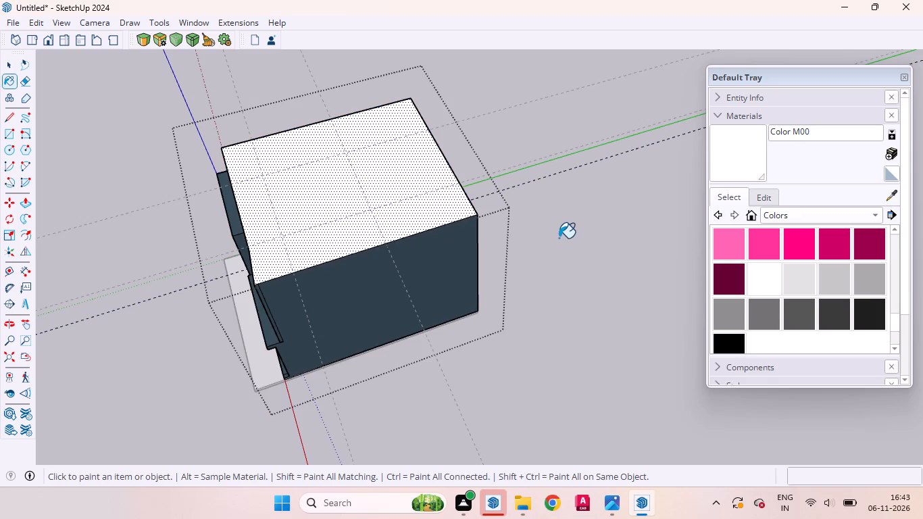
key("space")
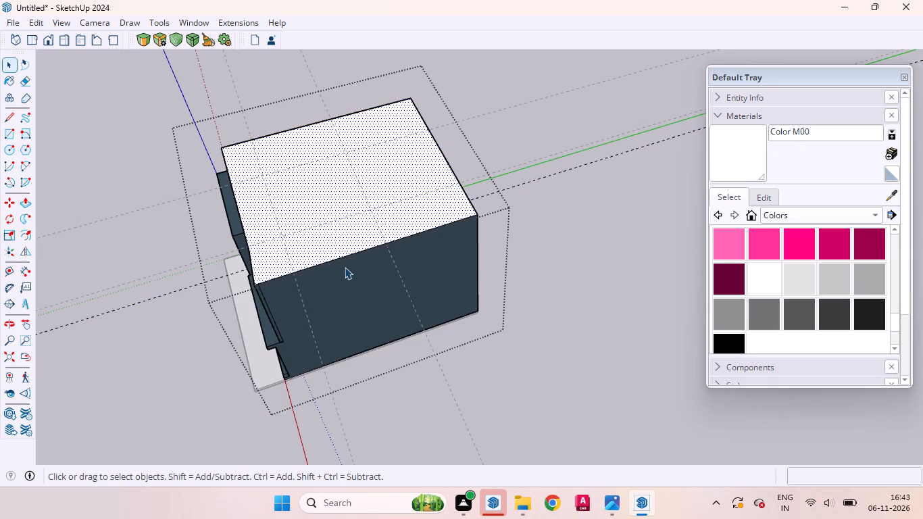
Draw a rectangle about 13' 8" by 13' 5 1/2" on the top face between the guide intersections.
key("r")
left_click(284, 234)
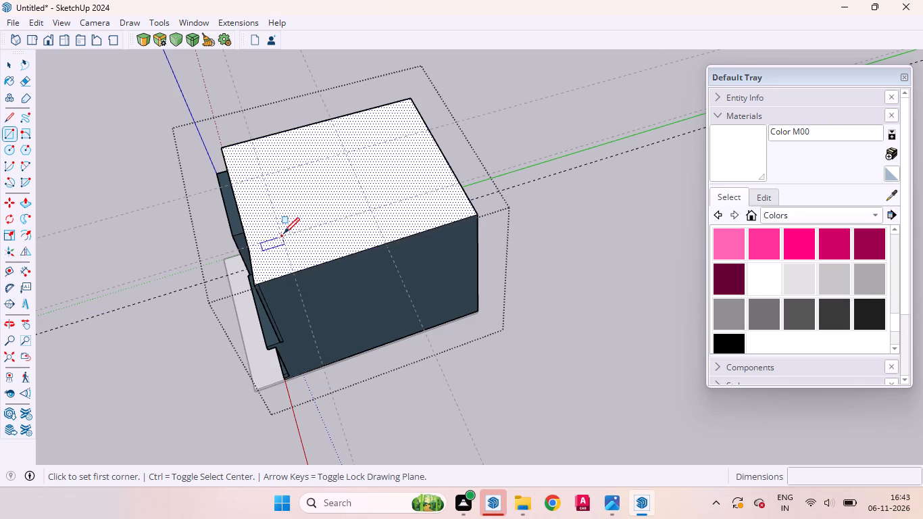
left_click(349, 152)
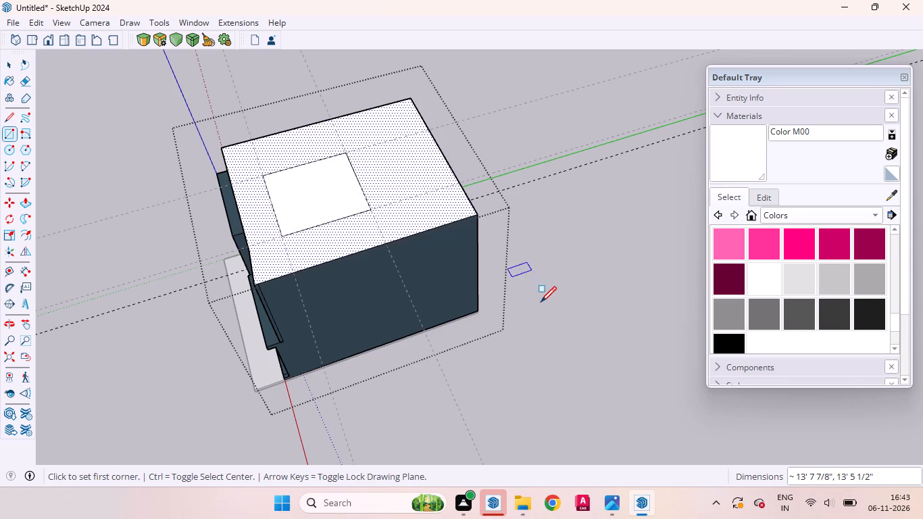
key("space")
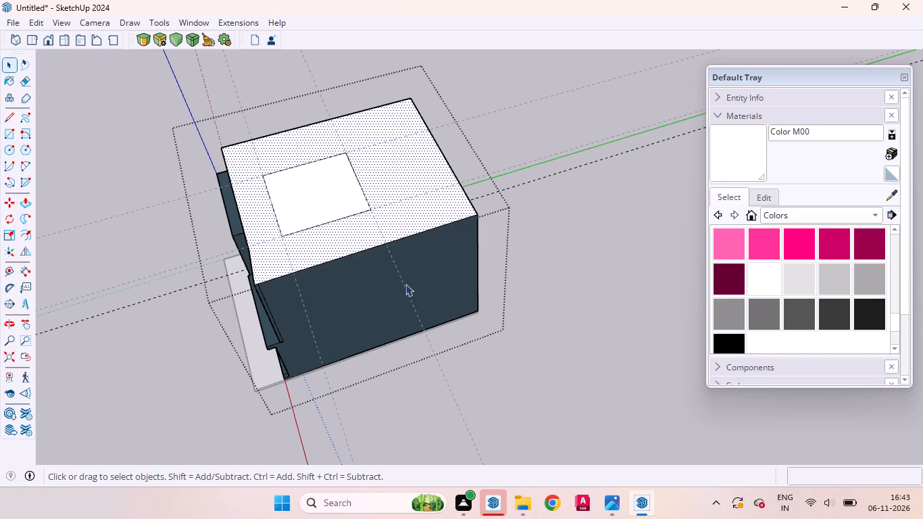
Widen the rectangle by moving its niche-side edge outward about 2' 7 11/16".
middle_click_drag(422, 275, 757, 217)
left_click(469, 256)
middle_click_drag(453, 274, 453, 214)
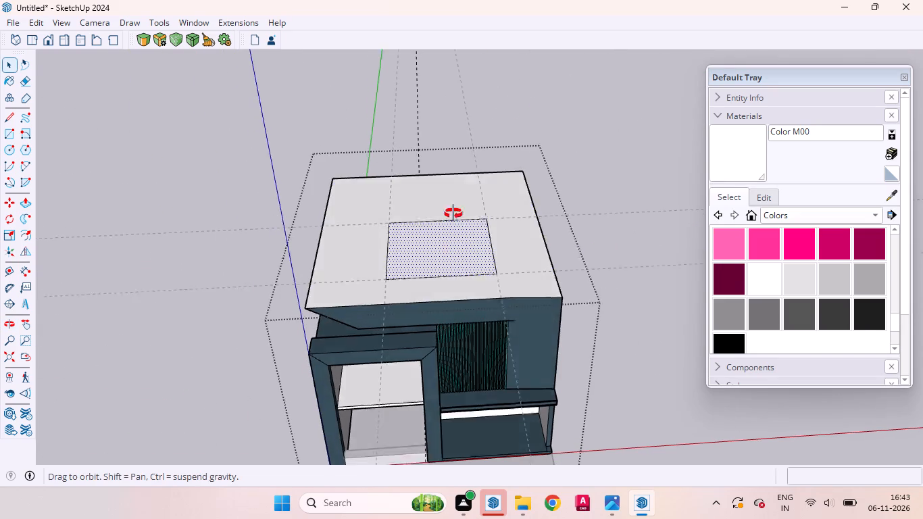
middle_click_drag(453, 214, 424, 287)
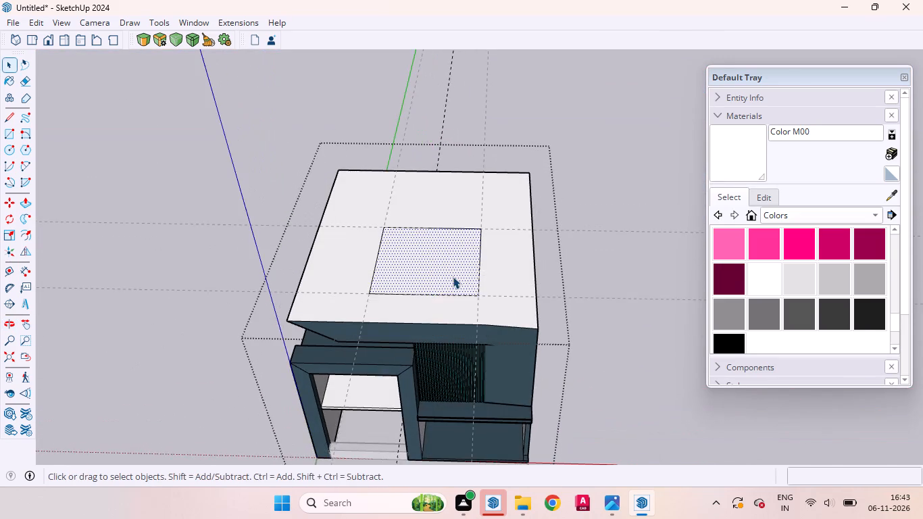
scroll(453, 276, "up", 3)
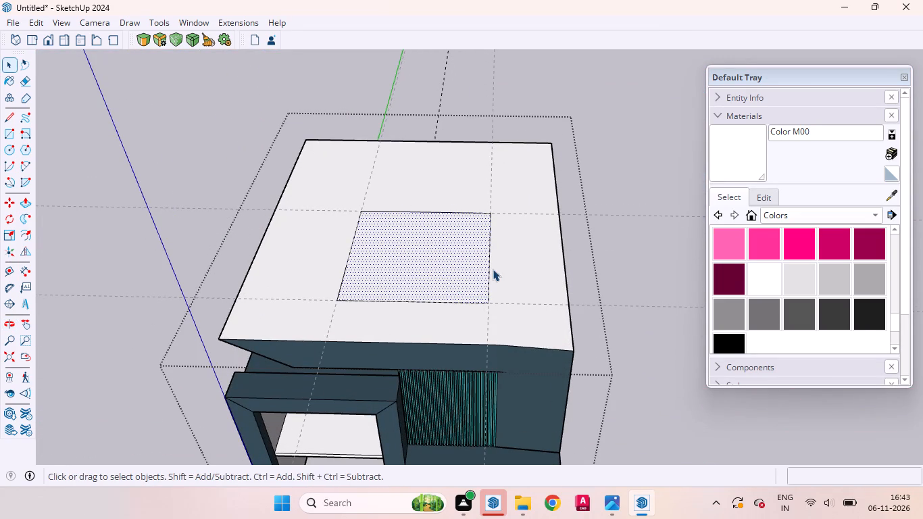
left_click(489, 250)
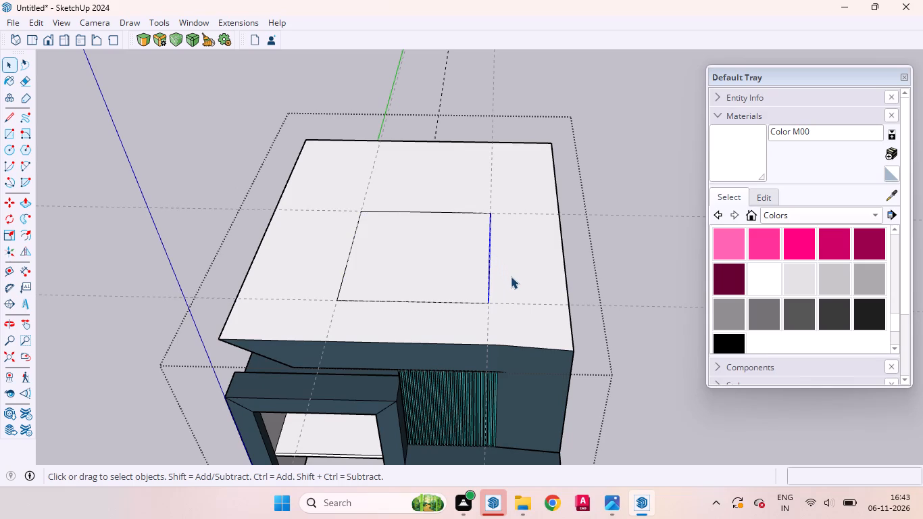
key("m")
left_click(509, 281)
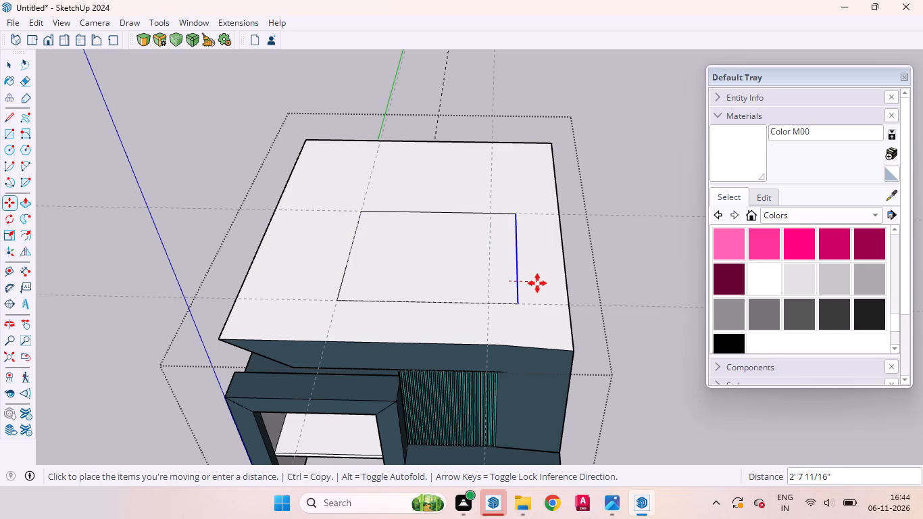
left_click(537, 283)
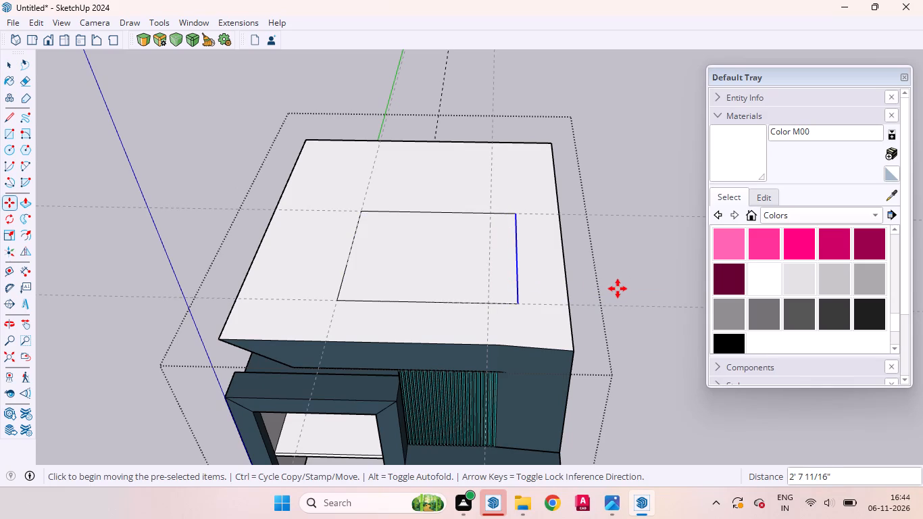
key("space")
Push/Pull the rectangle on the unit's top upward about 3' 7" into a raised block.
left_click(405, 253)
key("p")
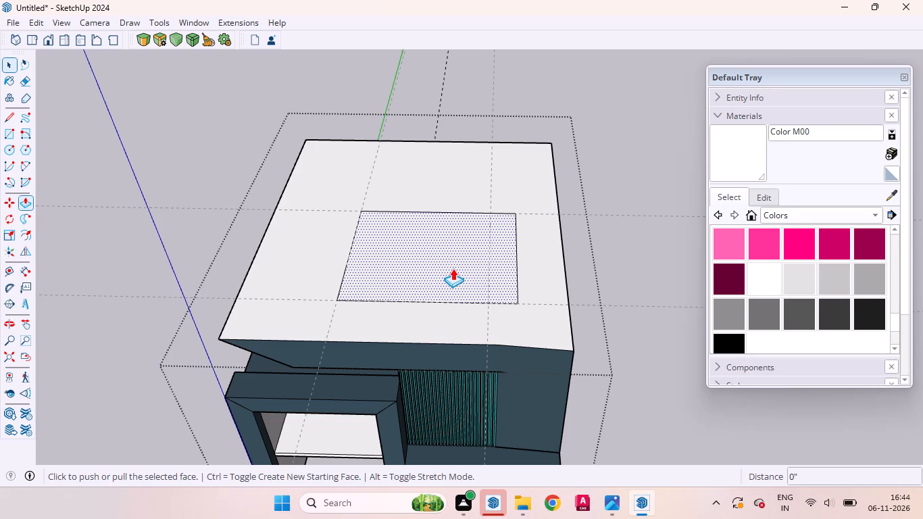
left_click(453, 268)
middle_click_drag(460, 241, 464, 84)
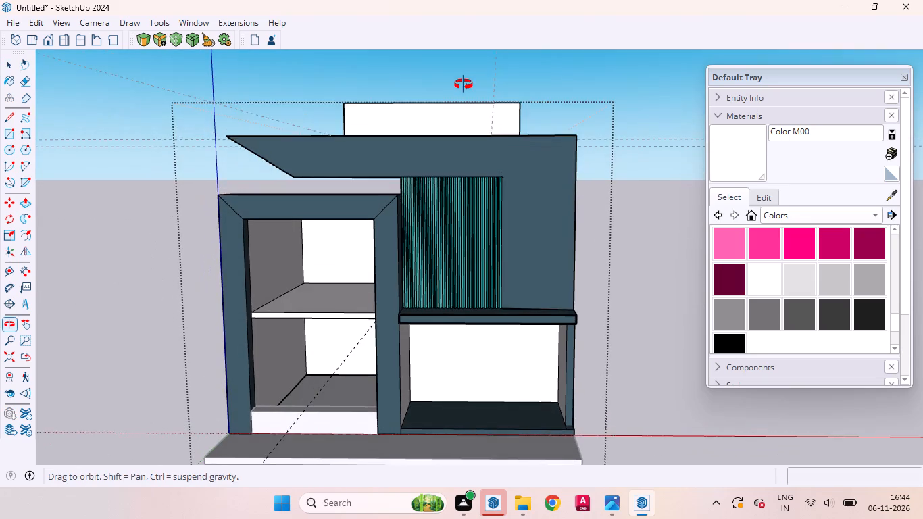
middle_click_drag(464, 84, 464, 89)
scroll(463, 95, "down", 3)
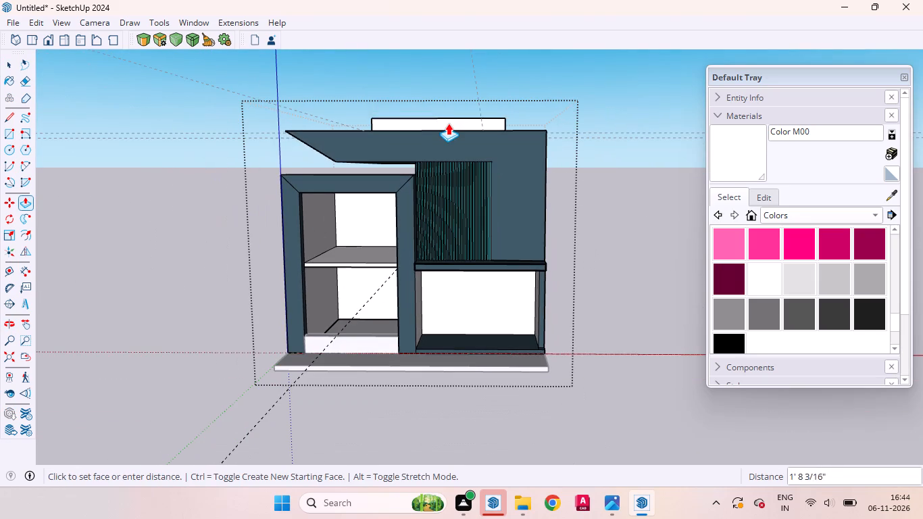
middle_click_drag(448, 123, 445, 105)
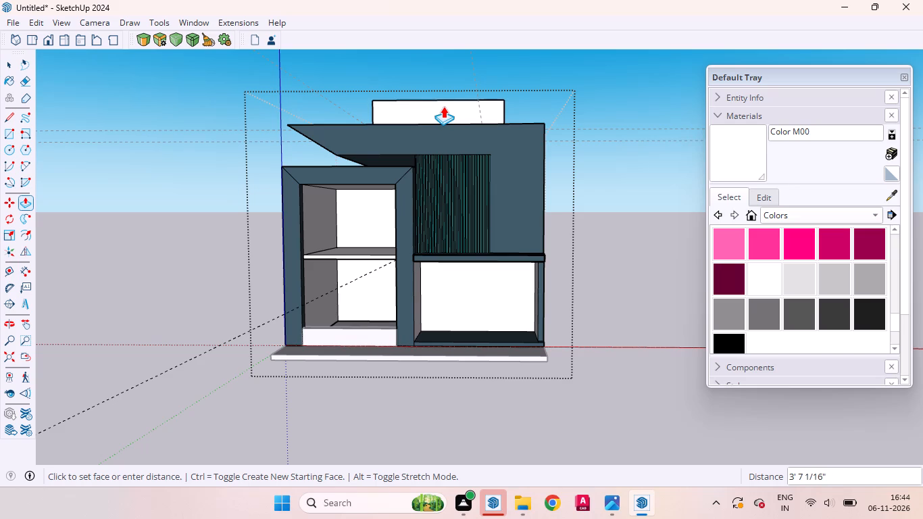
left_click(443, 106)
key("space")
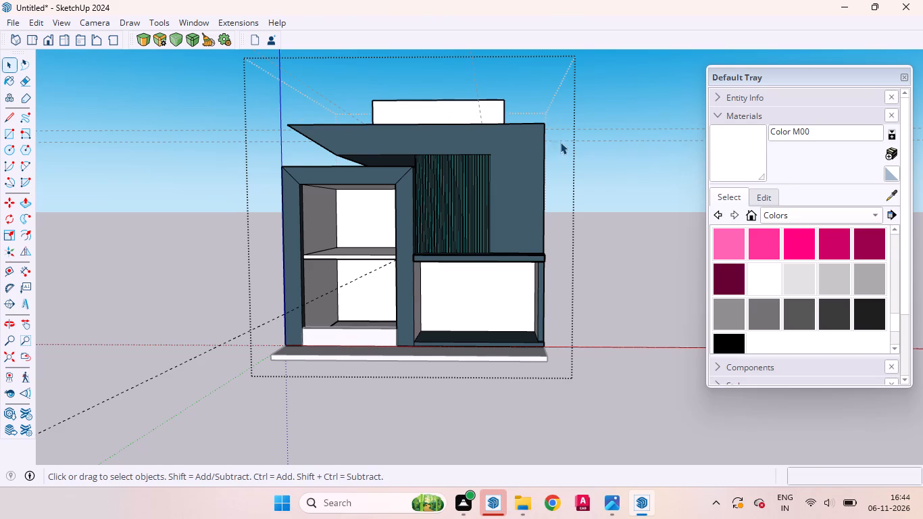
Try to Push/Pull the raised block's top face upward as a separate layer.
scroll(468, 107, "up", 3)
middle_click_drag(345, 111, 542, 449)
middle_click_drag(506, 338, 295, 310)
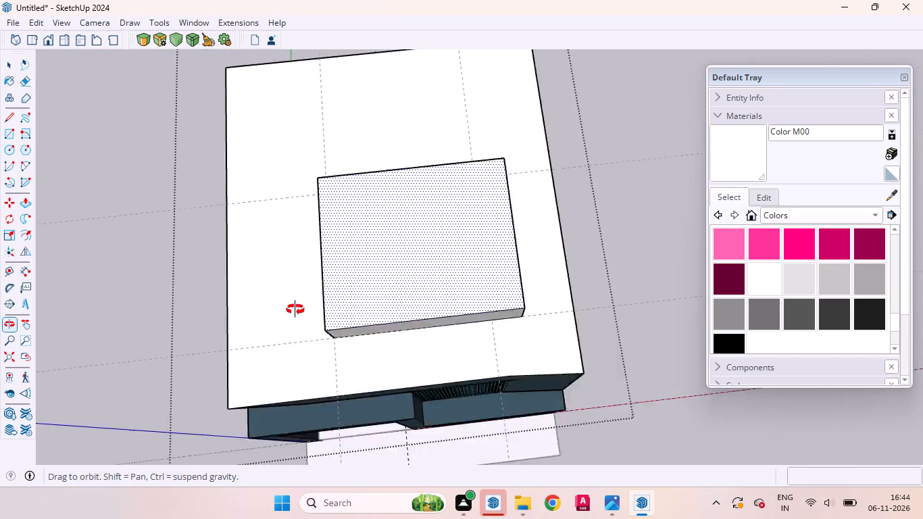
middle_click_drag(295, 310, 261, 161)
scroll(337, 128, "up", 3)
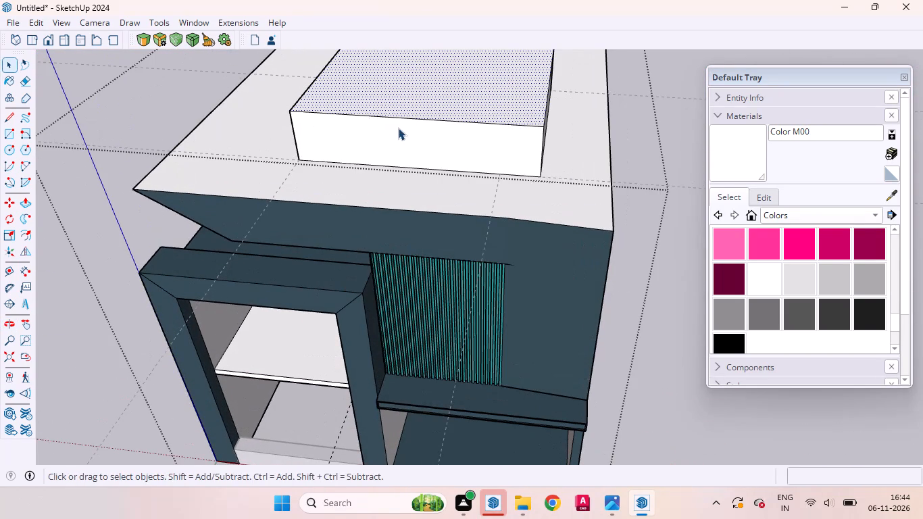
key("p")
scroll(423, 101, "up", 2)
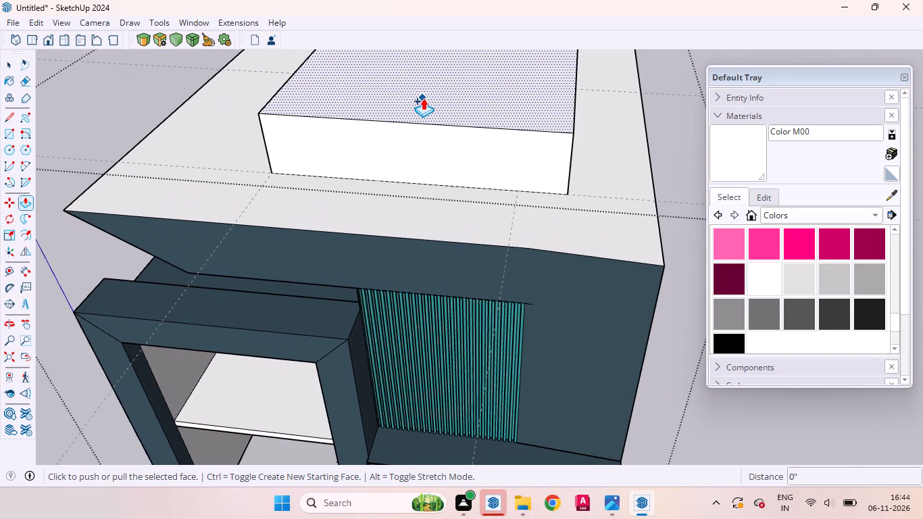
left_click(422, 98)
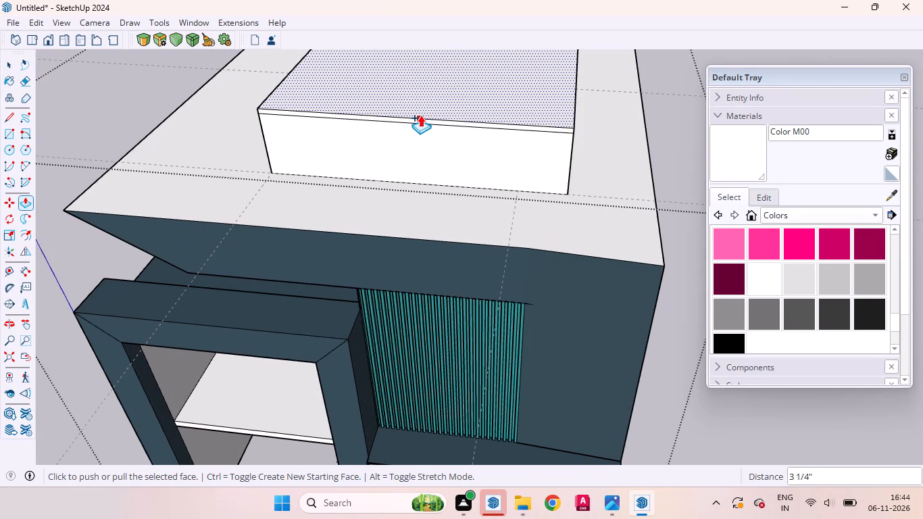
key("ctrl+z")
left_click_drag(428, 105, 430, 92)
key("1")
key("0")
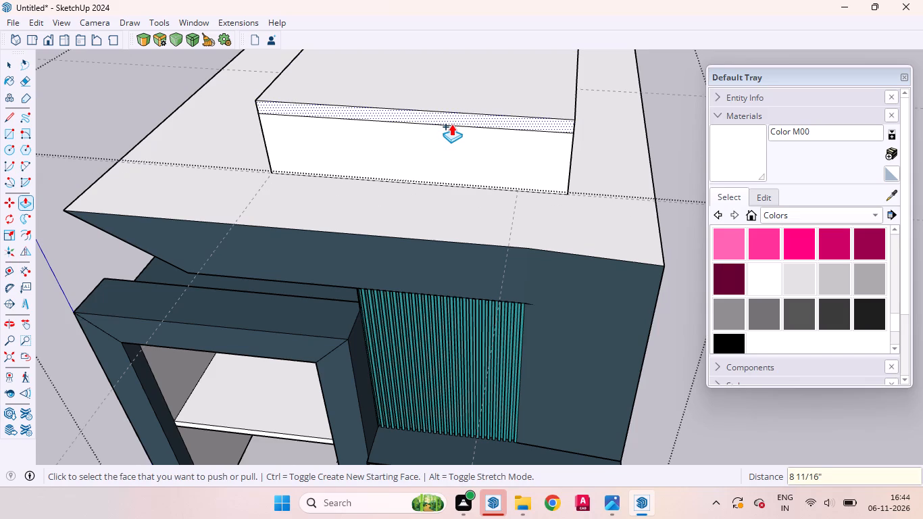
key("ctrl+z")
Push/Pull the raised block's top face up 10" as a separate cap layer.
left_click_drag(443, 107, 447, 99)
key("1")
key("0")
key("Return")
key("space")
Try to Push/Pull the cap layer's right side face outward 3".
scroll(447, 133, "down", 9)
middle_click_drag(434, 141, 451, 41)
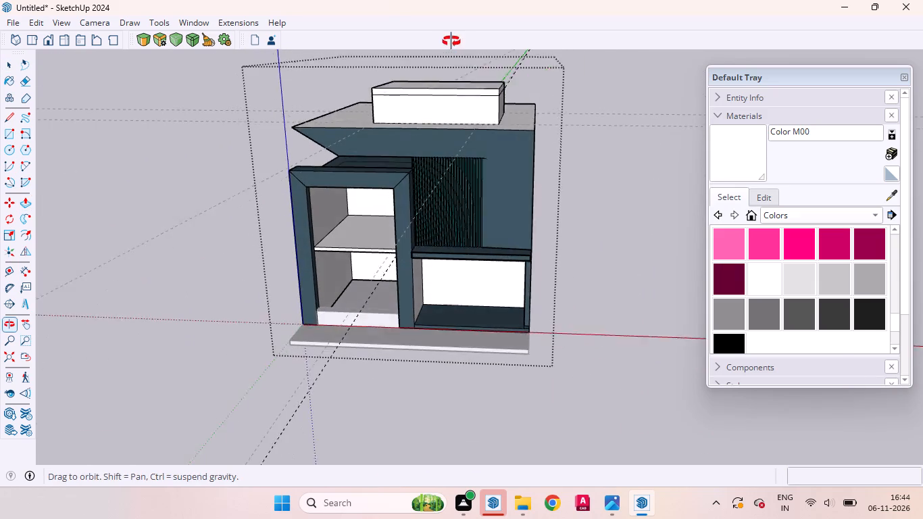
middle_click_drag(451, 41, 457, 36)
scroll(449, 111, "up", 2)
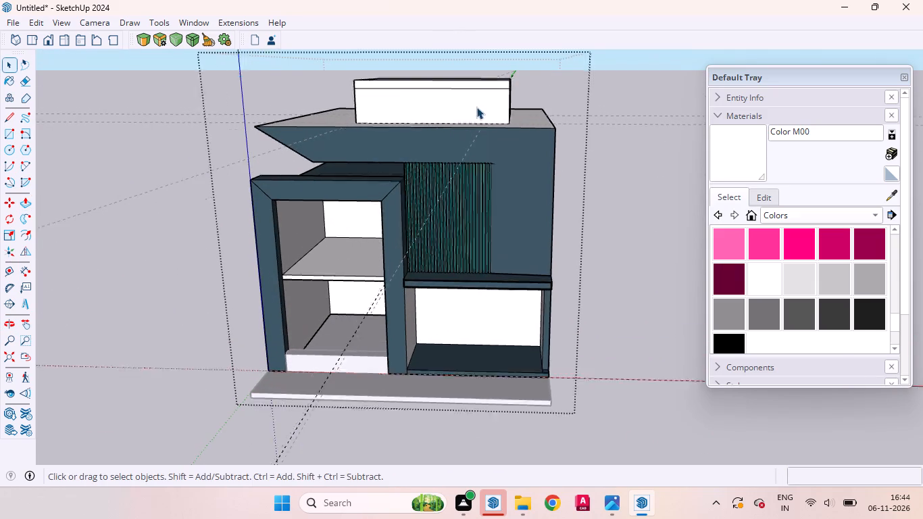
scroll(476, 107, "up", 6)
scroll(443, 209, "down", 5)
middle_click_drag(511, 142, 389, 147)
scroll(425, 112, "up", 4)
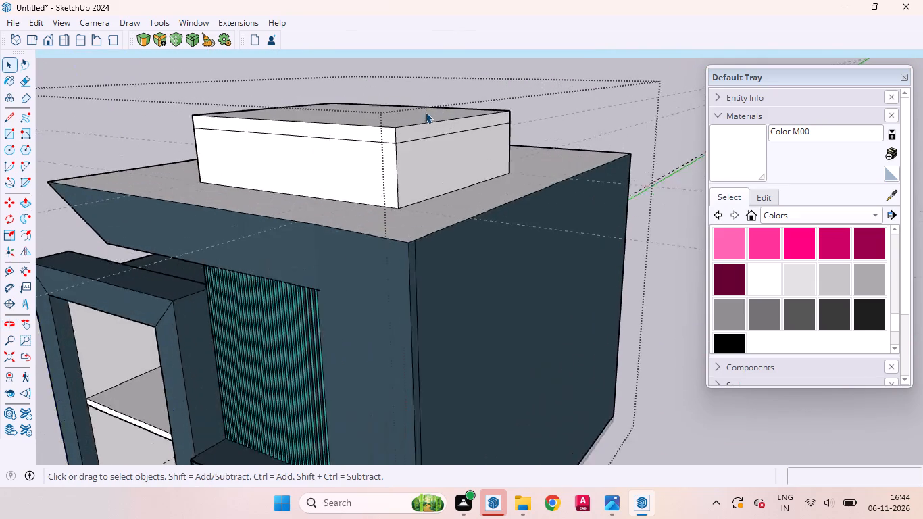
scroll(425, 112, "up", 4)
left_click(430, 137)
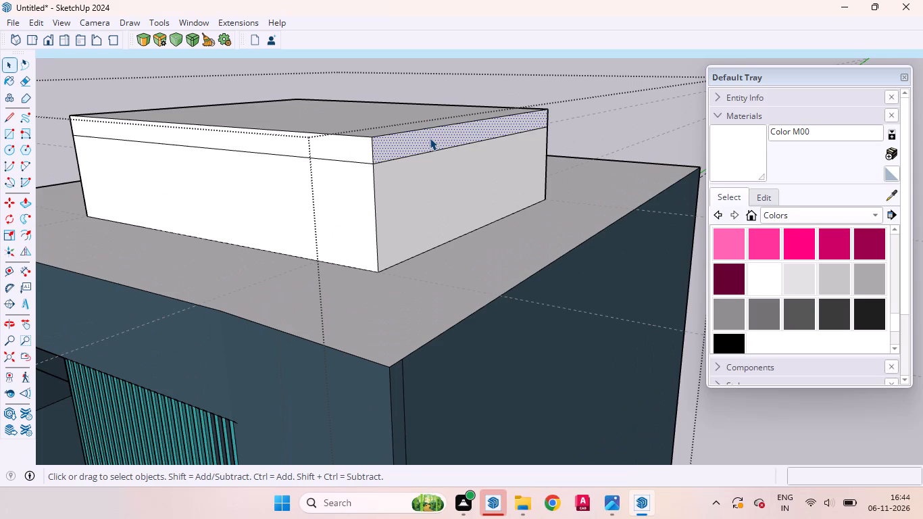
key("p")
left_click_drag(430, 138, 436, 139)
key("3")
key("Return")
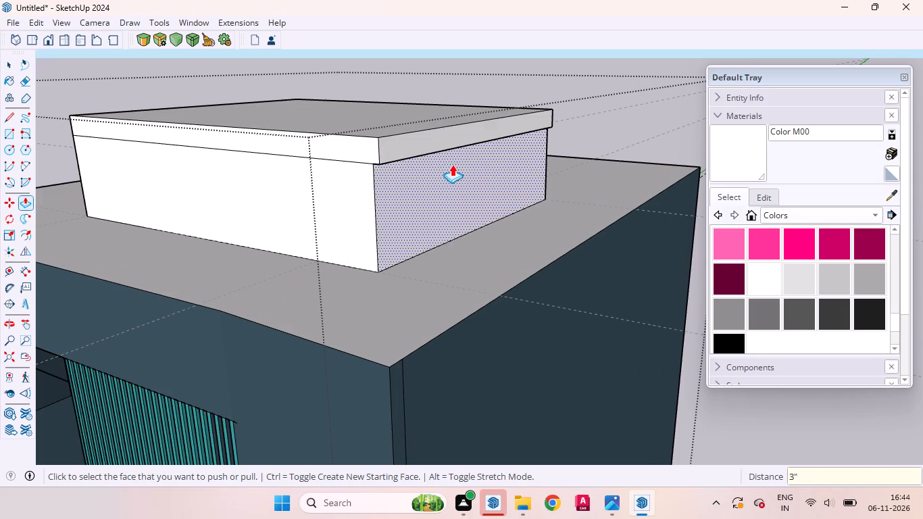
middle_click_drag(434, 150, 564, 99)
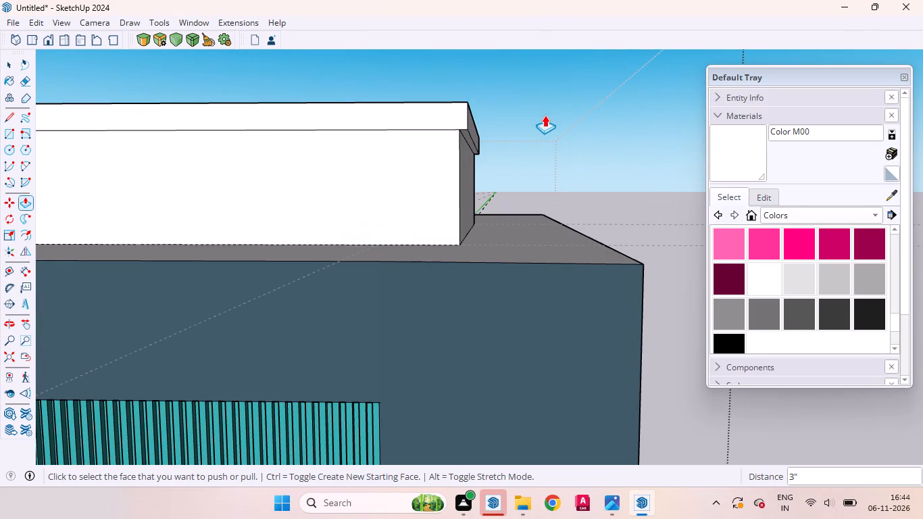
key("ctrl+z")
Push/Pull the cap layer's right side and front faces outward 3" each.
scroll(488, 107, "up", 1)
scroll(488, 107, "down", 1)
scroll(488, 107, "up", 6)
middle_click_drag(447, 137, 381, 178)
left_click_drag(445, 125, 457, 130)
key("3")
key("Return")
double_click(408, 141)
Push/Pull the cap layer's left side and back faces outward by the same 3".
scroll(515, 173, "down", 5)
middle_click_drag(445, 193, 542, 92)
scroll(542, 93, "up", 1)
scroll(575, 187, "down", 14)
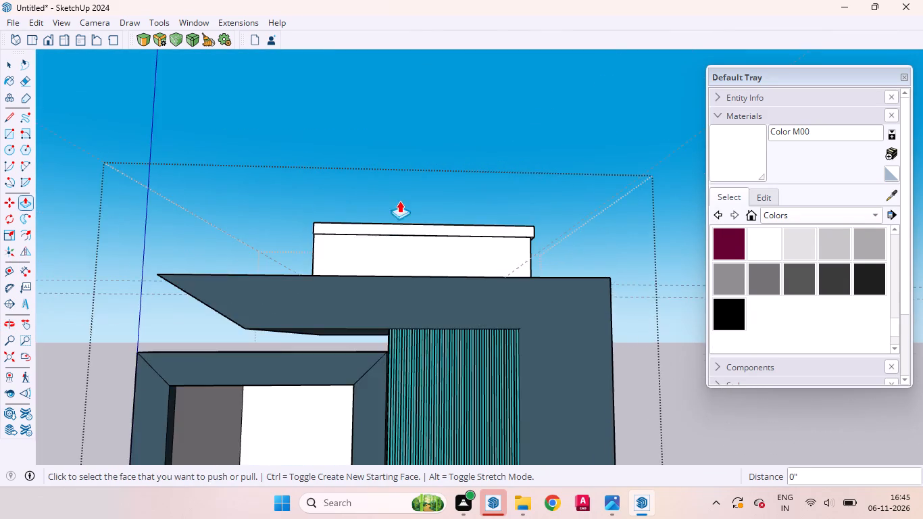
scroll(386, 203, "up", 9)
middle_click_drag(245, 232, 442, 243)
double_click(271, 252)
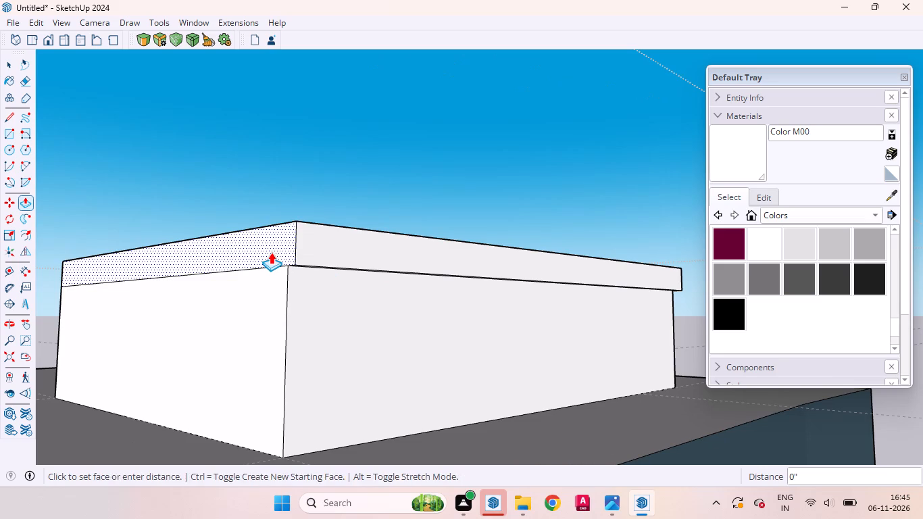
scroll(390, 247, "down", 9)
middle_click_drag(346, 303, 570, 353)
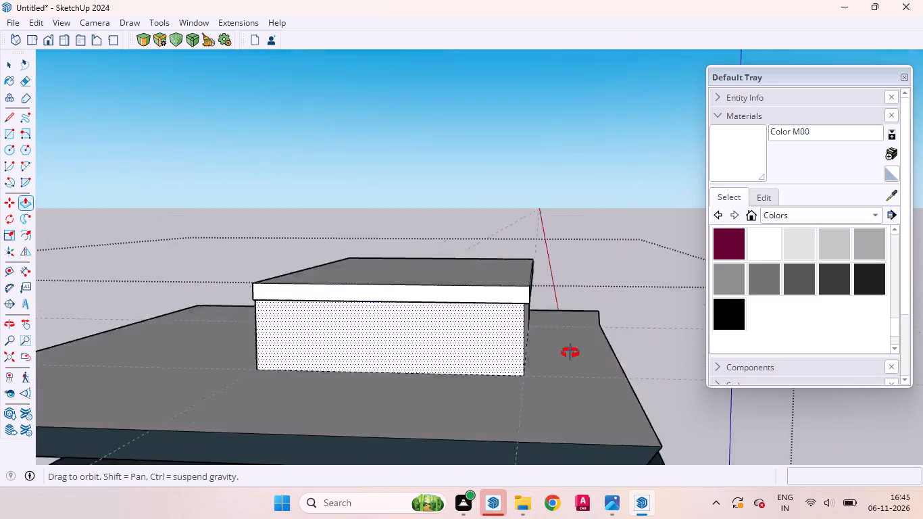
middle_click_drag(570, 353, 718, 371)
scroll(441, 387, "up", 8)
double_click(472, 305)
Push/Pull the cap layer's right side and front faces outward by a further 3" each.
middle_click_drag(465, 313, 458, 313)
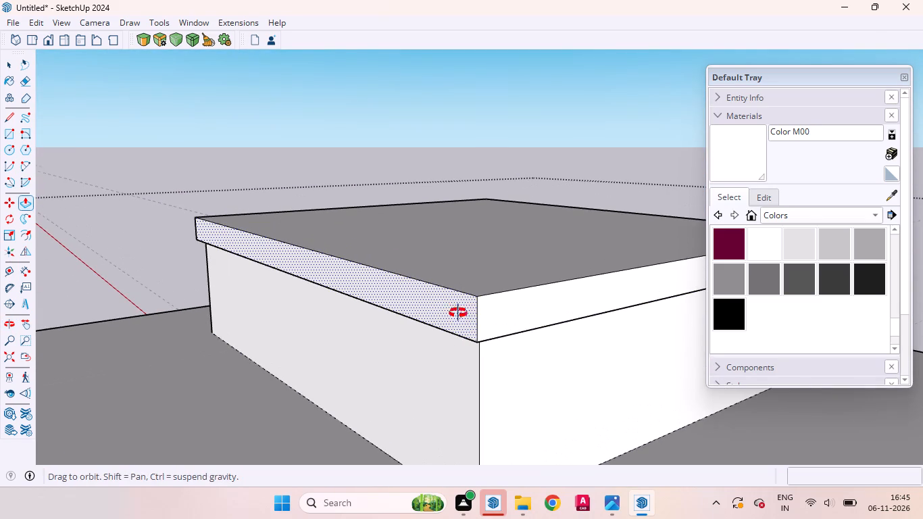
middle_click_drag(458, 313, 216, 309)
scroll(340, 326, "down", 14)
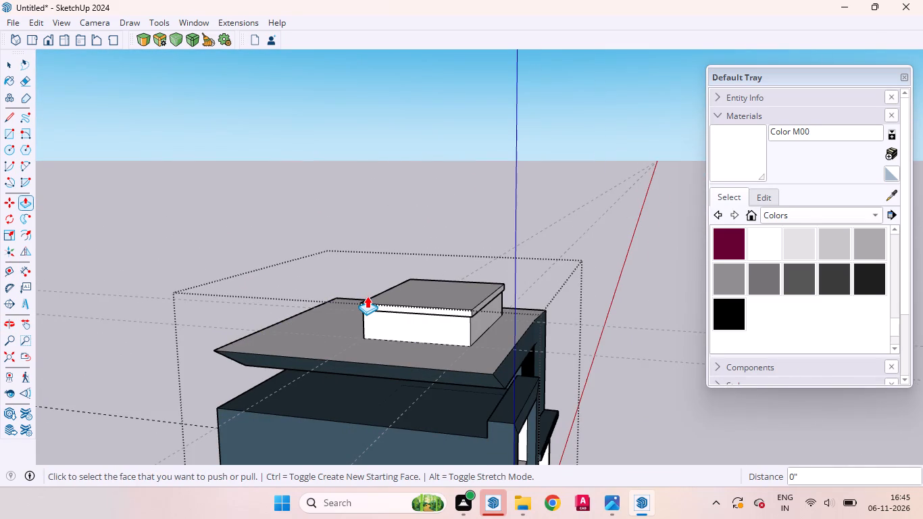
middle_click_drag(497, 316, 150, 255)
scroll(503, 250, "up", 8)
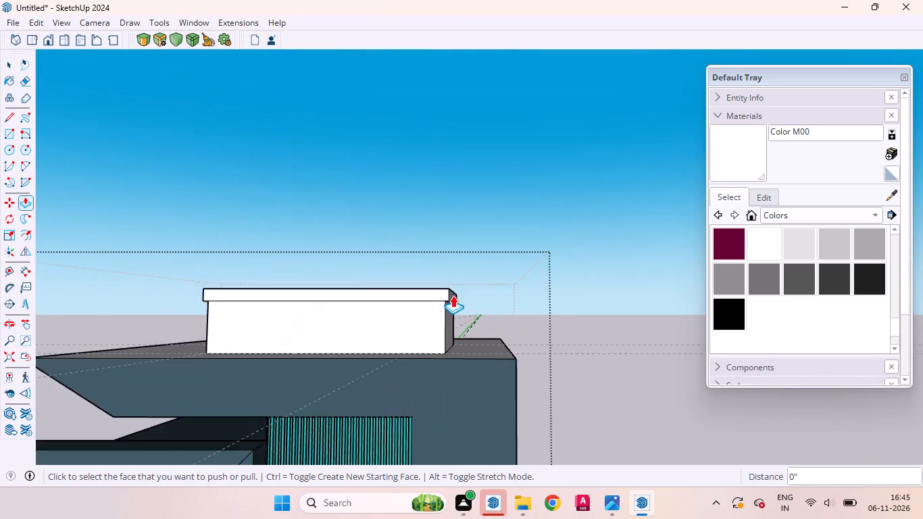
scroll(453, 295, "up", 10)
double_click(446, 312)
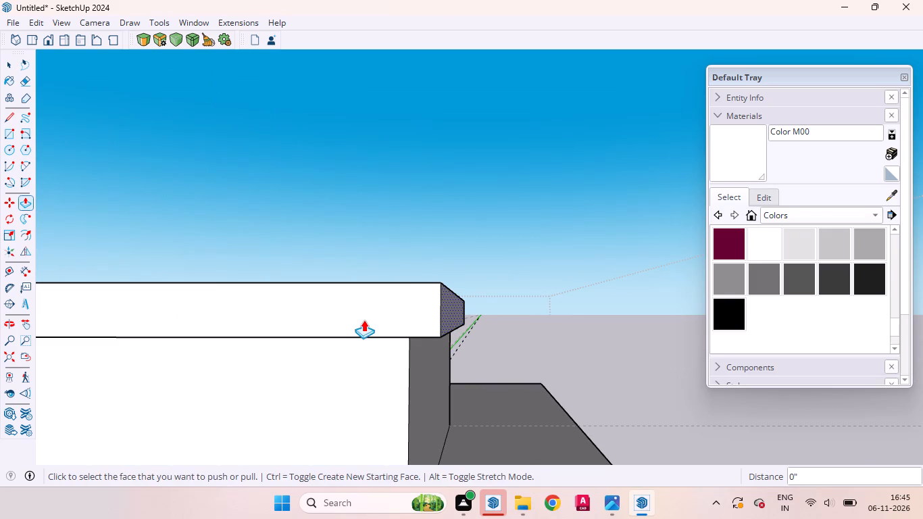
double_click(364, 318)
Push/Pull the cap layer's back and left side faces outward by a further 3" each.
middle_click_drag(449, 320, 193, 228)
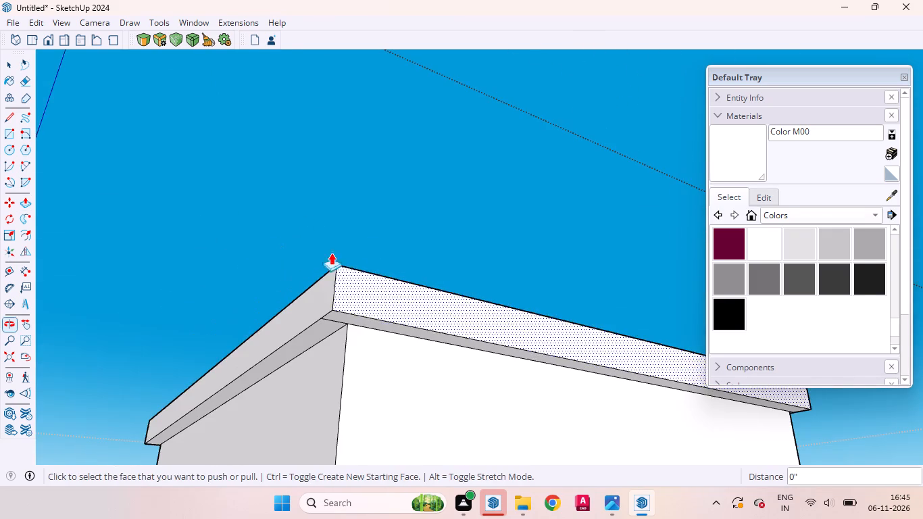
middle_click_drag(490, 324, 234, 463)
scroll(246, 396, "down", 12)
scroll(491, 373, "up", 3)
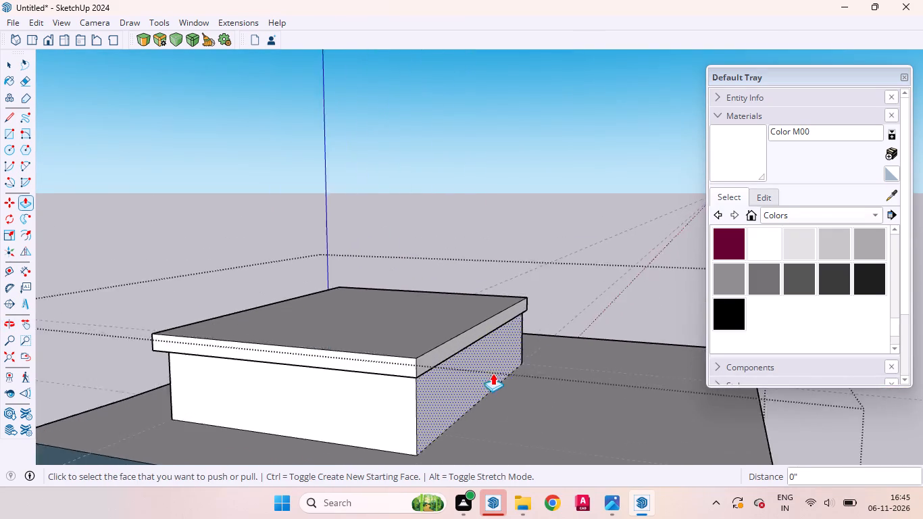
scroll(493, 373, "up", 10)
double_click(407, 320)
scroll(535, 307, "up", 1)
middle_click_drag(532, 317, 160, 407)
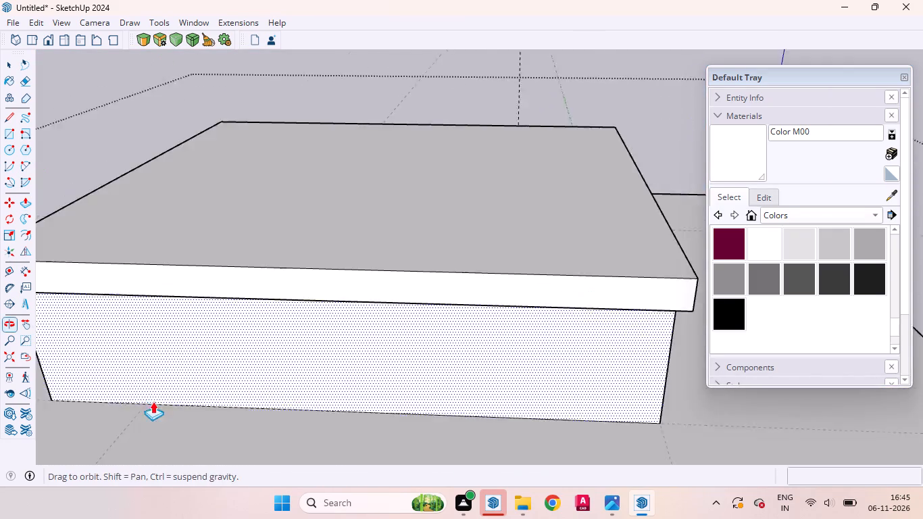
scroll(242, 321, "down", 7)
scroll(427, 312, "up", 12)
middle_click_drag(475, 282, 434, 268)
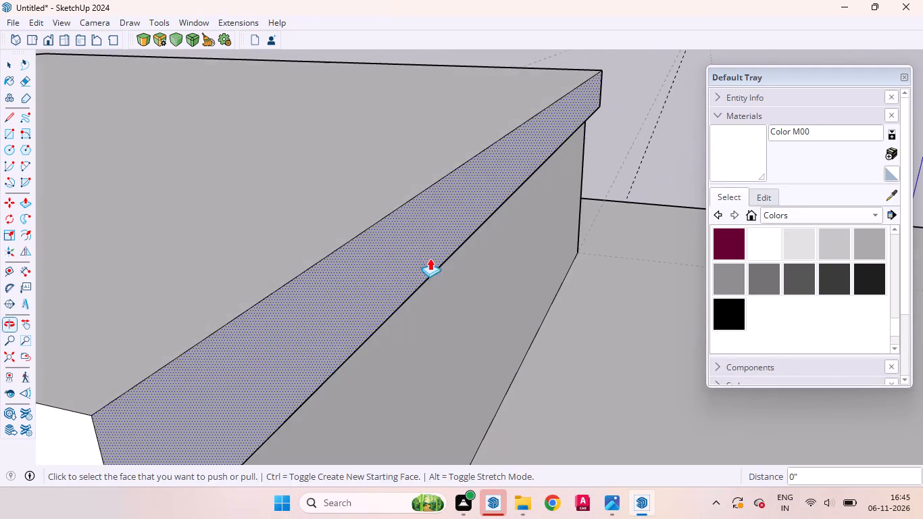
double_click(414, 255)
scroll(461, 246, "down", 4)
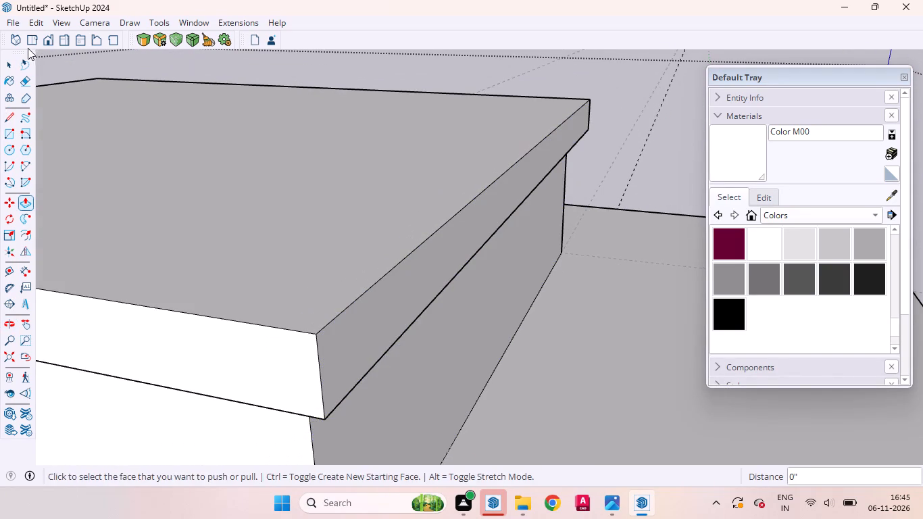
left_click(7, 70)
Erase the short seam line on the underside of the cap's overhang at the front-left corner.
scroll(418, 178, "down", 9)
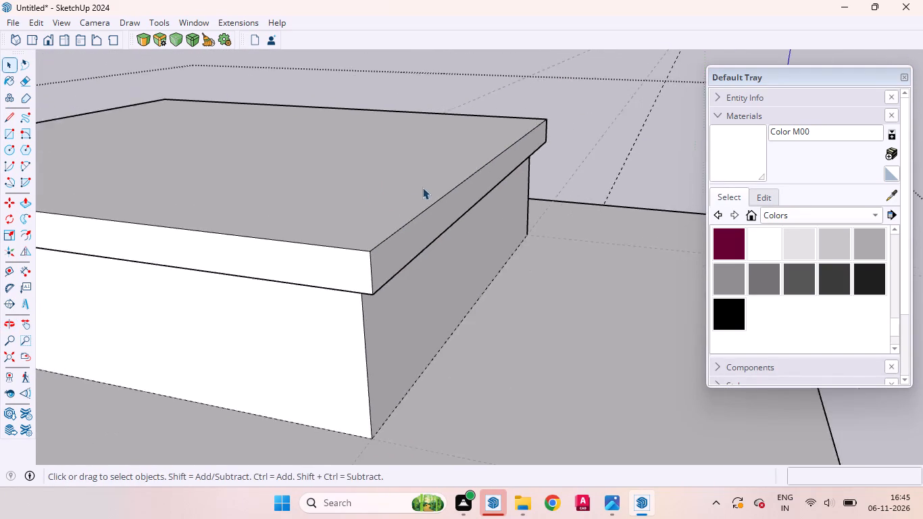
scroll(422, 187, "down", 2)
middle_click_drag(456, 222, 141, 268)
scroll(289, 276, "down", 7)
middle_click_drag(491, 202, 391, 225)
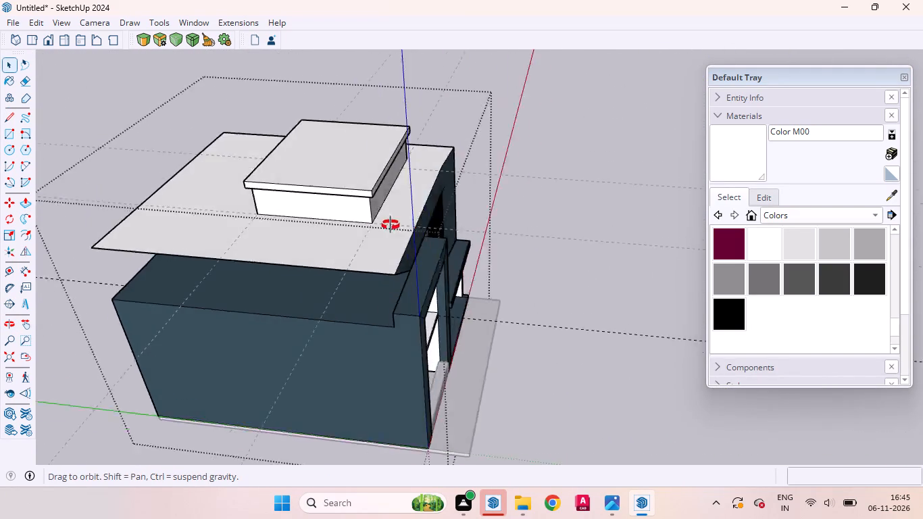
middle_click_drag(391, 225, 232, 168)
scroll(361, 130, "up", 19)
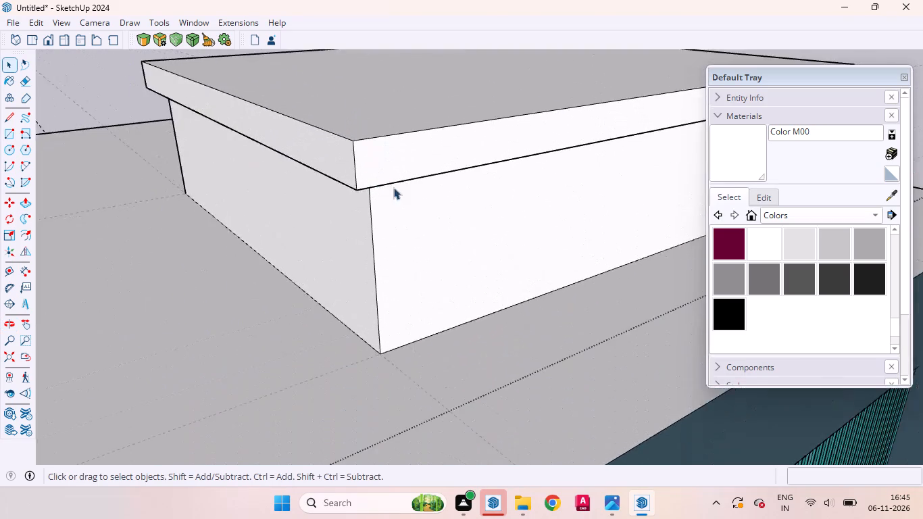
middle_click_drag(392, 190, 307, 41)
scroll(358, 141, "up", 11)
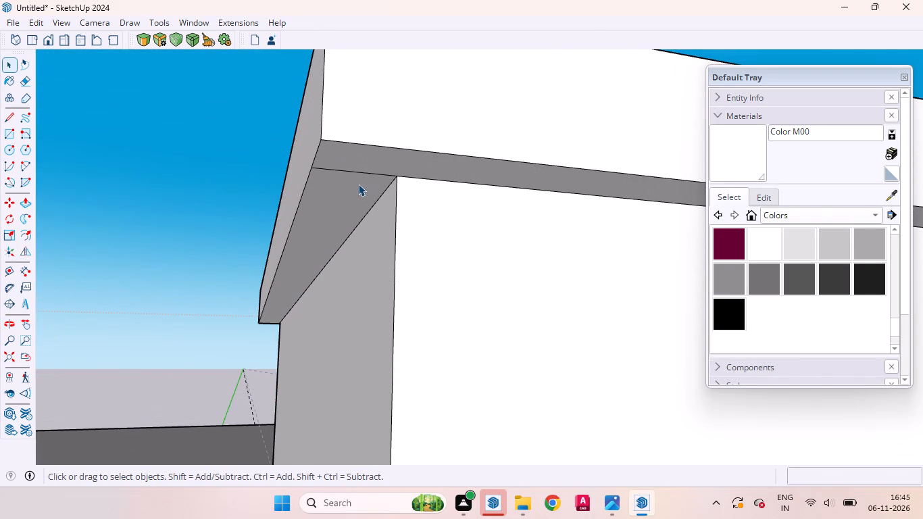
left_click(353, 174)
right_click(353, 174)
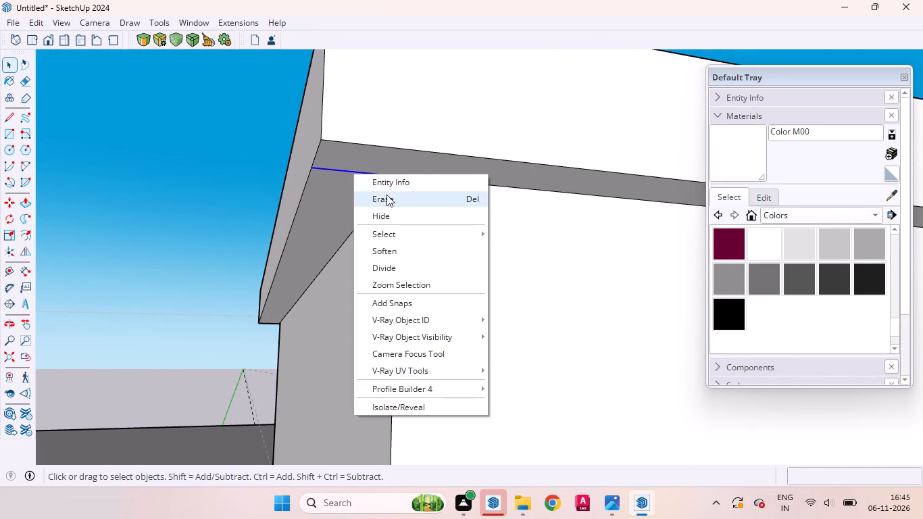
left_click(386, 195)
Erase the short seam line on the underside of the cap's overhang at the front-right corner.
scroll(275, 316, "up", 4)
scroll(273, 316, "down", 11)
scroll(267, 306, "up", 1)
scroll(267, 306, "down", 4)
middle_click_drag(377, 264, 300, 249)
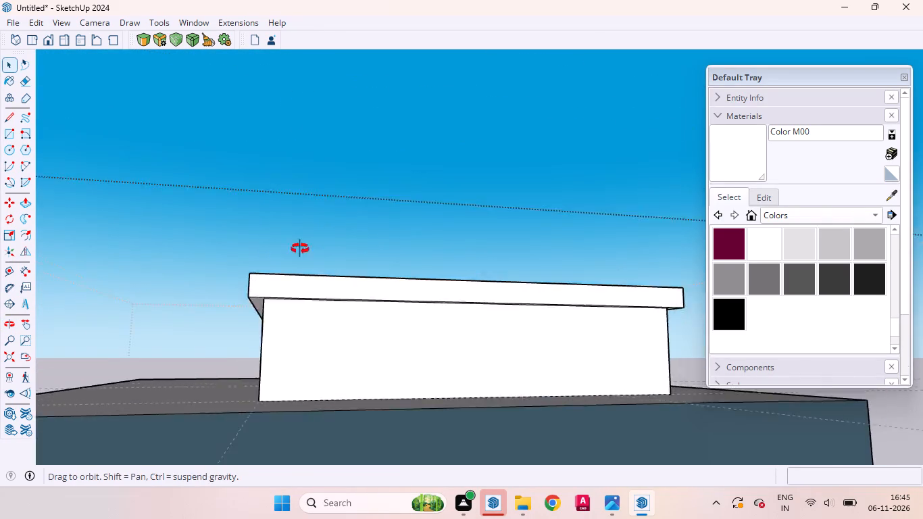
middle_click_drag(300, 249, 197, 217)
scroll(328, 206, "up", 4)
scroll(353, 211, "down", 2)
scroll(460, 218, "up", 13)
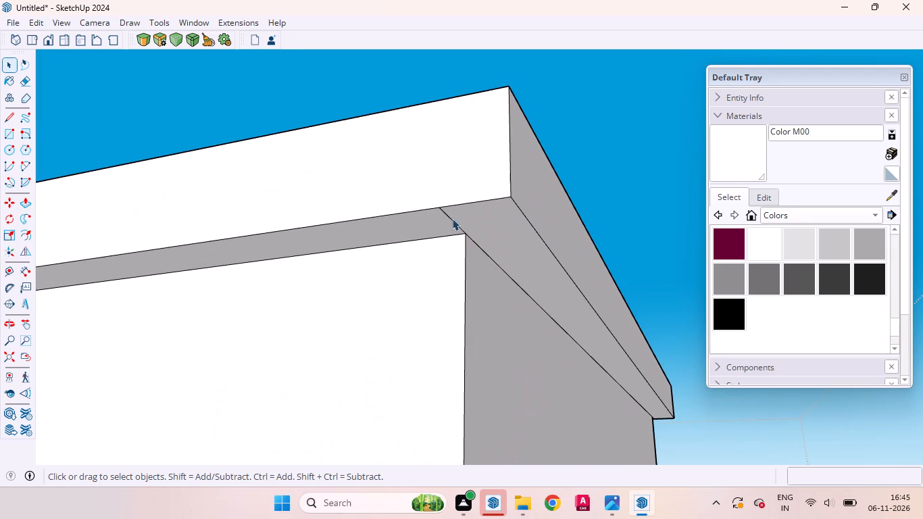
left_click(451, 220)
right_click(451, 220)
left_click(482, 243)
Erase the short seam line on the cap overhang's underside at the next corner around the block.
middle_click_drag(645, 357, 497, 299)
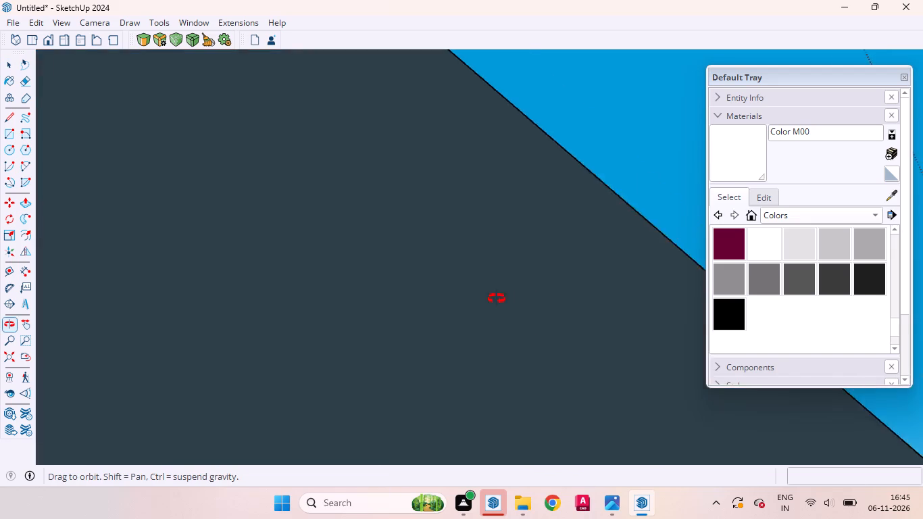
middle_click_drag(497, 299, 330, 339)
scroll(297, 349, "down", 2)
scroll(297, 349, "up", 1)
scroll(297, 349, "down", 13)
scroll(454, 314, "up", 8)
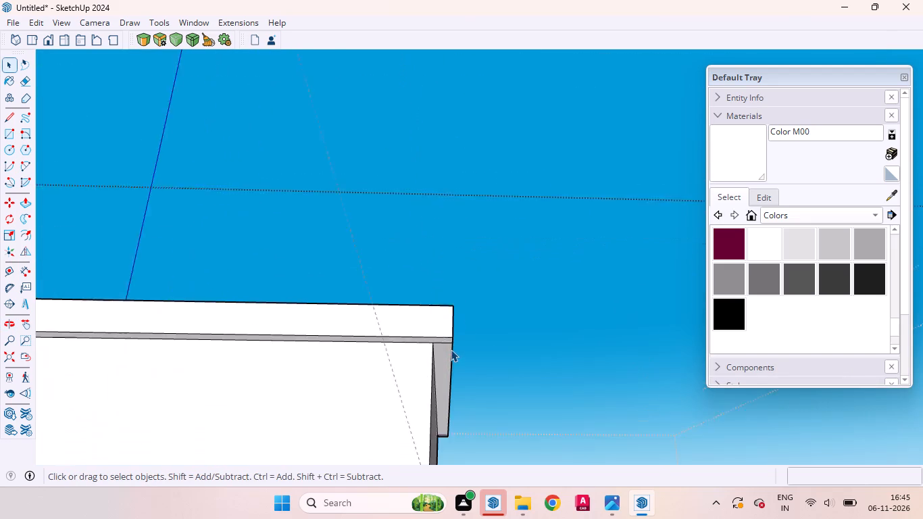
scroll(451, 349, "up", 5)
left_click(441, 337)
right_click(441, 337)
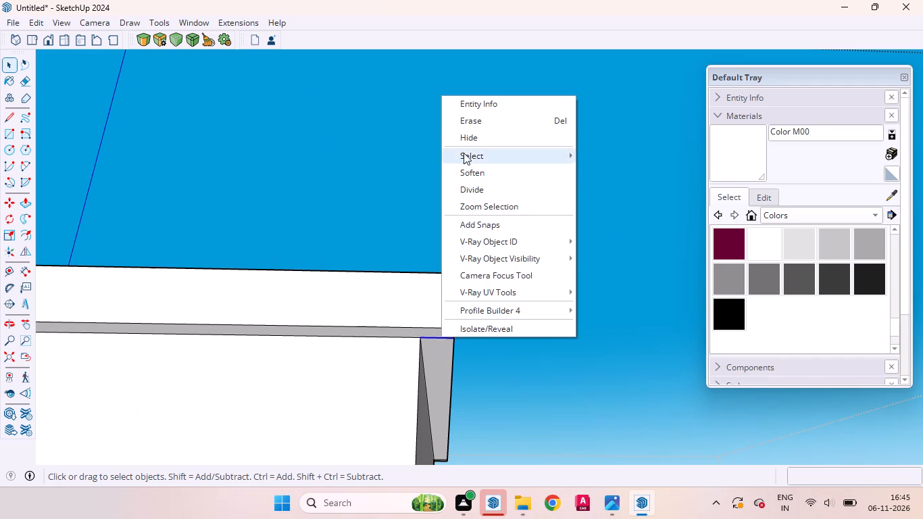
left_click(466, 123)
scroll(453, 440, "up", 2)
scroll(380, 333, "down", 4)
middle_click_drag(428, 424, 307, 387)
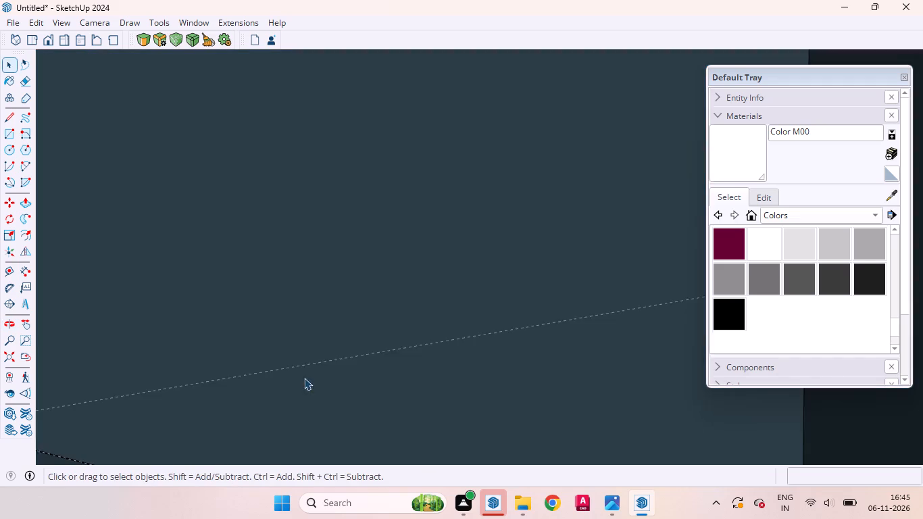
Erase the short seam line on the underside of the cap's overhang at the remaining corner of the block.
scroll(293, 335, "down", 1)
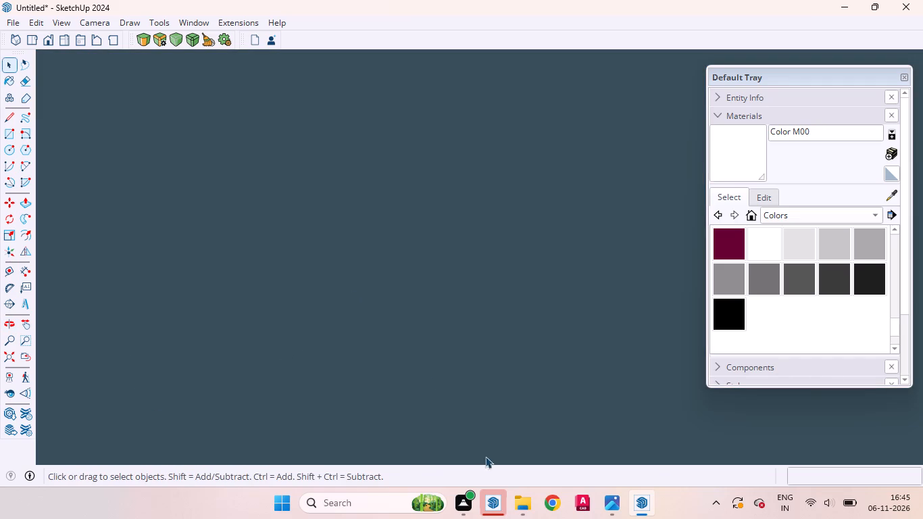
middle_click_drag(443, 347, 466, 491)
scroll(476, 345, "down", 3)
scroll(476, 339, "down", 20)
scroll(476, 339, "down", 20)
scroll(476, 339, "down", 5)
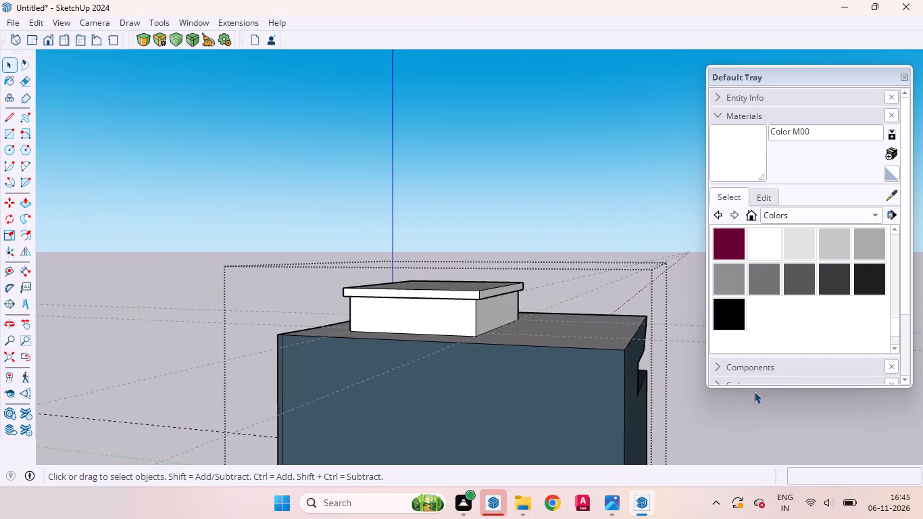
scroll(477, 316, "up", 20)
scroll(477, 316, "up", 6)
middle_click_drag(592, 341, 551, 289)
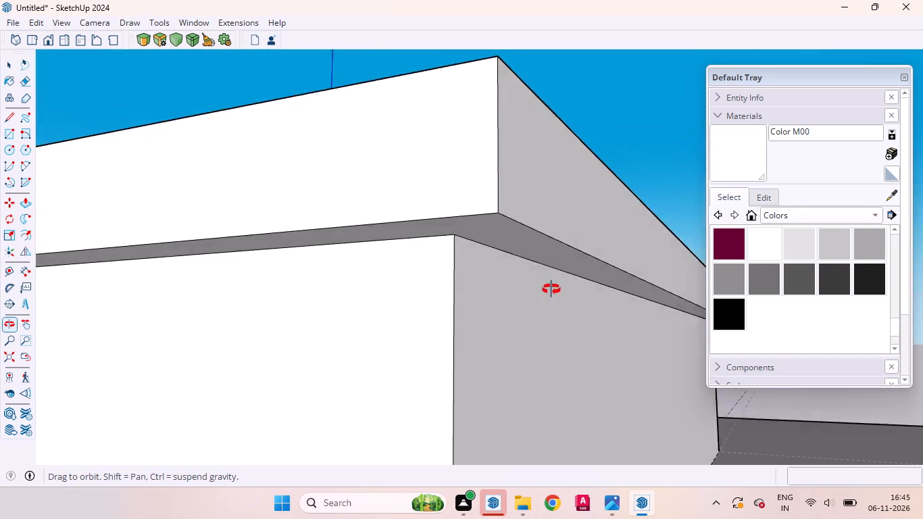
middle_click_drag(551, 289, 548, 276)
scroll(334, 285, "down", 10)
scroll(641, 358, "up", 3)
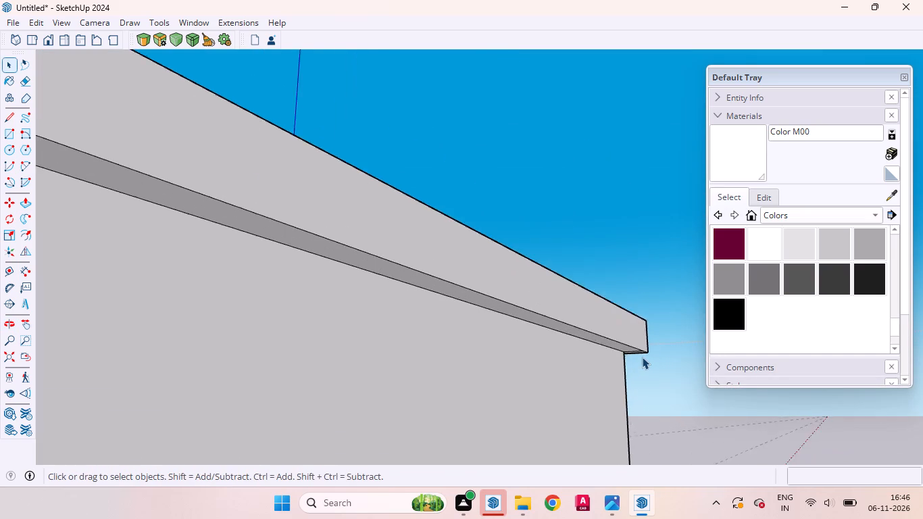
scroll(642, 357, "up", 6)
middle_click_drag(636, 353, 556, 314)
scroll(376, 281, "down", 9)
scroll(608, 345, "up", 3)
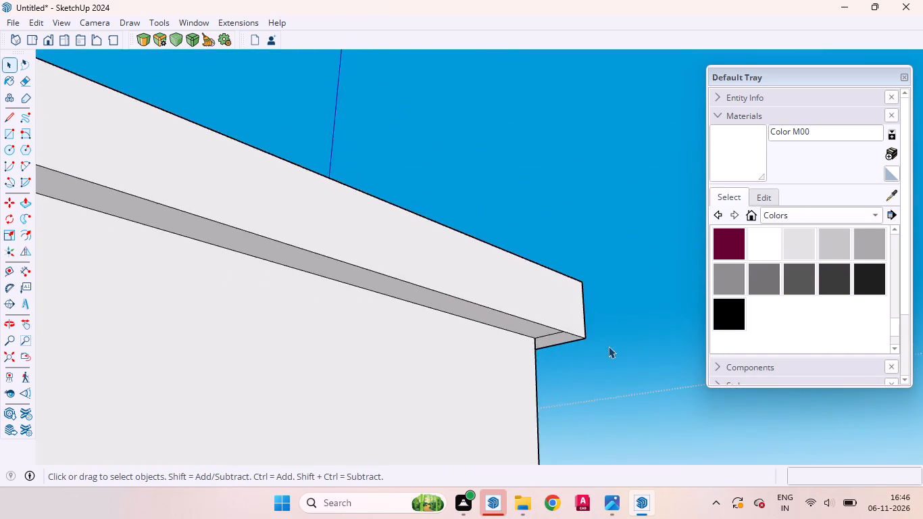
scroll(608, 346, "up", 9)
scroll(522, 328, "down", 4)
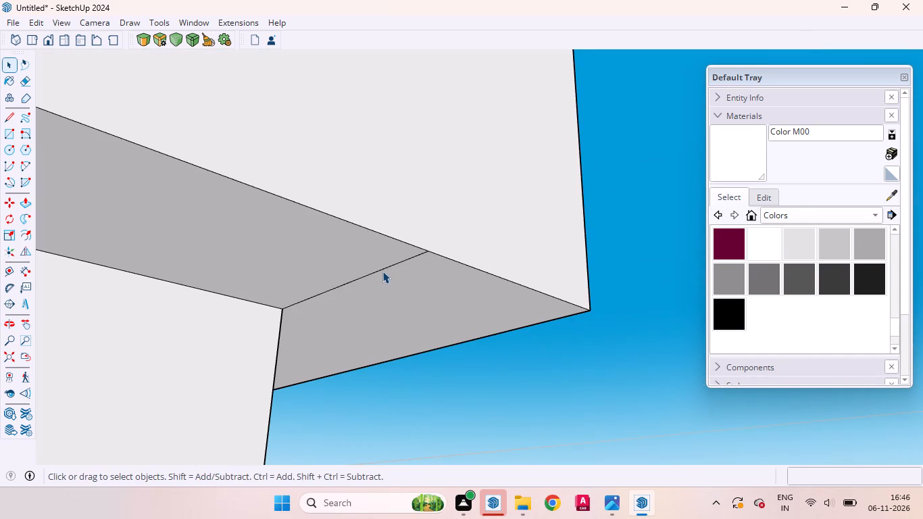
left_click(382, 271)
right_click(382, 271)
left_click(426, 298)
Inspect the cap and raised block from all around for leftover seam lines.
scroll(486, 328, "down", 11)
scroll(566, 316, "up", 1)
scroll(561, 316, "down", 6)
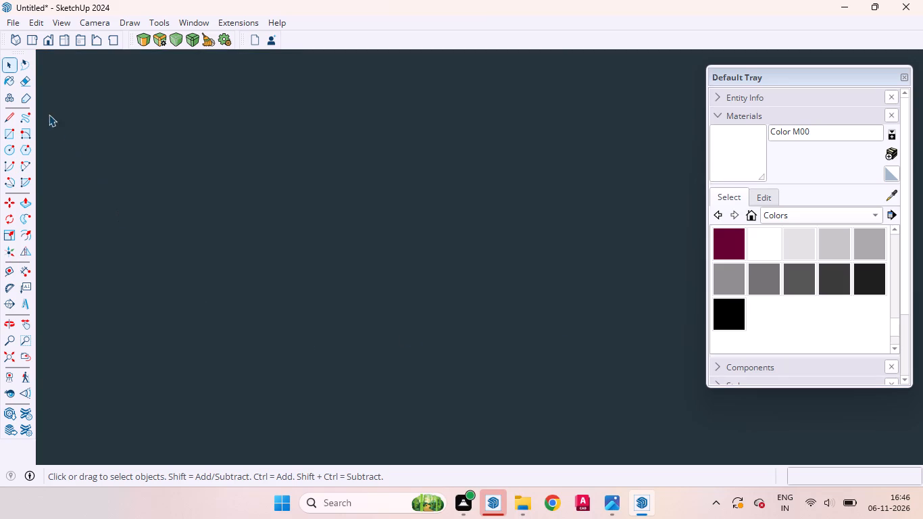
middle_click_drag(445, 201, 439, 455)
scroll(443, 332, "down", 9)
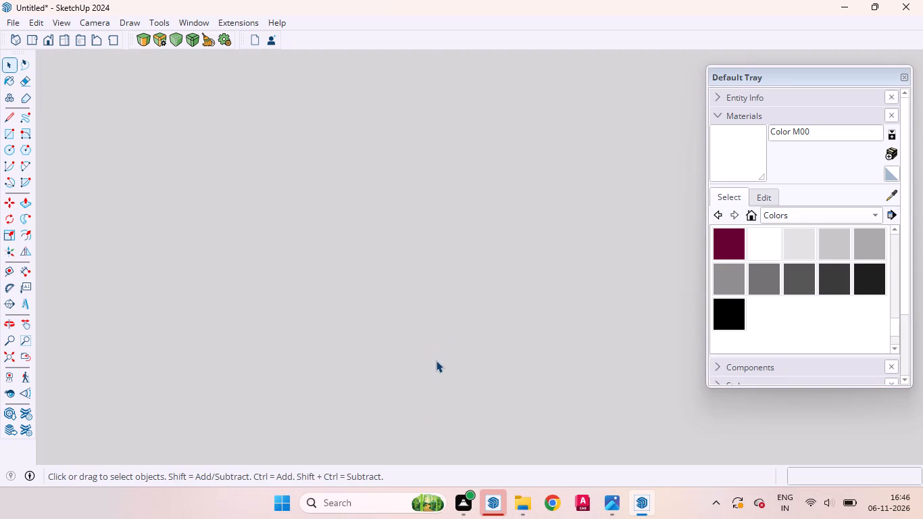
scroll(436, 360, "down", 20)
scroll(436, 360, "down", 20)
scroll(436, 360, "down", 3)
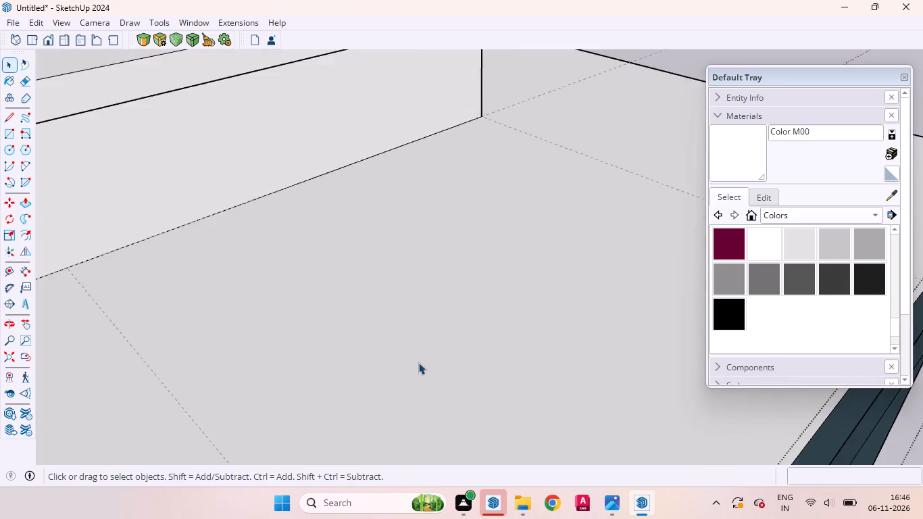
scroll(418, 362, "down", 15)
middle_click_drag(368, 330, 721, 289)
scroll(545, 267, "up", 3)
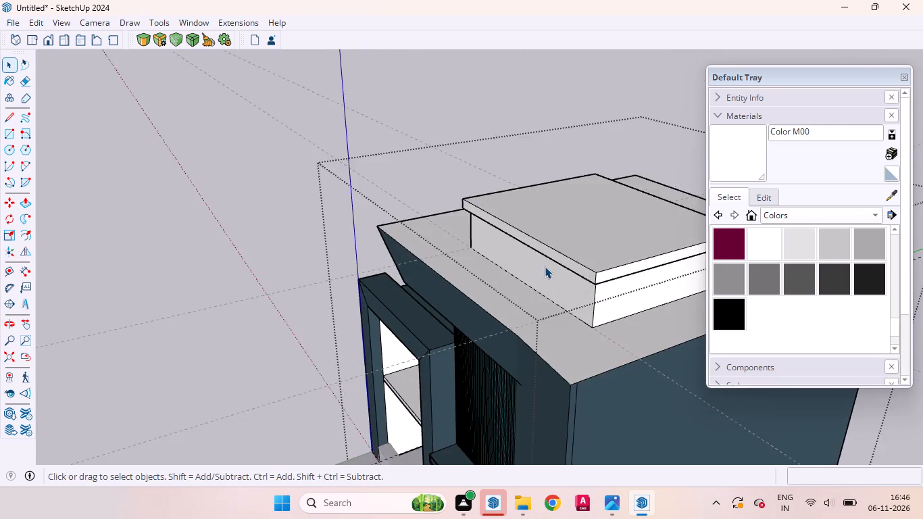
scroll(545, 266, "up", 3)
middle_click_drag(504, 285, 728, 316)
scroll(585, 245, "up", 4)
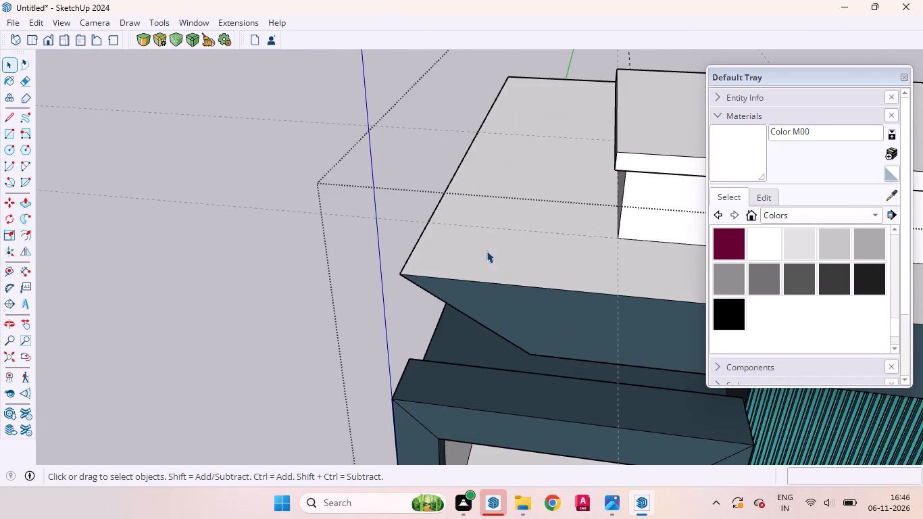
middle_click_drag(428, 264, 691, 187)
scroll(472, 226, "down", 5)
middle_click_drag(434, 212, 497, 201)
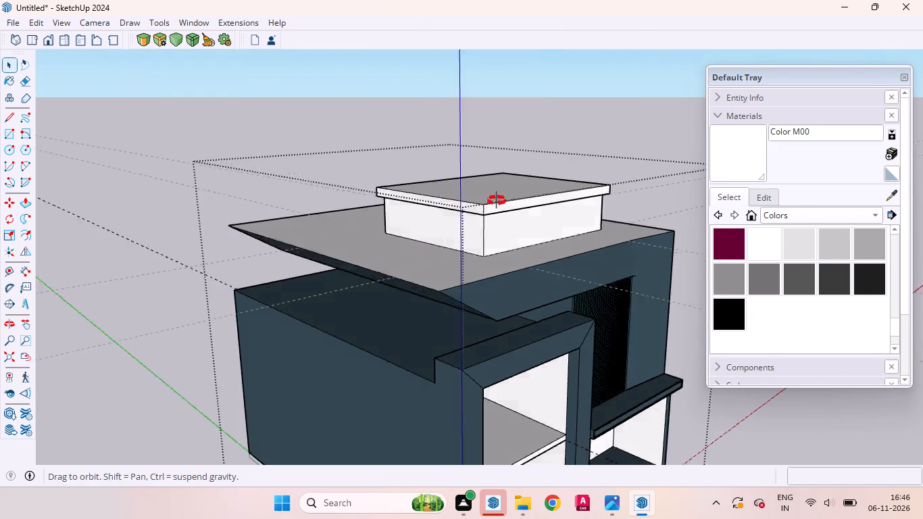
middle_click_drag(497, 201, 597, 166)
scroll(582, 162, "up", 19)
scroll(482, 259, "down", 5)
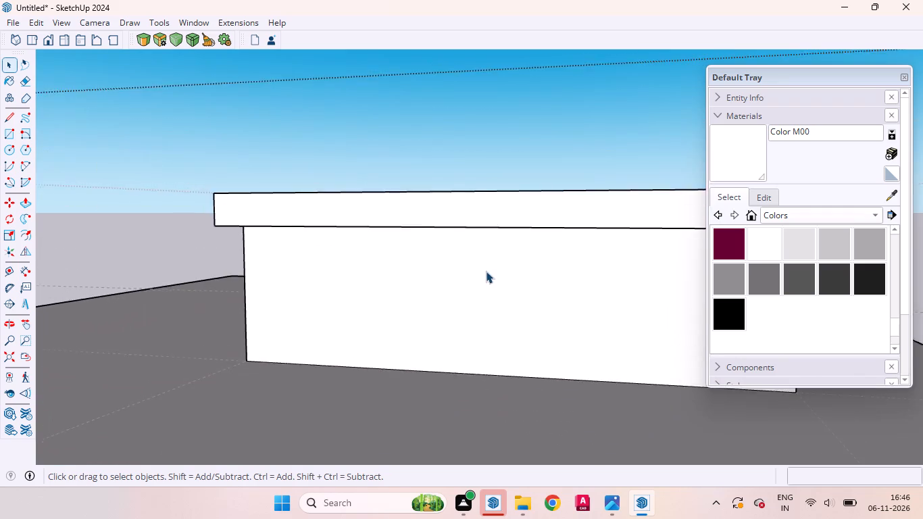
scroll(486, 271, "down", 4)
middle_click_drag(376, 254, 449, 229)
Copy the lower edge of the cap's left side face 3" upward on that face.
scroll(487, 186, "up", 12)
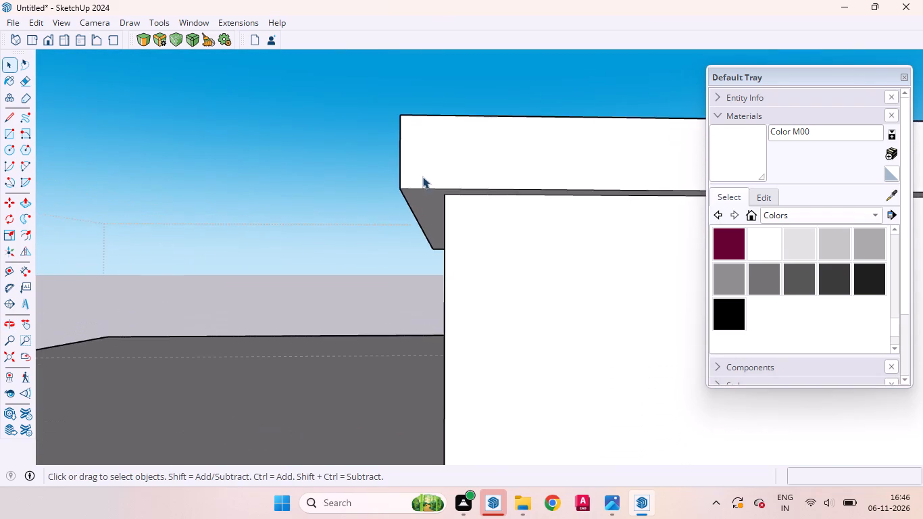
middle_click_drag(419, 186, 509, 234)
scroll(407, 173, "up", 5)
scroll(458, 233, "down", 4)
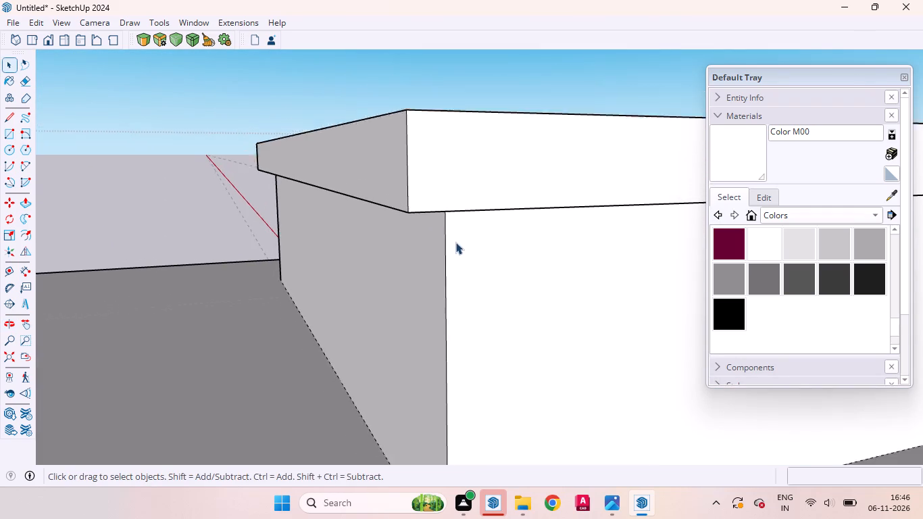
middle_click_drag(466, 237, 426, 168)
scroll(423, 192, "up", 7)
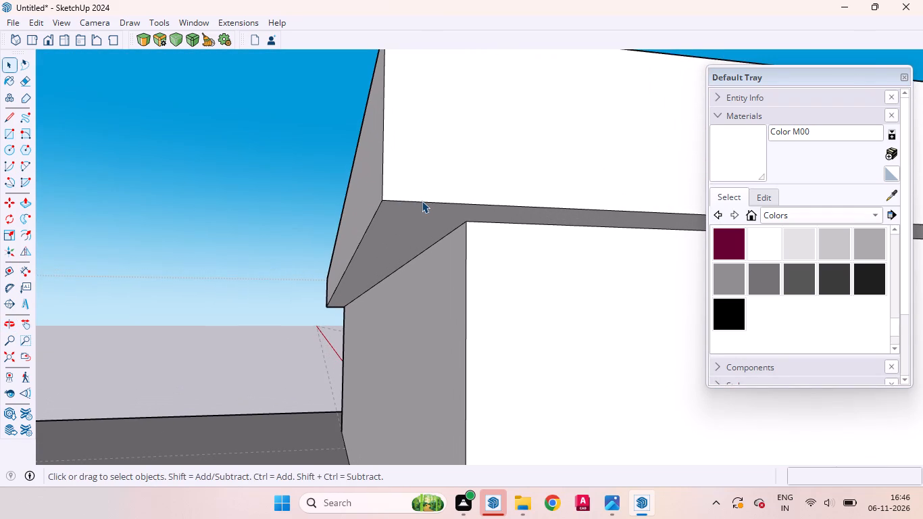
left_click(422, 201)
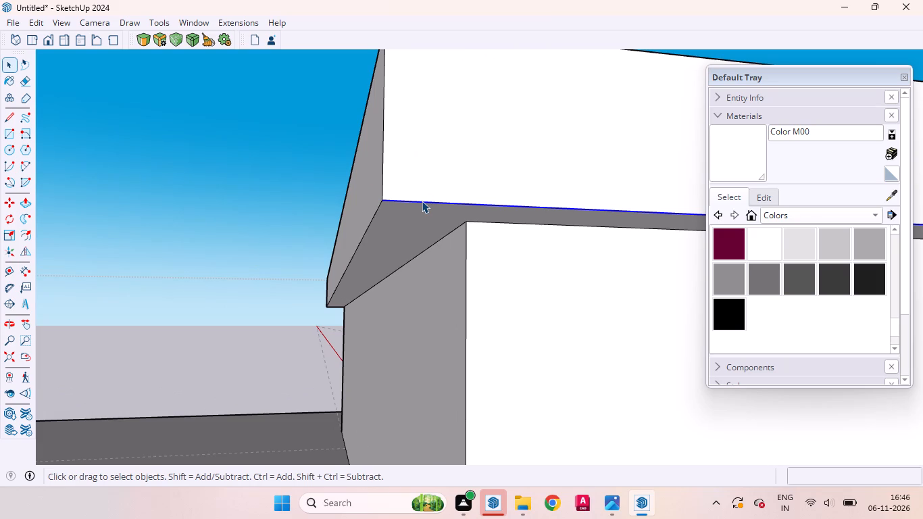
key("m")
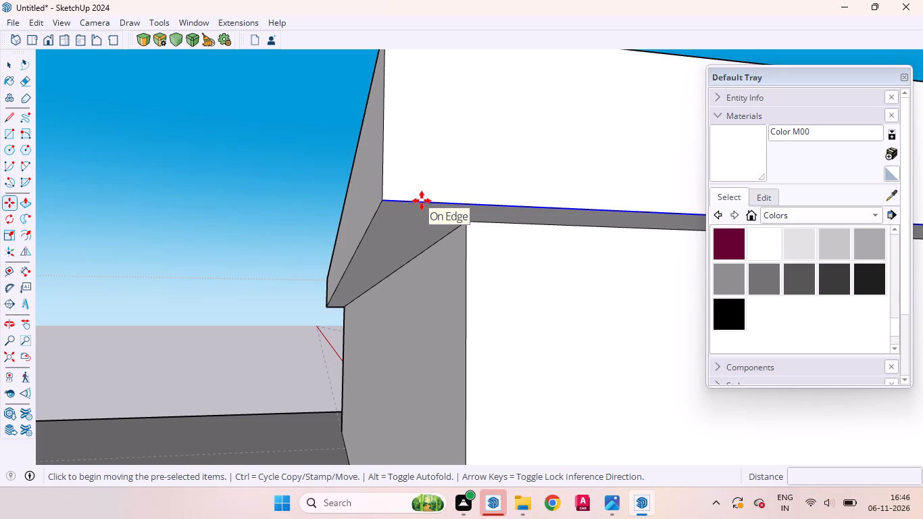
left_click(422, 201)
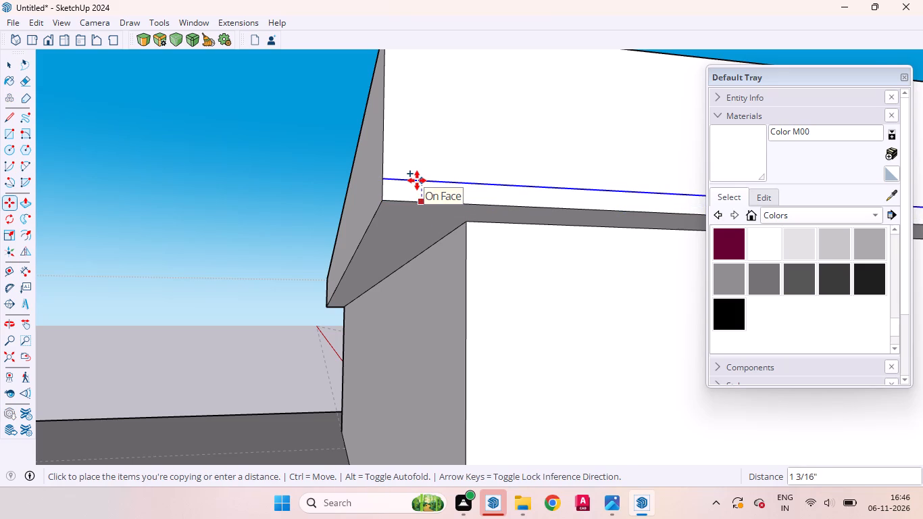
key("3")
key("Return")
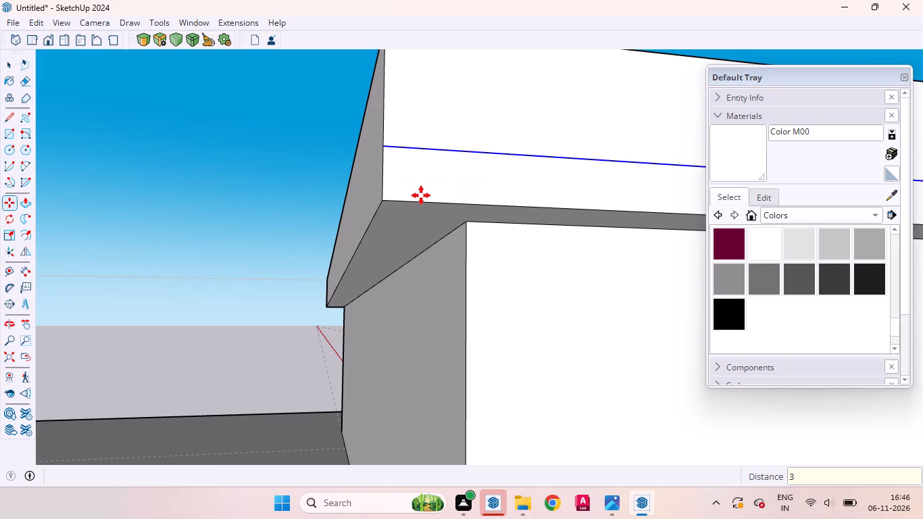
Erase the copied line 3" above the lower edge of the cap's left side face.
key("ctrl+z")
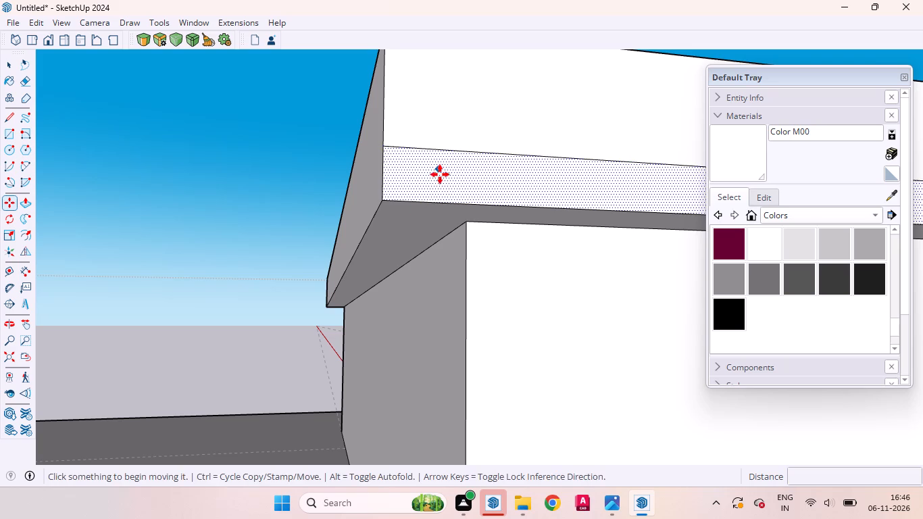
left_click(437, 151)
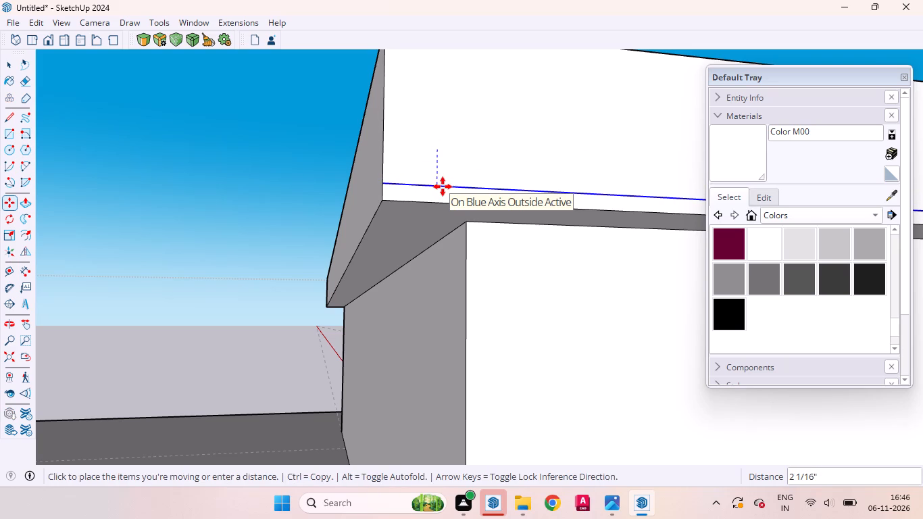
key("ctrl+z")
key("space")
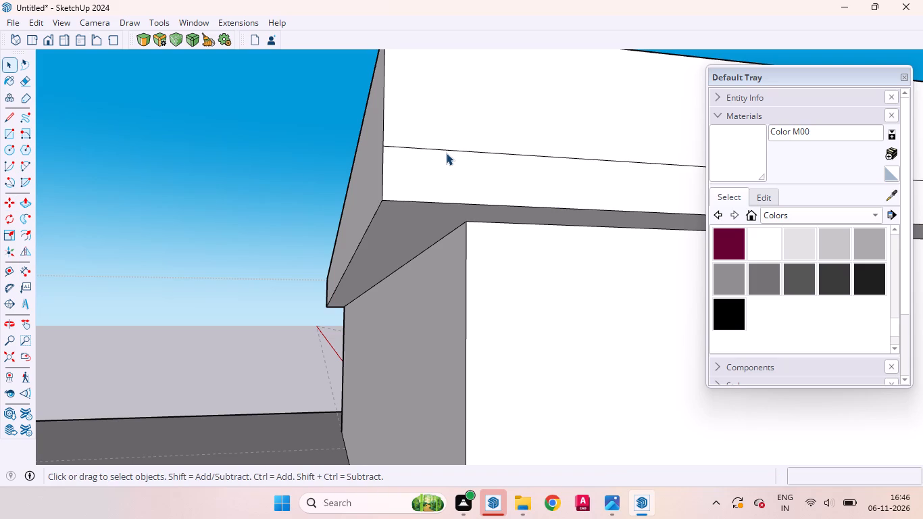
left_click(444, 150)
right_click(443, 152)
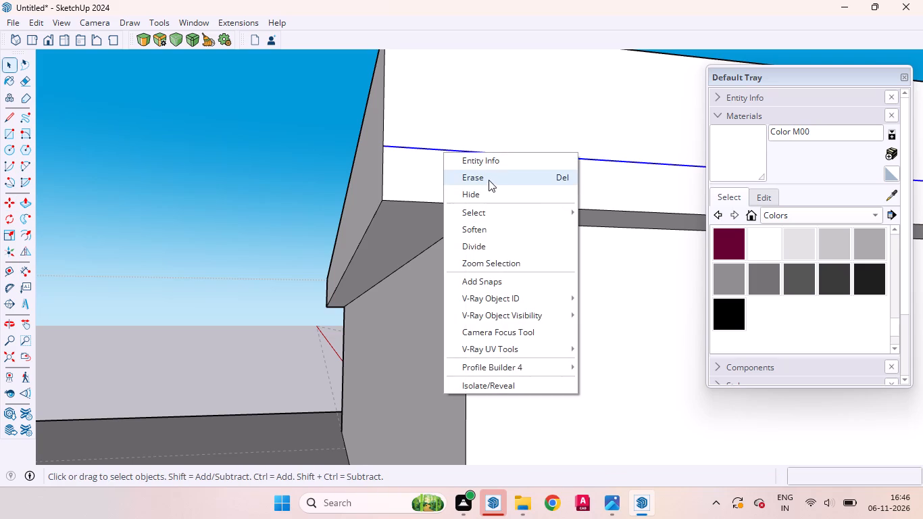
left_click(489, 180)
Copy the lower edge of the cap's left side face 2" upward on that face.
left_click(432, 204)
middle_click_drag(434, 206, 432, 294)
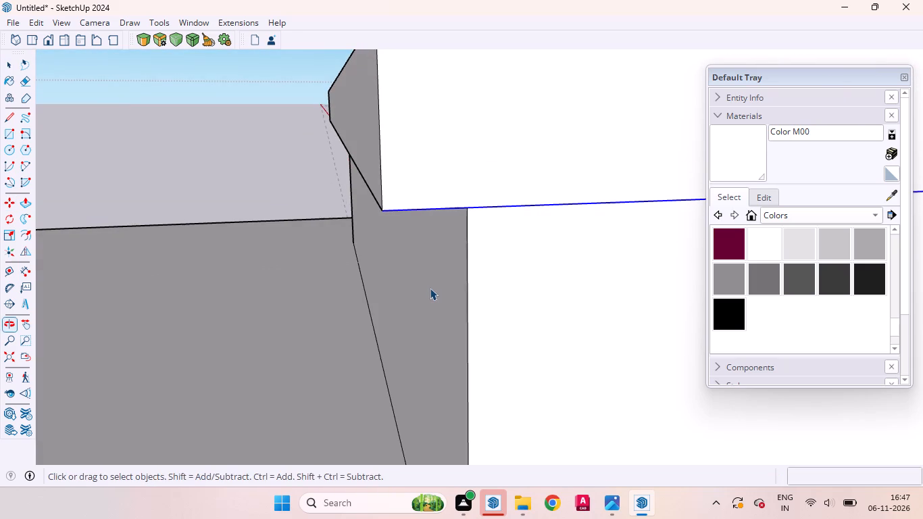
key("m")
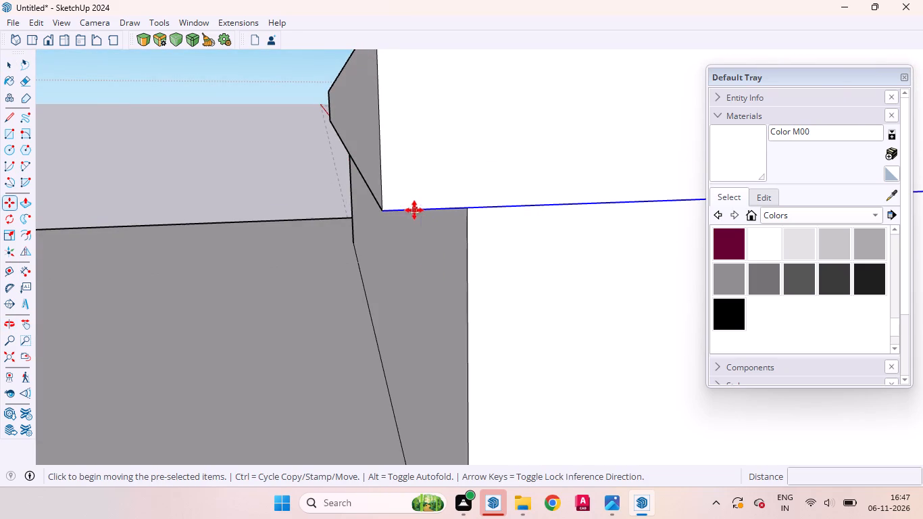
scroll(397, 195, "up", 8)
left_click(398, 223)
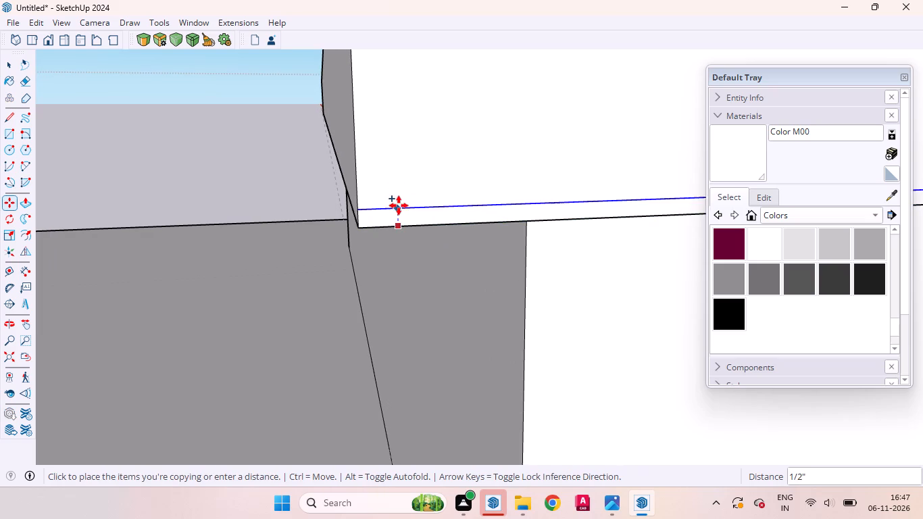
key("2")
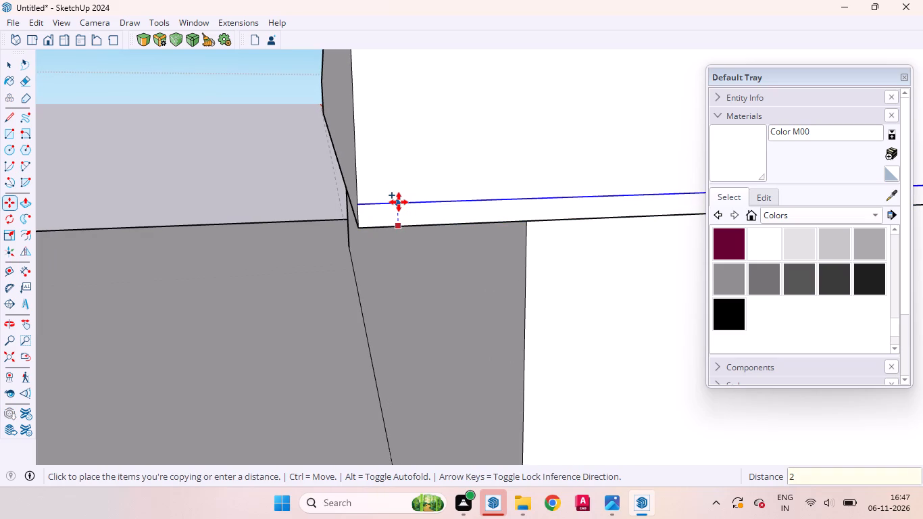
key("Return")
Copy the lower edge of the cap's front face 2" upward on that face.
scroll(397, 253, "down", 13)
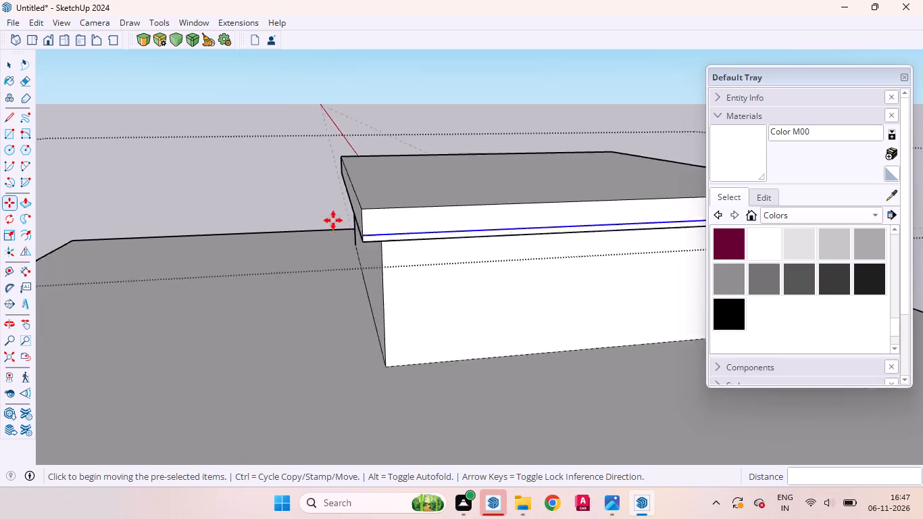
scroll(333, 220, "down", 5)
middle_click_drag(437, 255, 311, 217)
scroll(476, 191, "up", 2)
scroll(483, 191, "down", 1)
scroll(483, 191, "up", 9)
key("space")
middle_click_drag(527, 189, 374, 218)
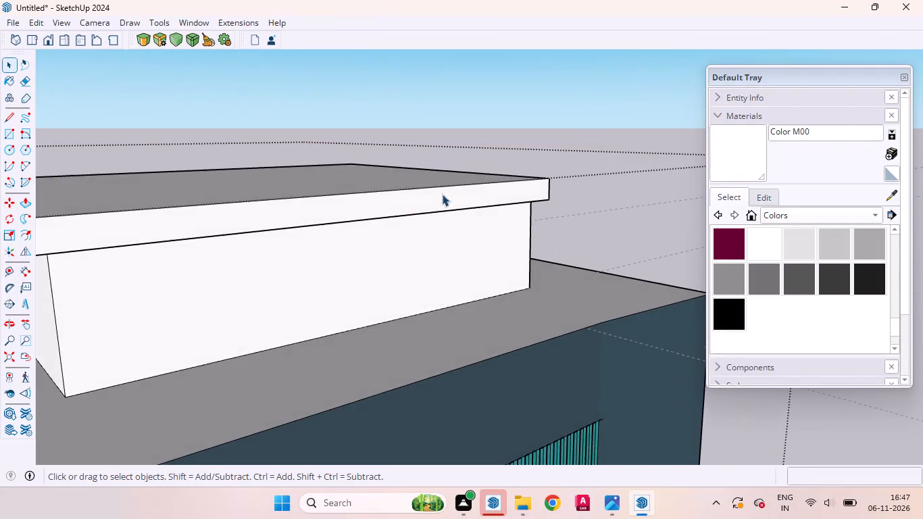
scroll(557, 156, "down", 5)
scroll(236, 195, "up", 4)
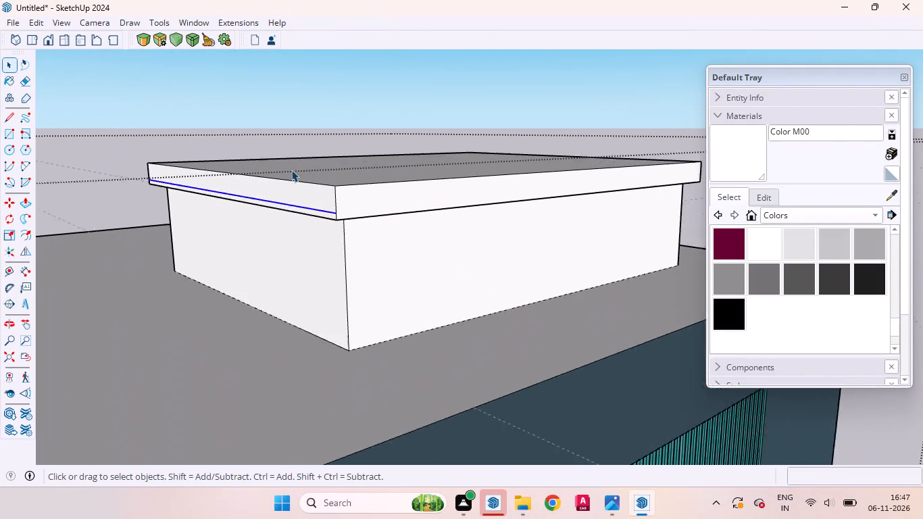
scroll(291, 170, "up", 8)
scroll(353, 212, "down", 1)
scroll(353, 212, "up", 2)
left_click(371, 310)
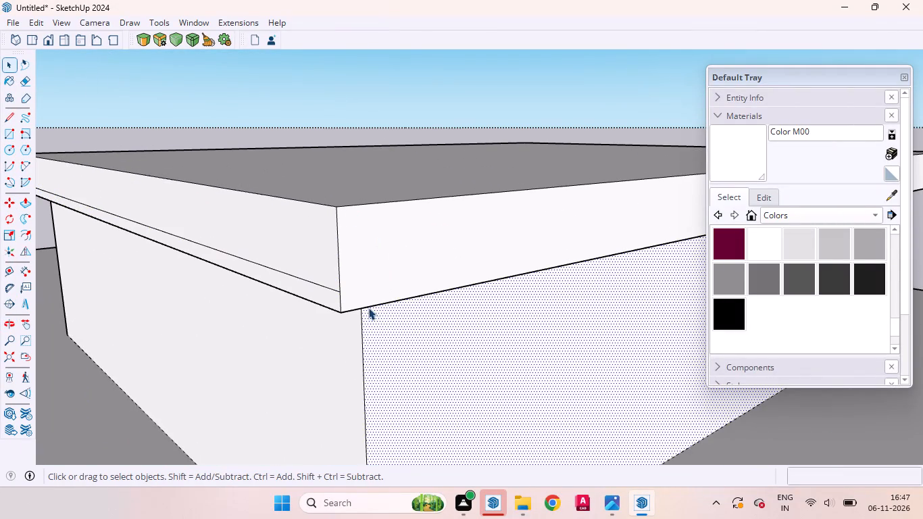
left_click(366, 307)
key("m")
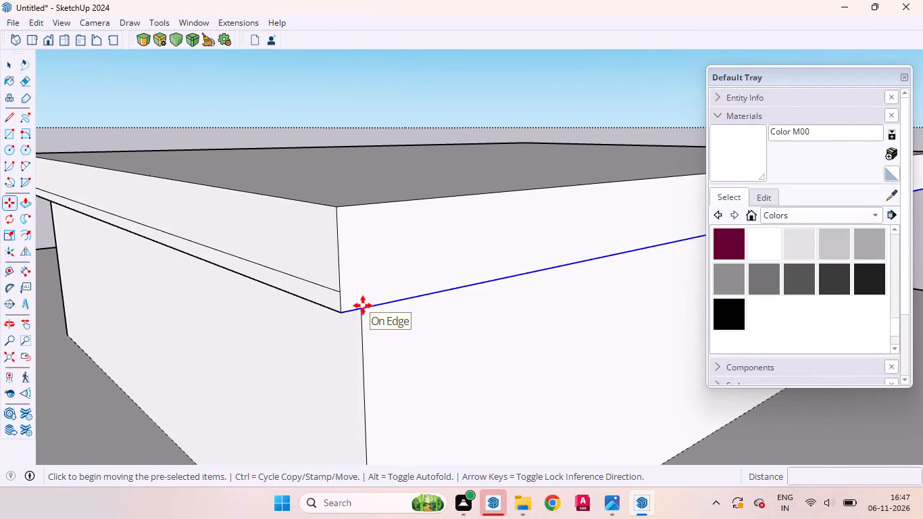
scroll(356, 299, "up", 9)
left_click(363, 323)
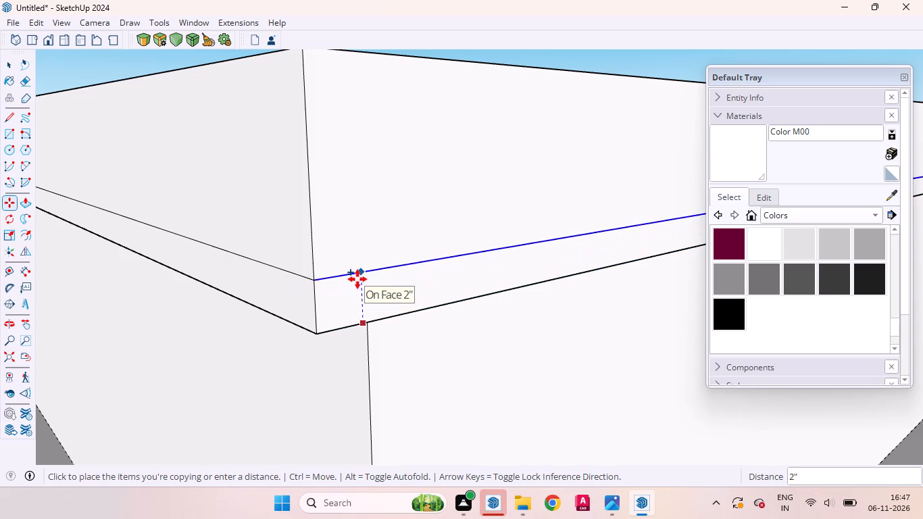
left_click(357, 279)
key("space")
left_click(363, 305)
Copy the lower edge of the cap's right side face 2" upward on that face.
scroll(356, 292, "down", 9)
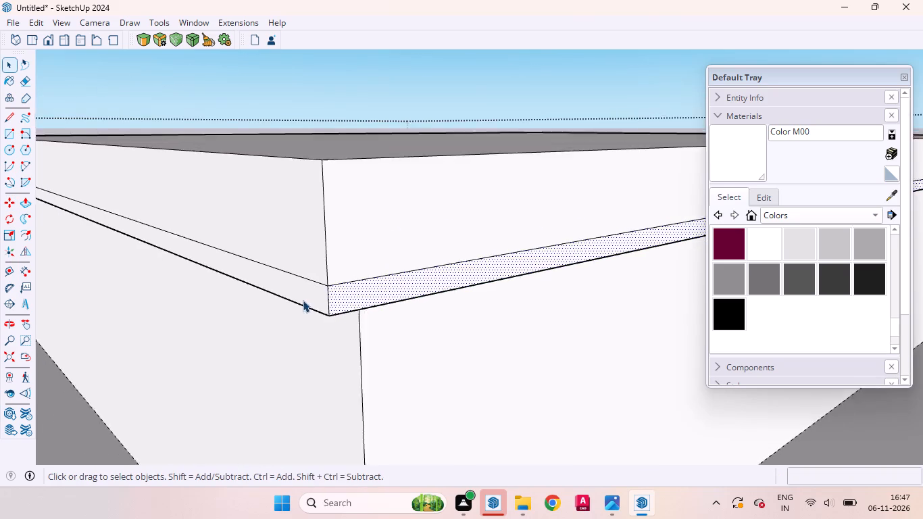
scroll(303, 300, "down", 15)
middle_click_drag(496, 255, 272, 283)
scroll(222, 278, "down", 10)
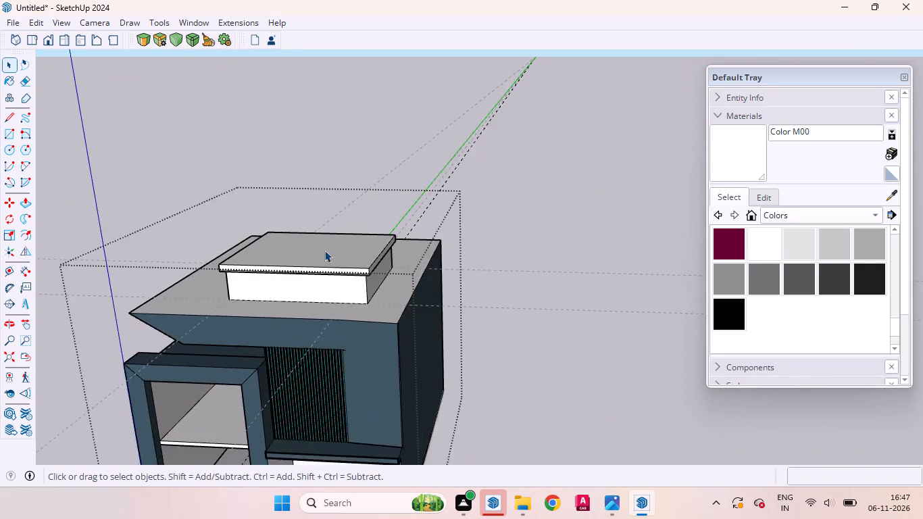
scroll(324, 250, "up", 15)
middle_click_drag(435, 306, 362, 304)
scroll(474, 292, "down", 9)
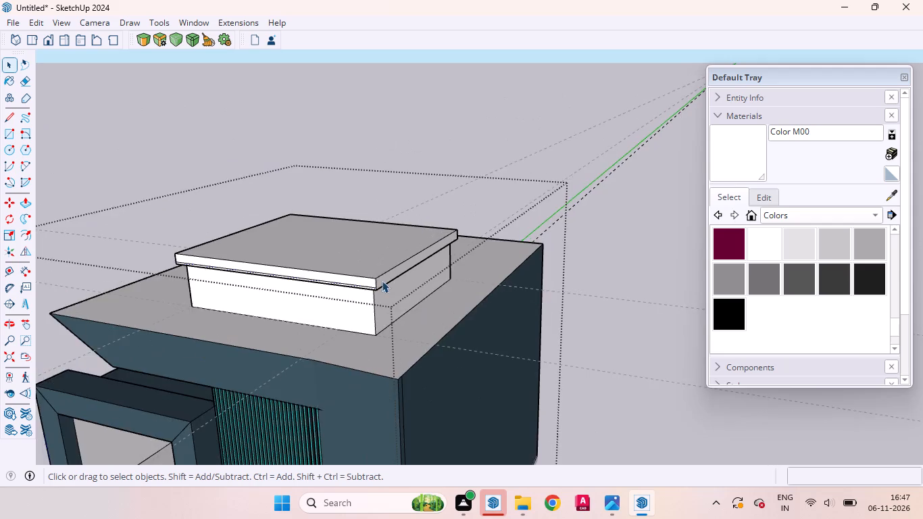
scroll(381, 280, "up", 20)
scroll(381, 280, "up", 6)
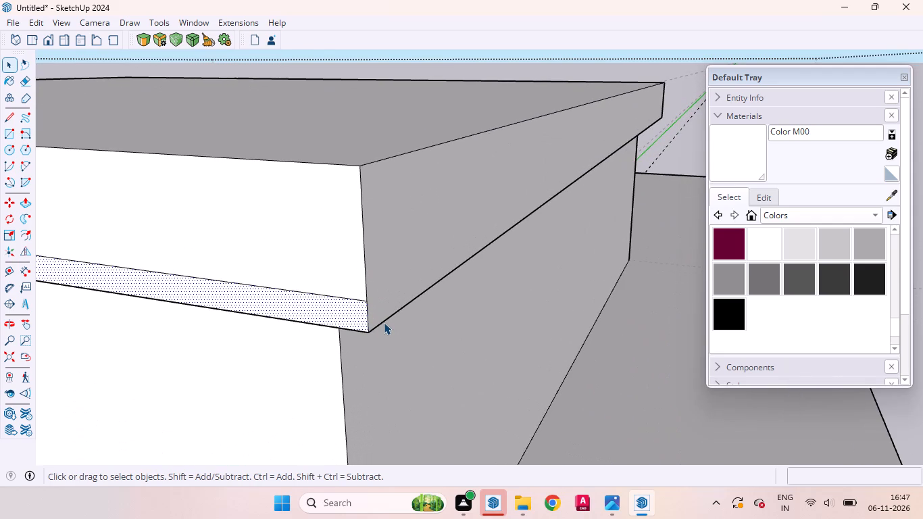
left_click(384, 322)
key("m")
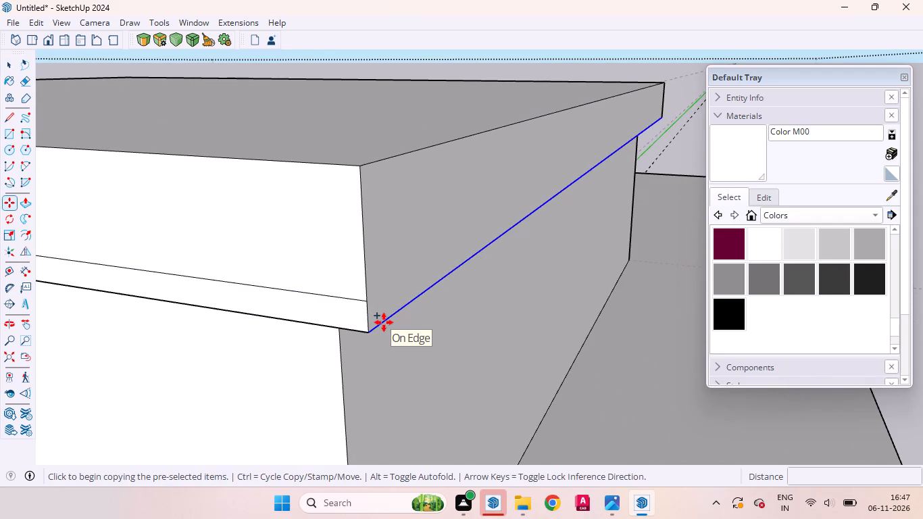
scroll(384, 322, "up", 8)
left_click(384, 322)
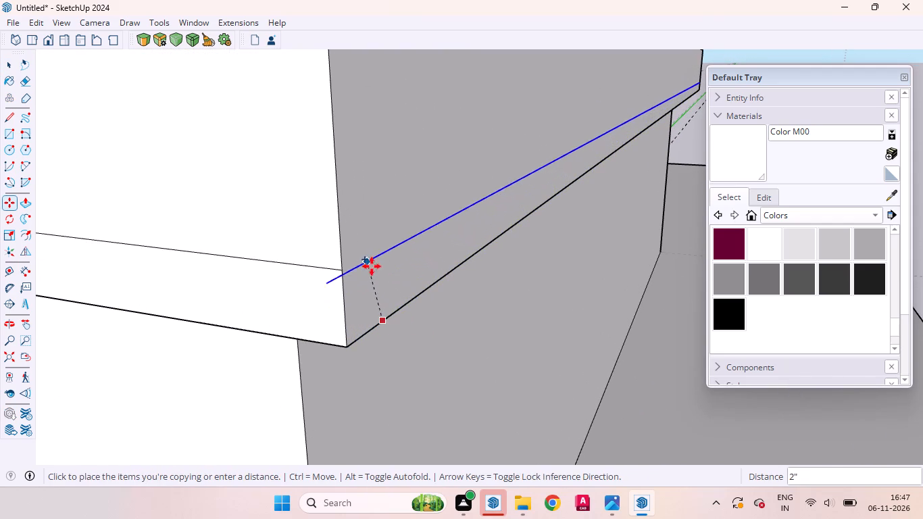
left_click(377, 255)
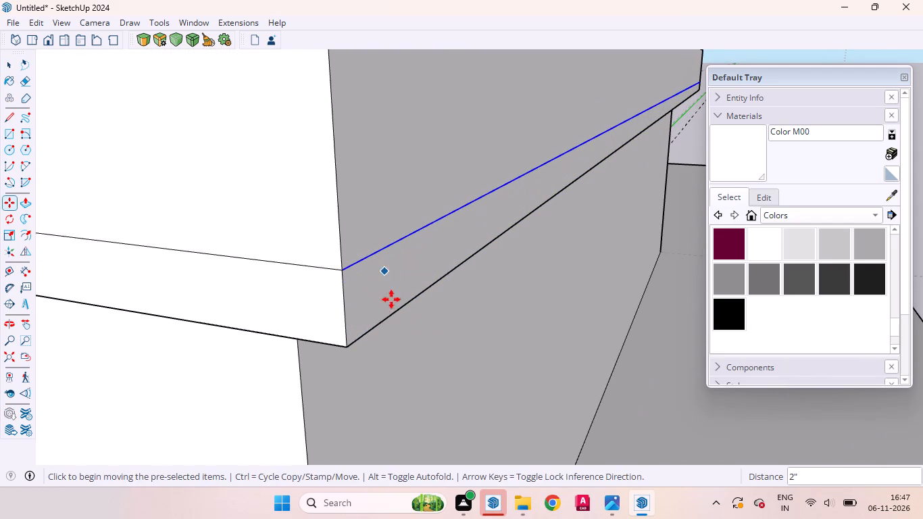
key("space")
Copy the lower edge of the cap's back face 2" upward on that face.
scroll(377, 330, "down", 9)
scroll(383, 320, "up", 1)
scroll(383, 320, "down", 8)
scroll(593, 228, "up", 1)
middle_click_drag(587, 230, 563, 249)
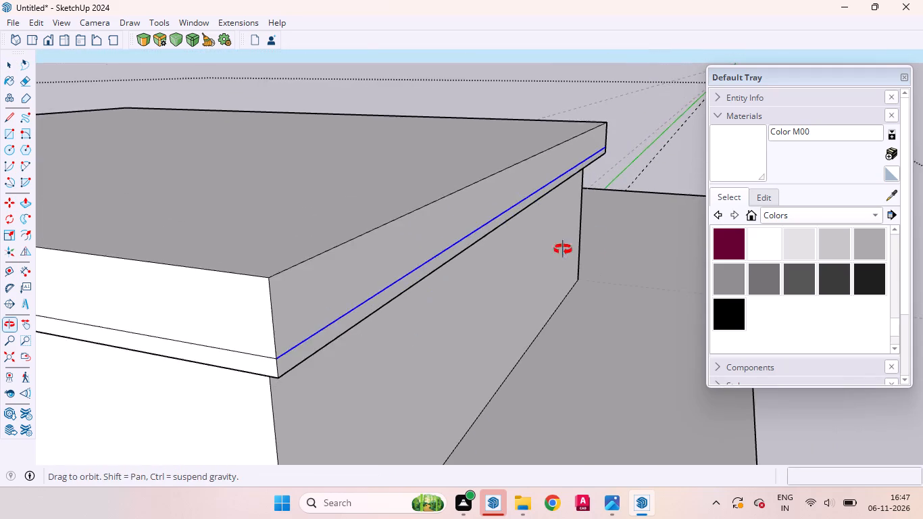
middle_click_drag(563, 249, 280, 337)
scroll(293, 301, "down", 10)
scroll(264, 237, "up", 16)
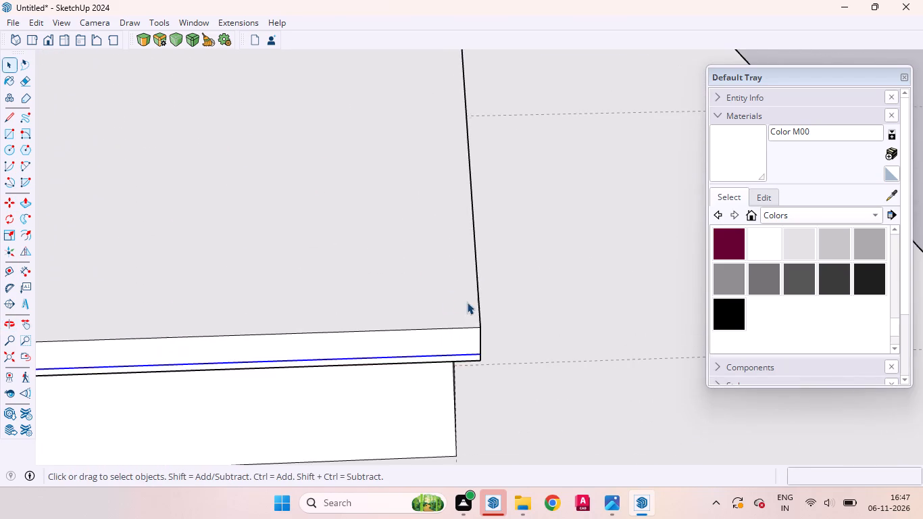
middle_click_drag(467, 302, 168, 176)
scroll(531, 331, "up", 9)
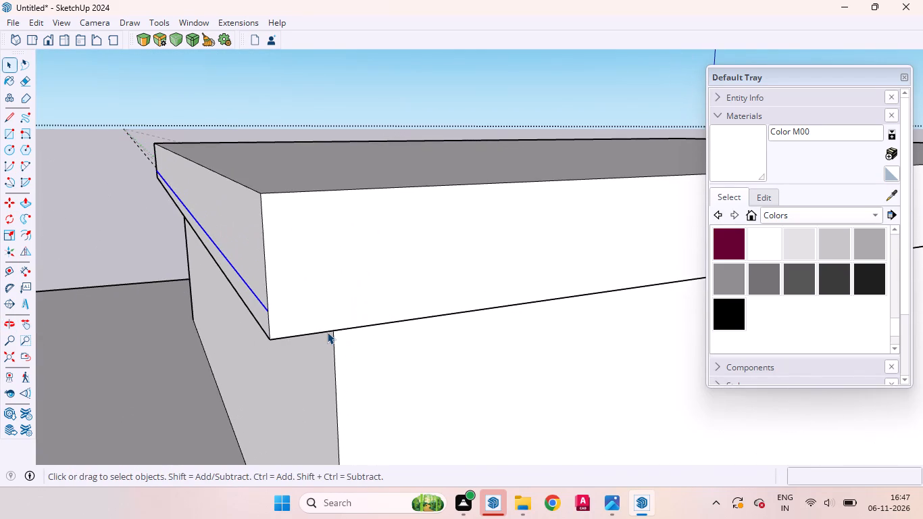
left_click(327, 332)
key("m")
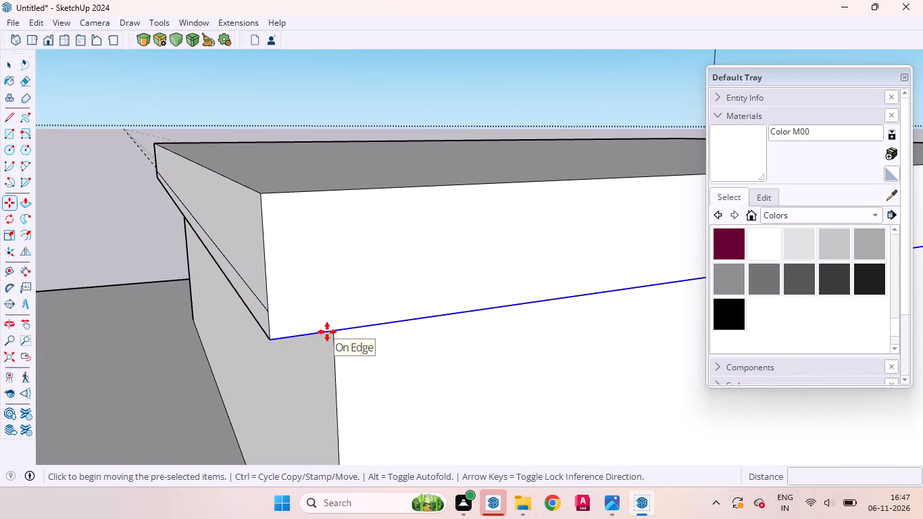
left_click(327, 332)
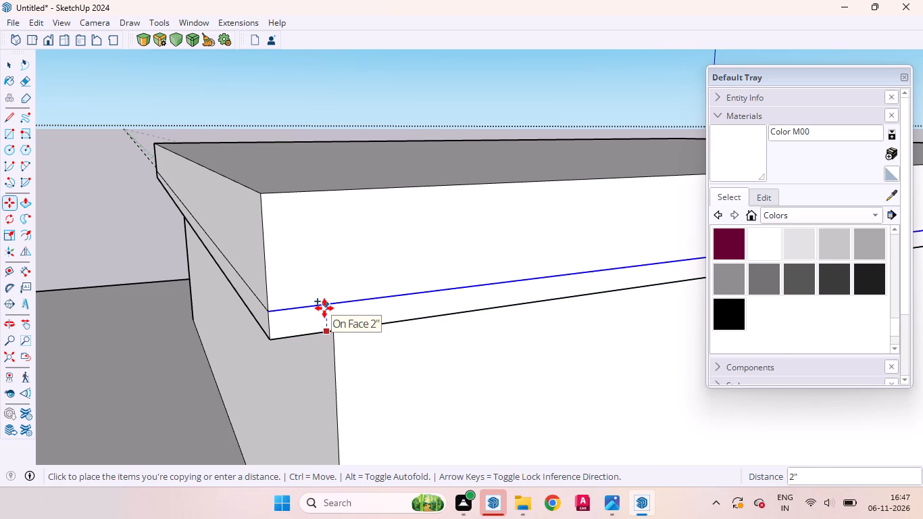
left_click(324, 308)
key("space")
left_click(343, 320)
Leave the unit's group and examine the copied edge lines around the cap from several sides.
scroll(322, 328, "down", 4)
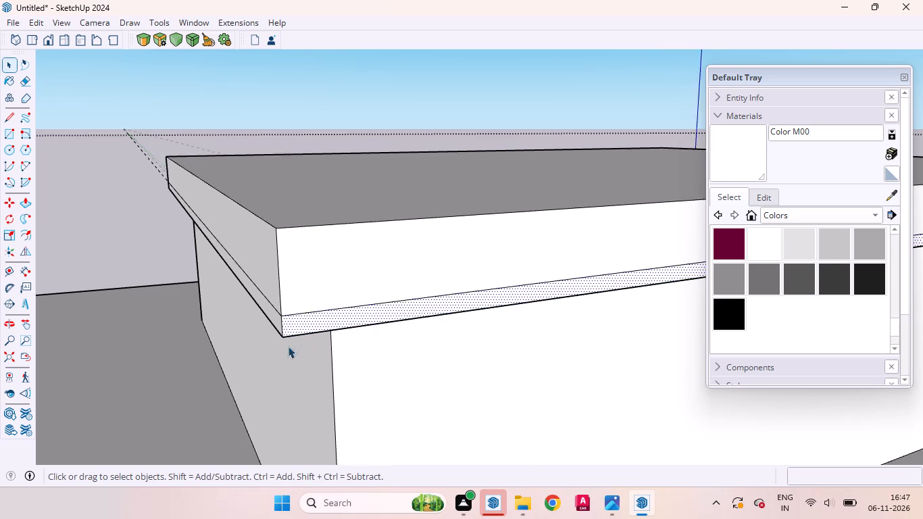
scroll(288, 346, "down", 4)
scroll(268, 348, "up", 1)
scroll(268, 348, "down", 14)
middle_click_drag(441, 264, 88, 307)
scroll(317, 248, "up", 4)
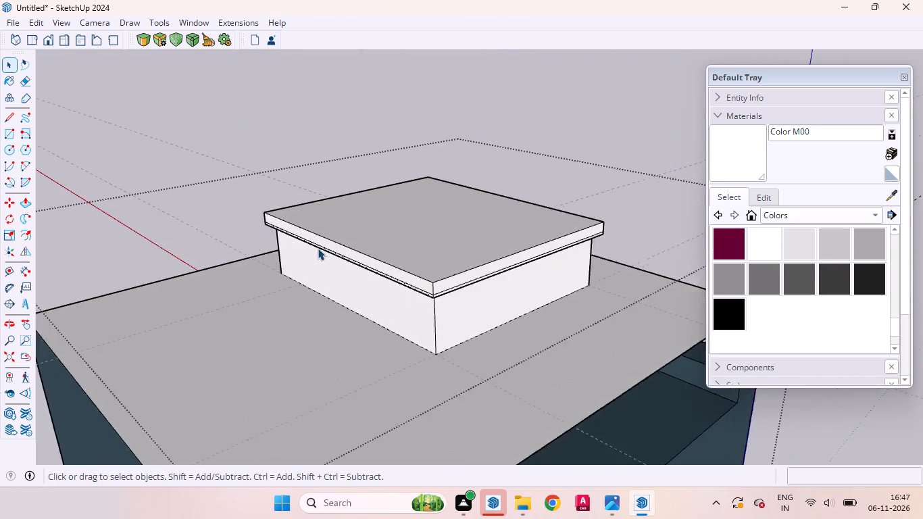
scroll(318, 248, "up", 1)
scroll(258, 372, "down", 9)
middle_click_drag(472, 337, 311, 264)
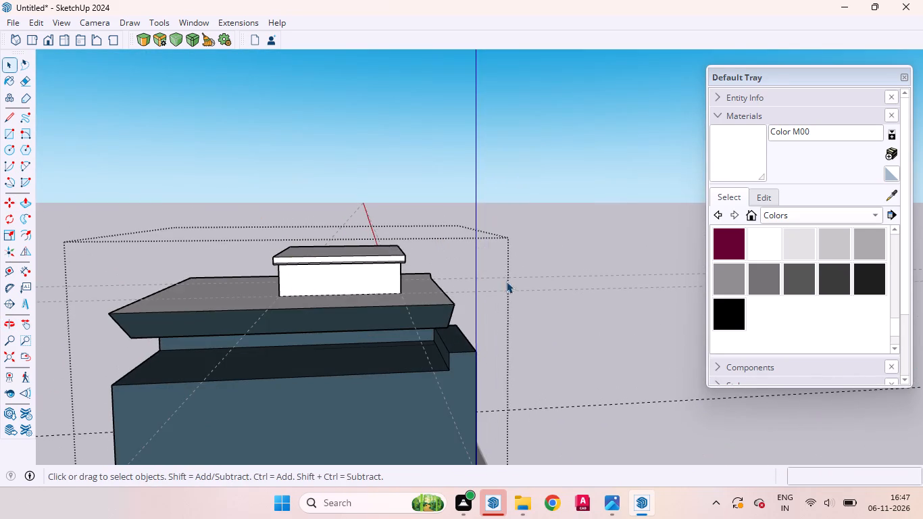
left_click(526, 289)
scroll(589, 312, "down", 7)
scroll(626, 328, "up", 2)
scroll(626, 328, "down", 3)
scroll(431, 306, "up", 3)
scroll(432, 306, "down", 2)
scroll(432, 306, "up", 5)
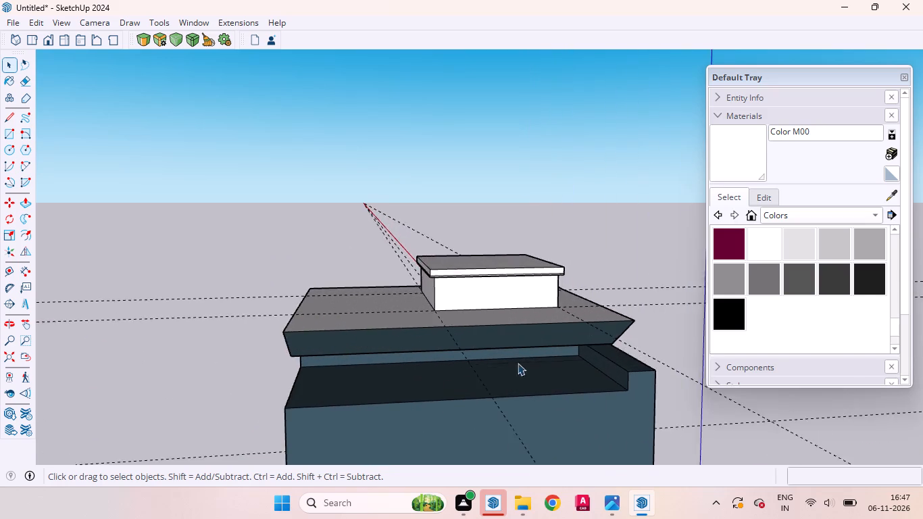
scroll(518, 363, "up", 1)
Inside the unit's group, copy the four edge lines running around the cap 7 mm downward on its side faces.
middle_click_drag(517, 364, 11, 358)
scroll(263, 262, "up", 12)
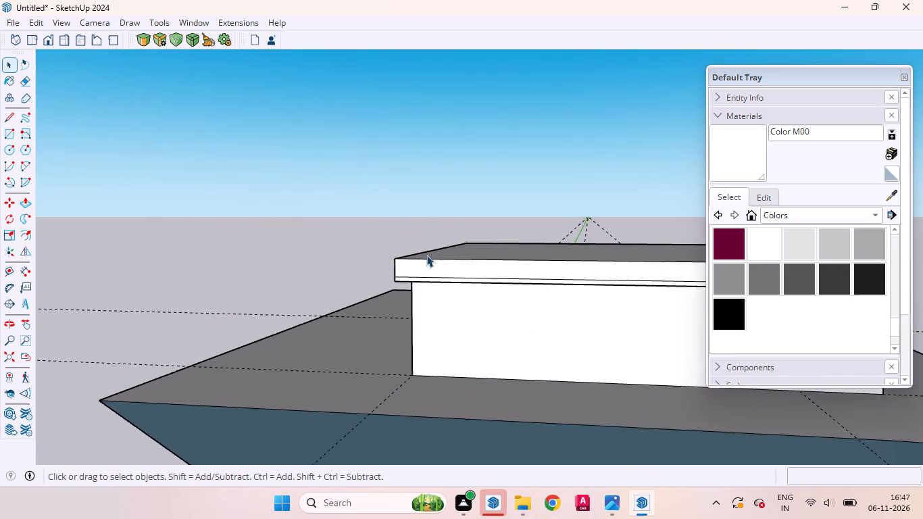
scroll(426, 255, "up", 6)
scroll(416, 292, "down", 1)
scroll(412, 293, "up", 6)
middle_click_drag(453, 307, 489, 312)
scroll(318, 304, "up", 8)
scroll(319, 297, "down", 1)
scroll(319, 297, "up", 1)
middle_click_drag(282, 294, 487, 300)
scroll(269, 291, "up", 7)
left_click(311, 285)
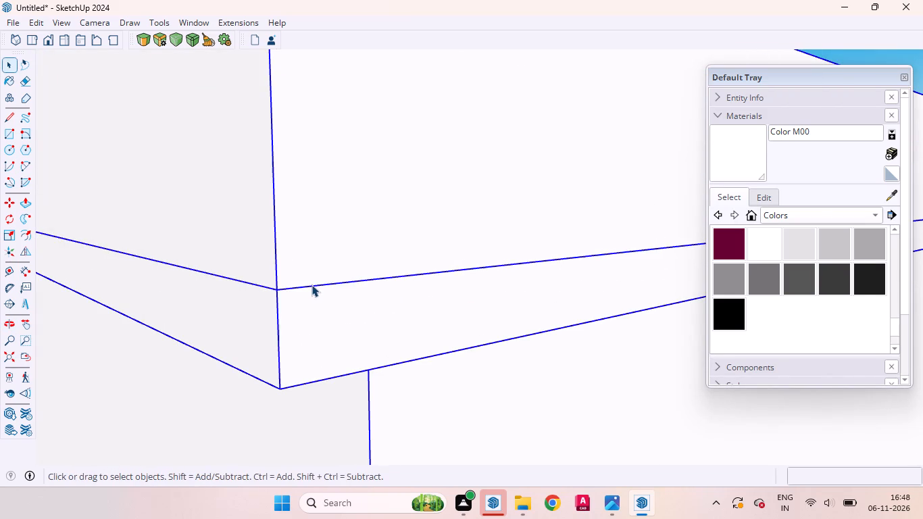
double_click(311, 285)
left_click(311, 289)
left_click(309, 289)
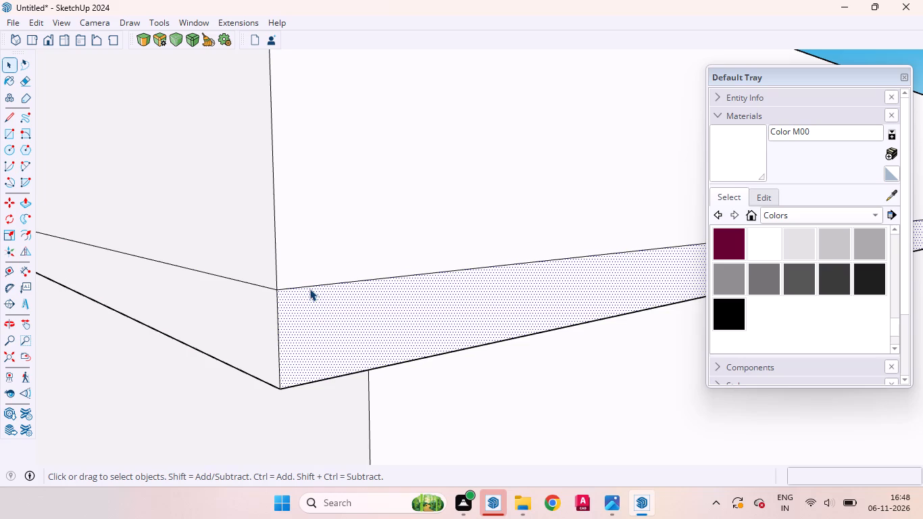
scroll(372, 310, "down", 8)
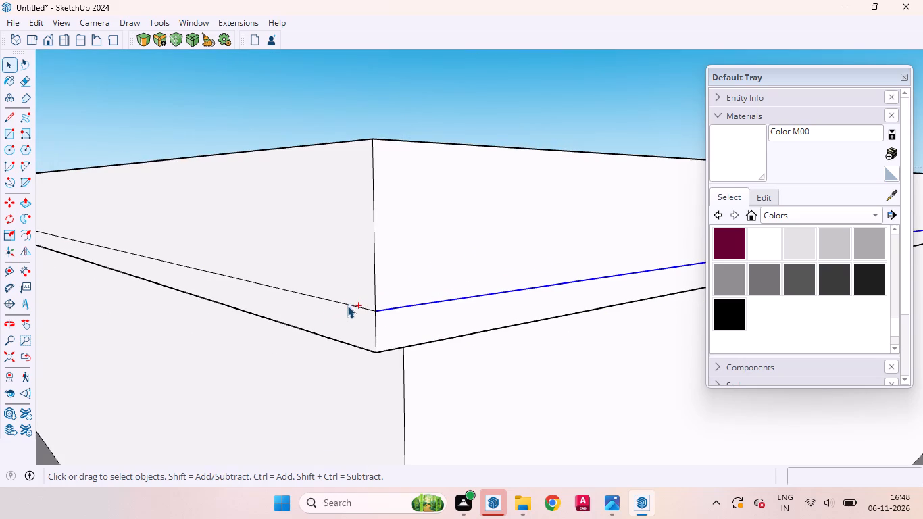
left_click(348, 305, "ctrl")
scroll(386, 318, "down", 20, "ctrl")
scroll(386, 318, "down", 7, "ctrl")
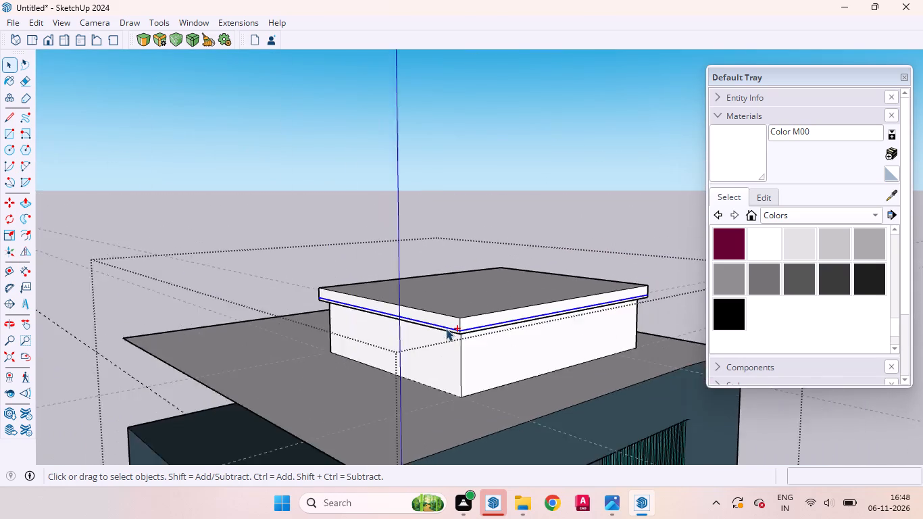
middle_click_drag(282, 342, 922, 397, "ctrl")
scroll(650, 370, "up", 12, "ctrl")
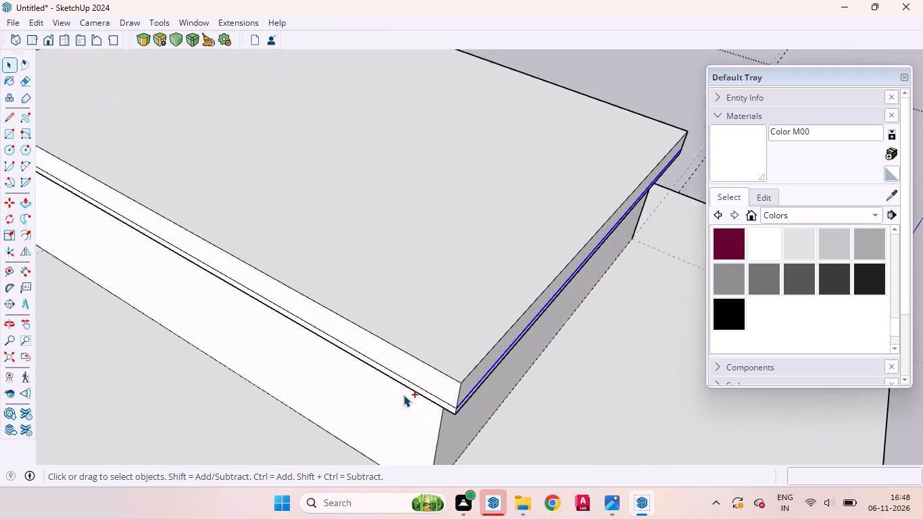
scroll(403, 395, "up", 5, "ctrl")
left_click(427, 387, "ctrl")
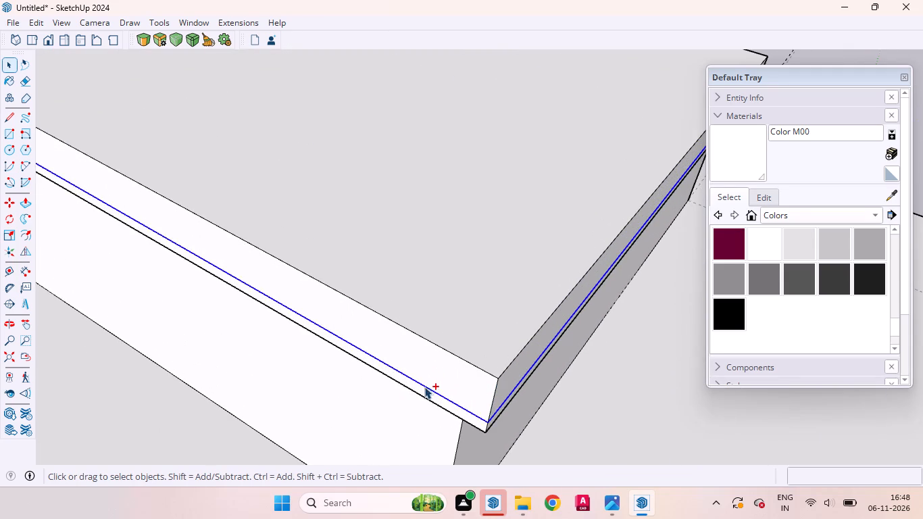
scroll(458, 347, "down", 20, "ctrl")
scroll(458, 347, "down", 1, "ctrl")
middle_click_drag(277, 333, 549, 360, "ctrl")
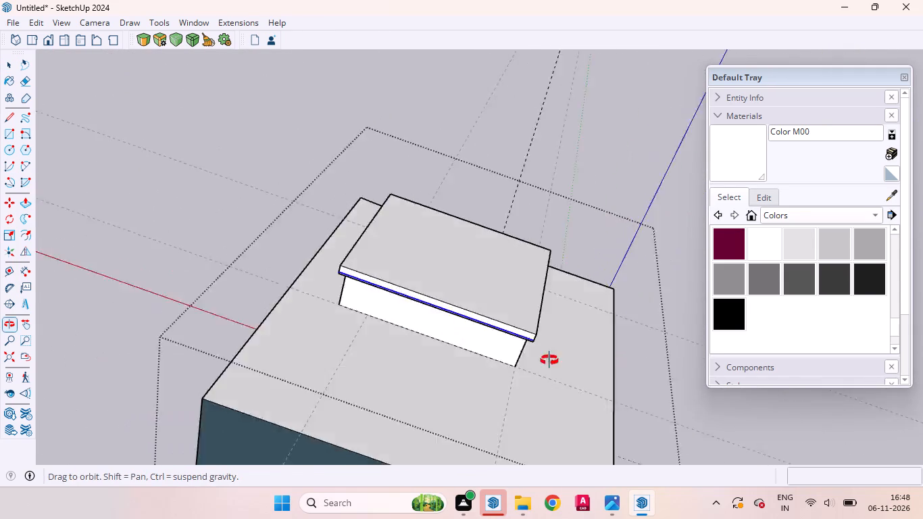
middle_click_drag(549, 360, 713, 386, "ctrl")
scroll(610, 278, "up", 20, "ctrl")
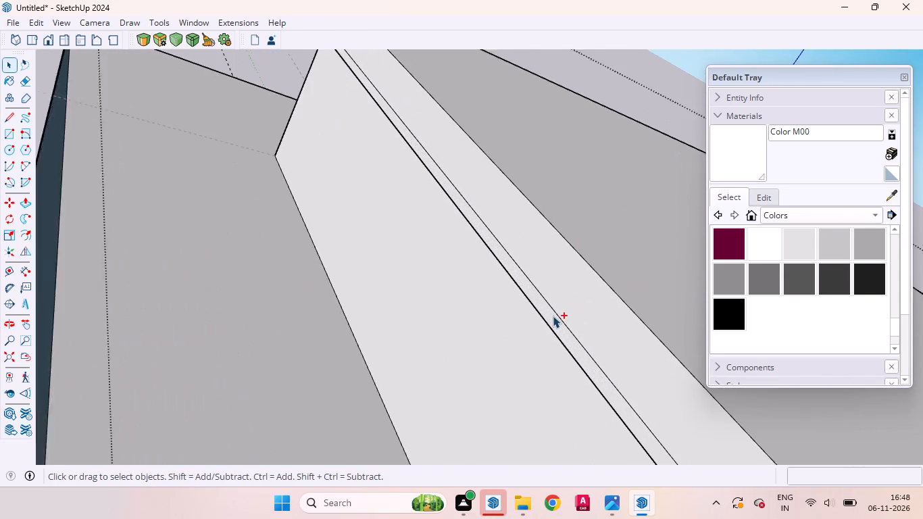
left_click(556, 314, "ctrl")
scroll(345, 324, "down", 16, "ctrl")
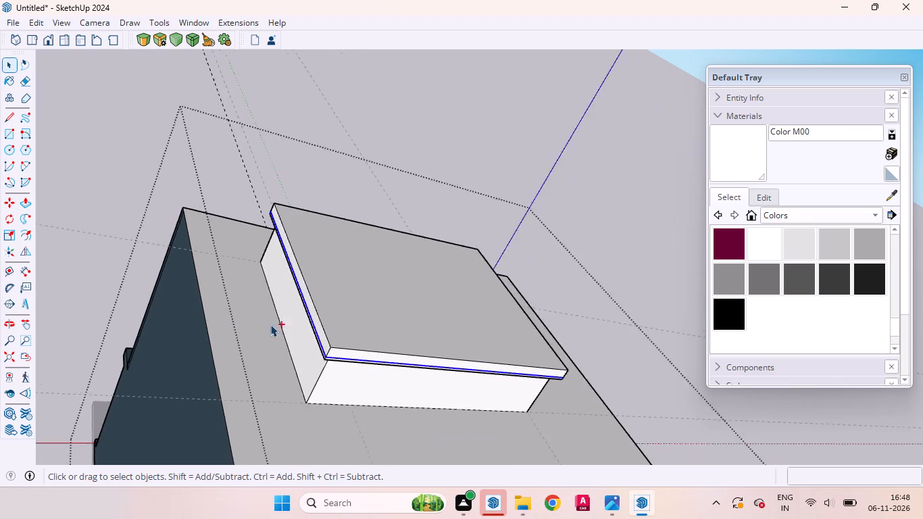
middle_click_drag(325, 378, 922, 480, "ctrl")
scroll(235, 355, "down", 8, "ctrl")
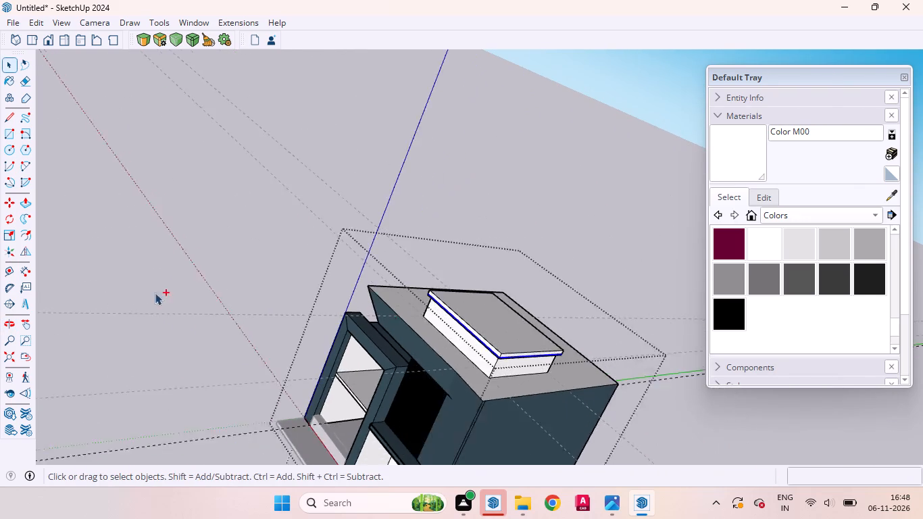
scroll(469, 324, "up", 20, "ctrl")
scroll(469, 324, "up", 13, "ctrl")
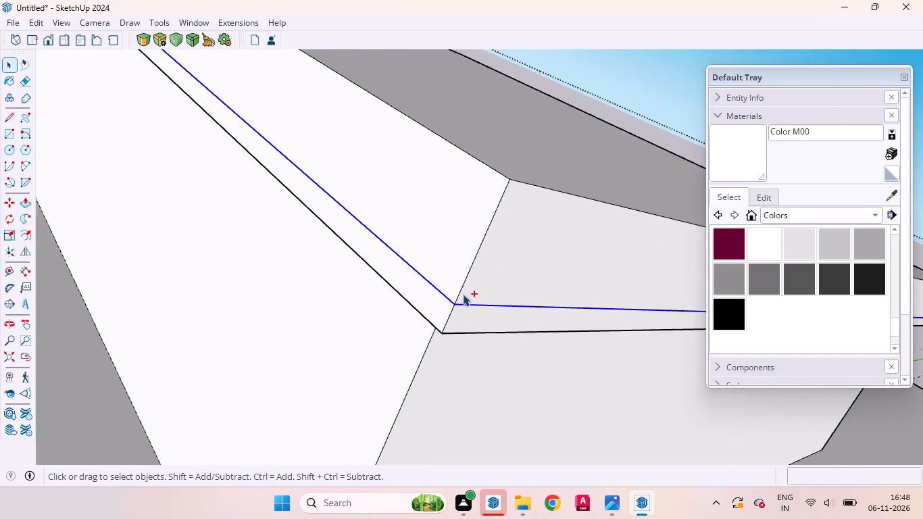
scroll(463, 294, "up", 8, "ctrl")
key("m")
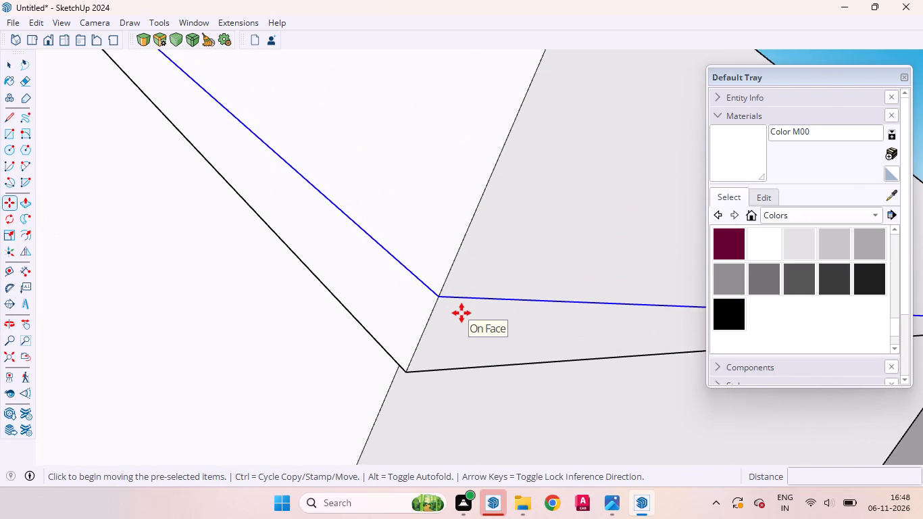
scroll(461, 313, "up", 8)
left_click(424, 288)
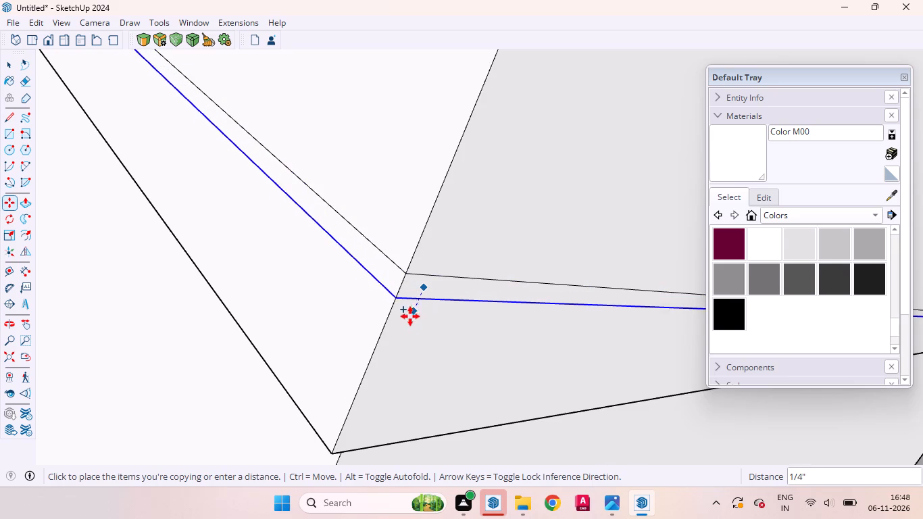
type("7mm")
key("Return")
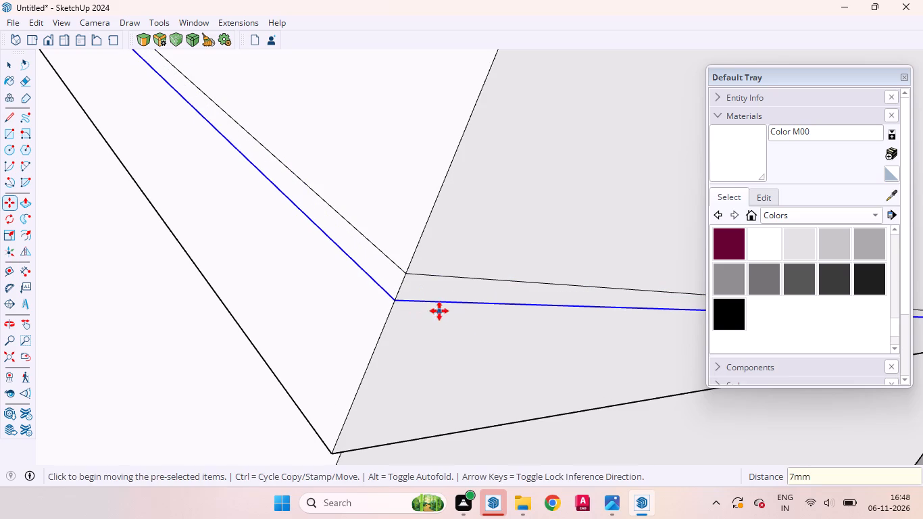
Push the narrow strip between the cap's edge lines 18 mm inward on the right side face and the front face.
key("space")
left_click(433, 289)
key("p")
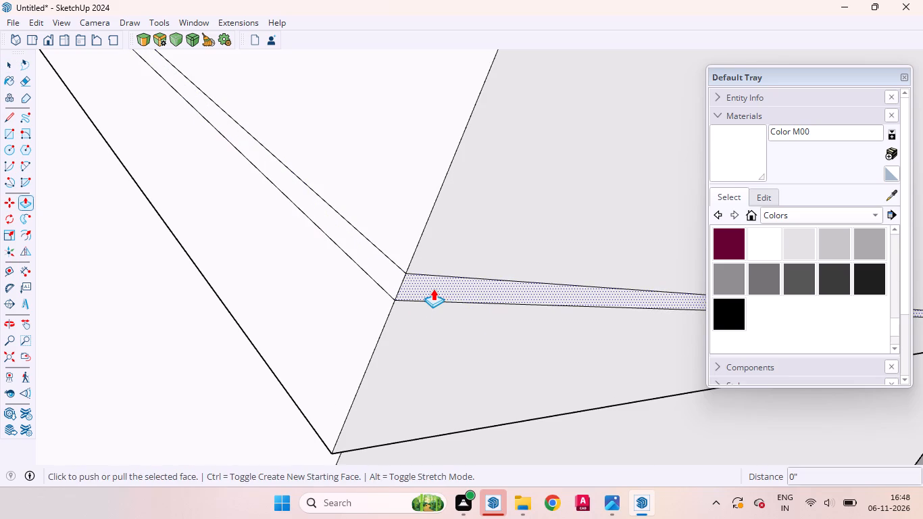
left_click_drag(433, 289, 426, 283)
key("1")
type("8mm")
key("Return")
double_click(352, 243)
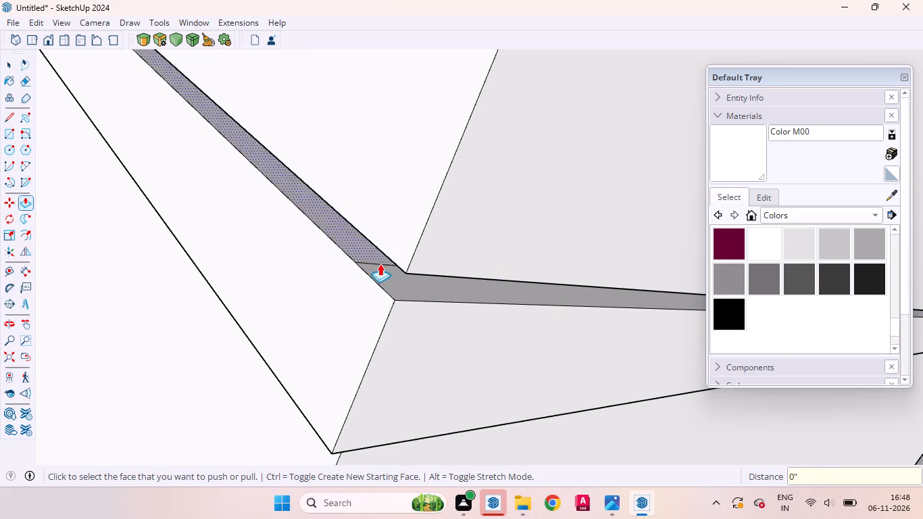
Push the matching narrow strip on the cap's back face inward by the same 18 mm.
scroll(338, 305, "down", 13)
scroll(326, 307, "up", 1)
scroll(326, 307, "down", 14)
middle_click_drag(393, 316, 254, 280)
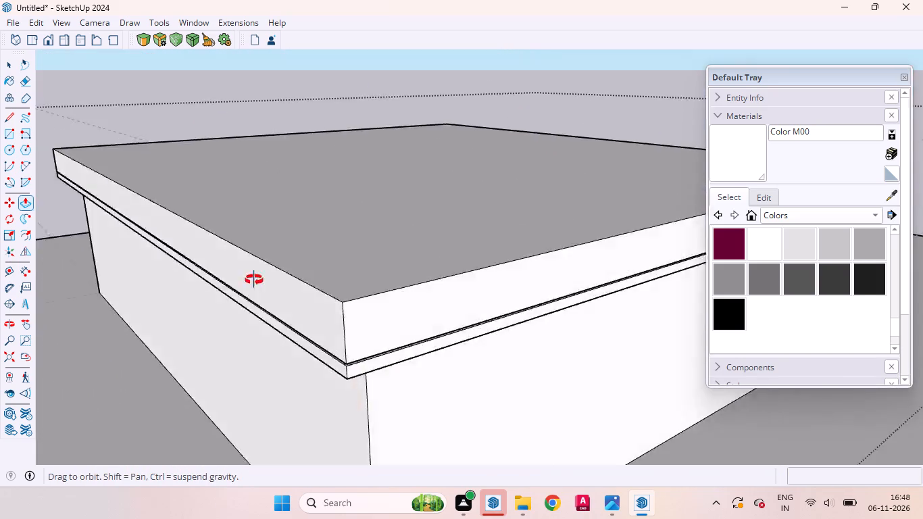
middle_click_drag(254, 280, 202, 244)
scroll(220, 237, "down", 10)
scroll(537, 232, "up", 13)
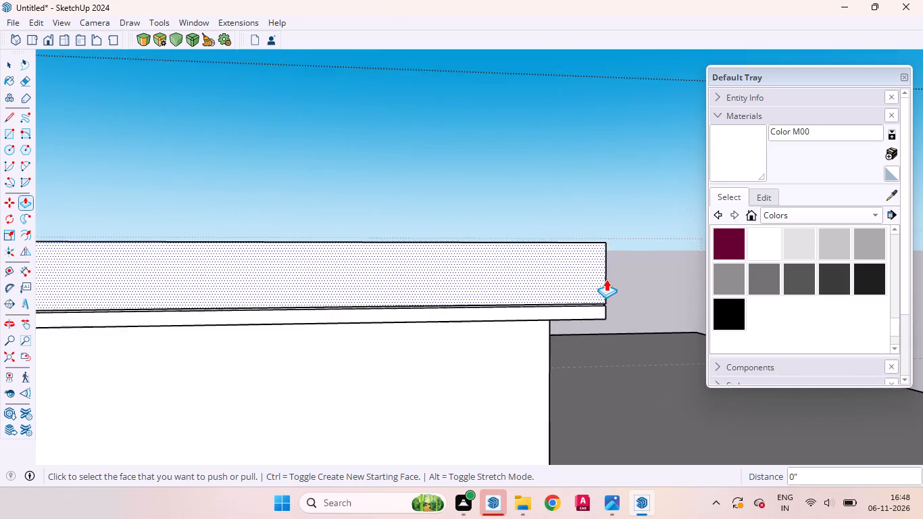
scroll(606, 279, "up", 6)
scroll(601, 322, "down", 3)
middle_click_drag(508, 332, 384, 306)
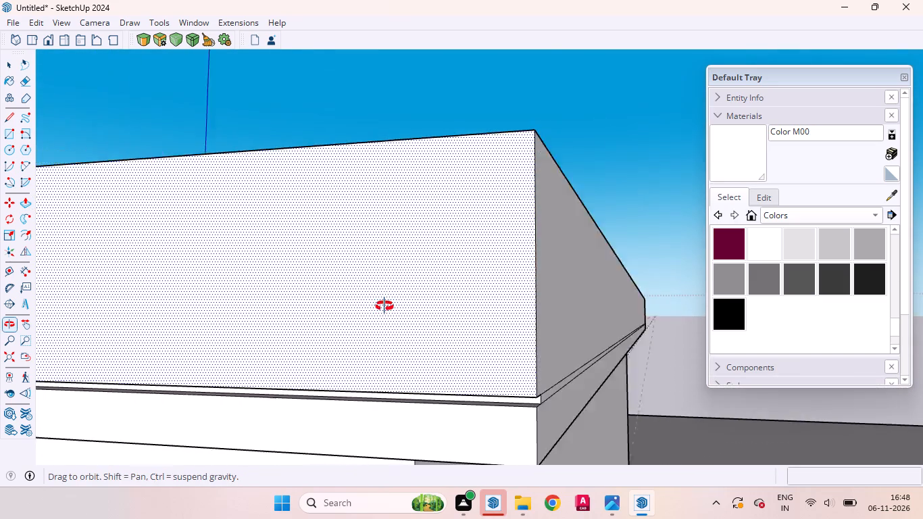
middle_click_drag(384, 306, 241, 354)
scroll(580, 393, "up", 8)
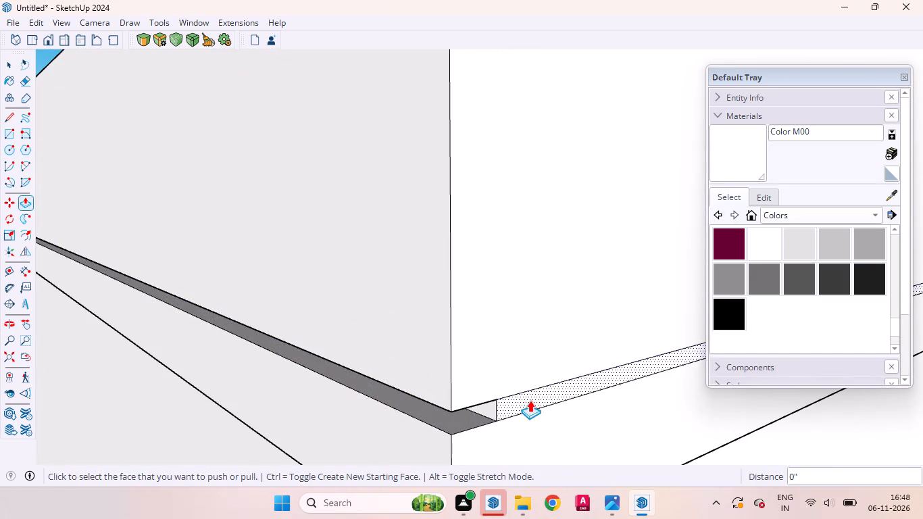
double_click(530, 400)
Push the remaining narrow strip on the cap's left side face inward 18 mm to close the groove around the cap.
scroll(337, 379, "down", 20)
scroll(337, 379, "down", 7)
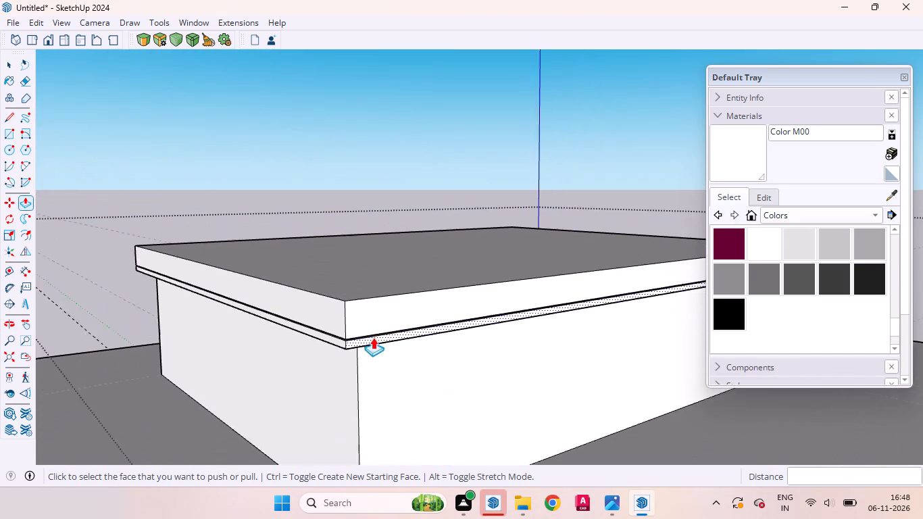
scroll(373, 337, "down", 13)
scroll(351, 349, "up", 2)
middle_click_drag(522, 330, 141, 359)
scroll(441, 334, "up", 1)
scroll(441, 334, "down", 1)
scroll(441, 334, "up", 2)
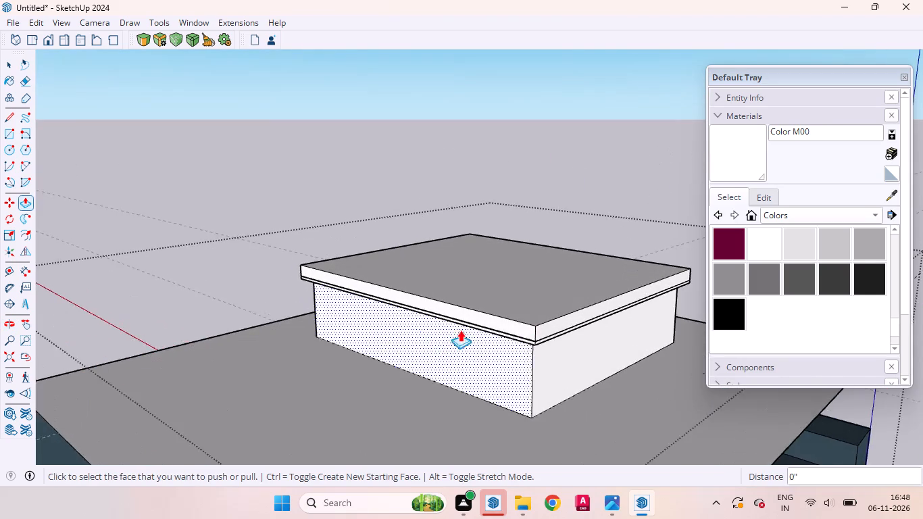
scroll(460, 330, "up", 20)
scroll(460, 330, "up", 12)
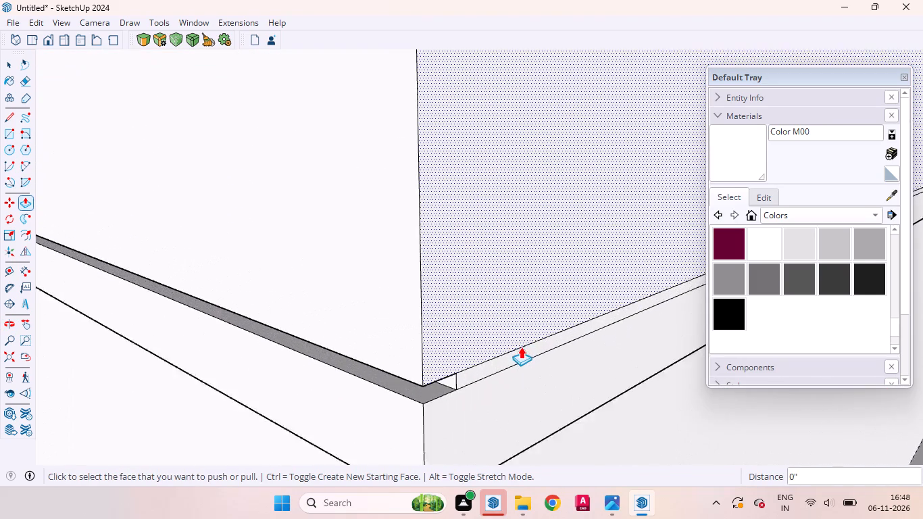
scroll(521, 347, "up", 3)
double_click(521, 352)
scroll(373, 359, "down", 15)
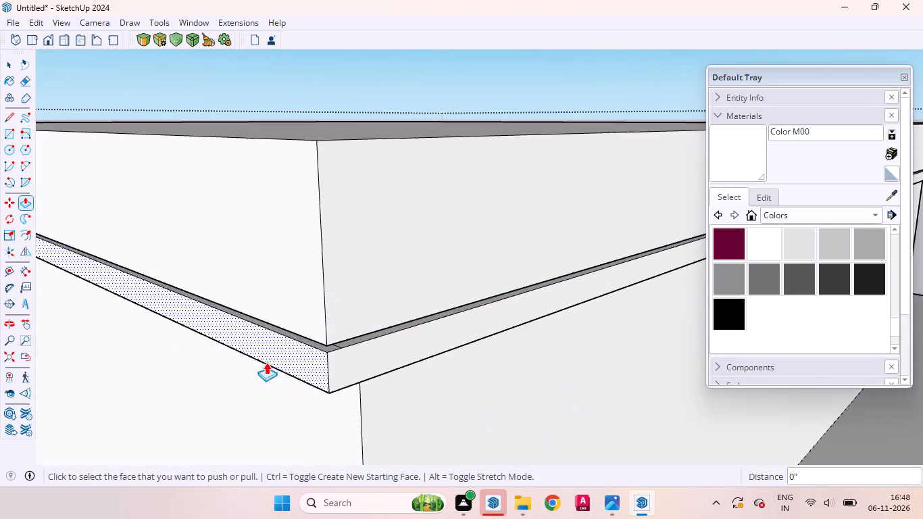
scroll(266, 362, "down", 18)
middle_click_drag(651, 270, 230, 279)
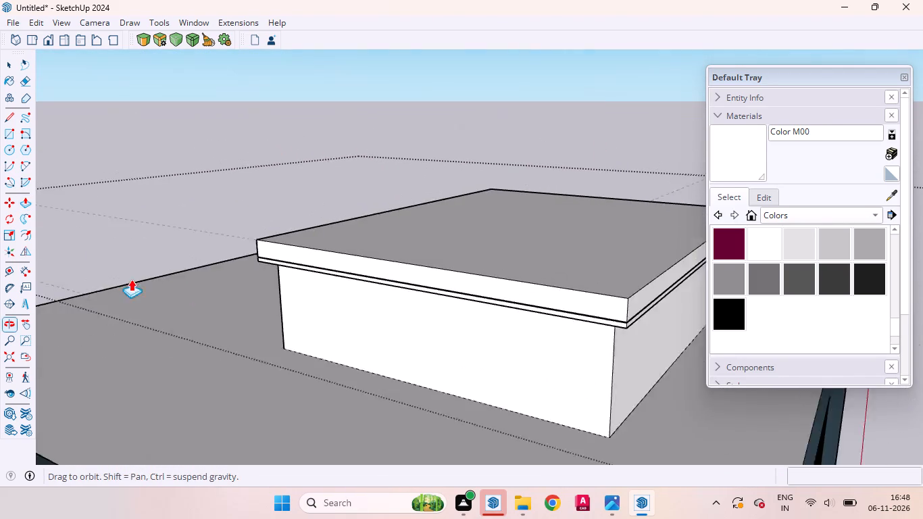
scroll(589, 312, "up", 18)
scroll(427, 320, "down", 5)
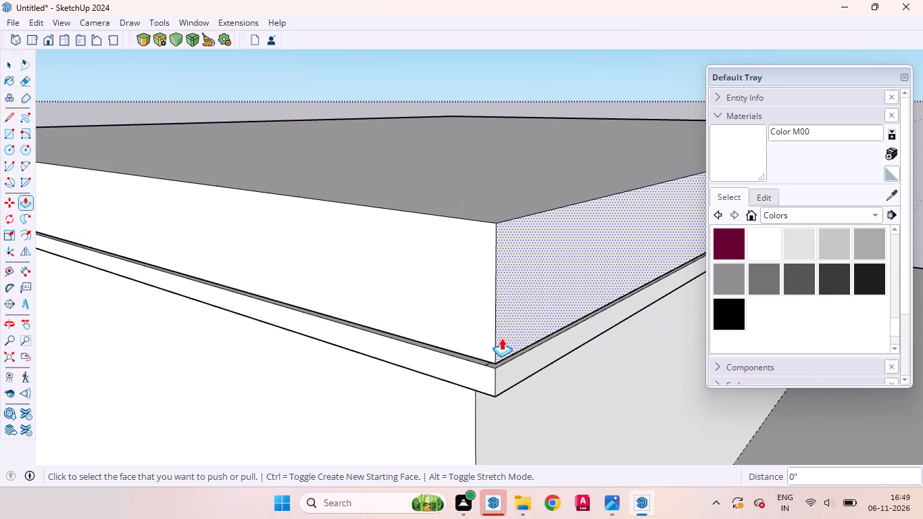
Leave the unit's group and delete the construction guide lines crossing the raised block and the unit's top.
key("space")
scroll(469, 350, "down", 20)
scroll(469, 350, "down", 9)
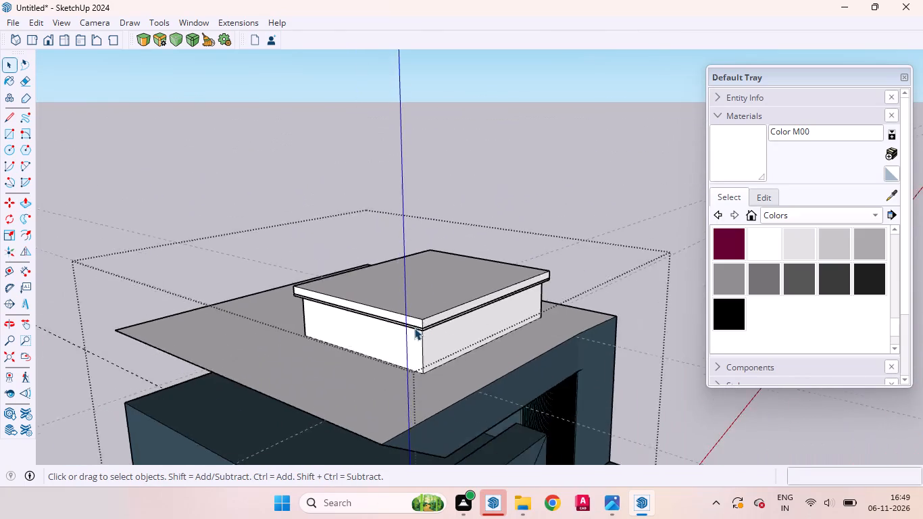
scroll(414, 328, "down", 8)
left_click(593, 357)
left_click(588, 345)
middle_click_drag(560, 368, 399, 305)
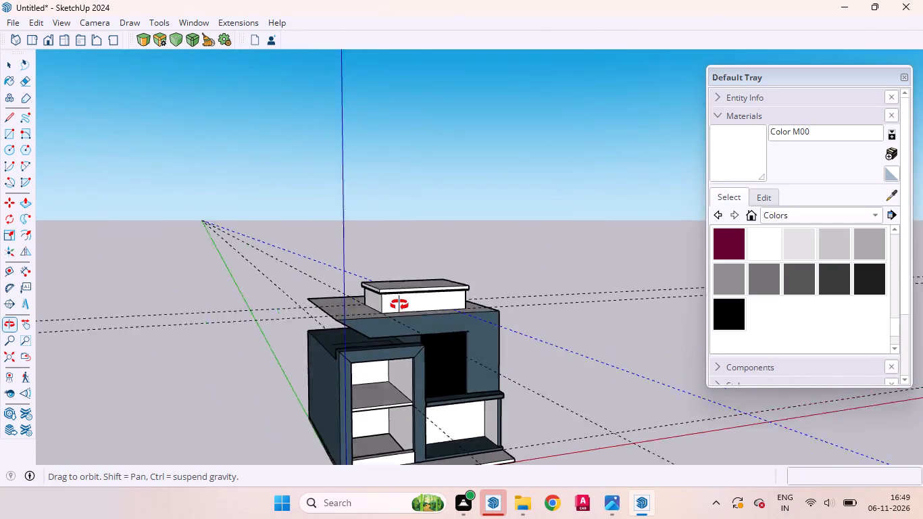
middle_click_drag(399, 305, 353, 276)
left_click_drag(607, 324, 548, 248)
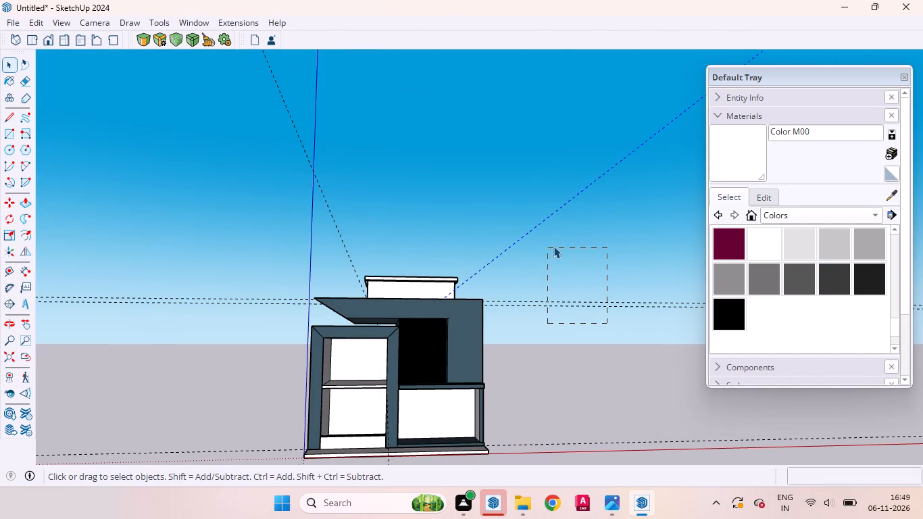
key("Delete")
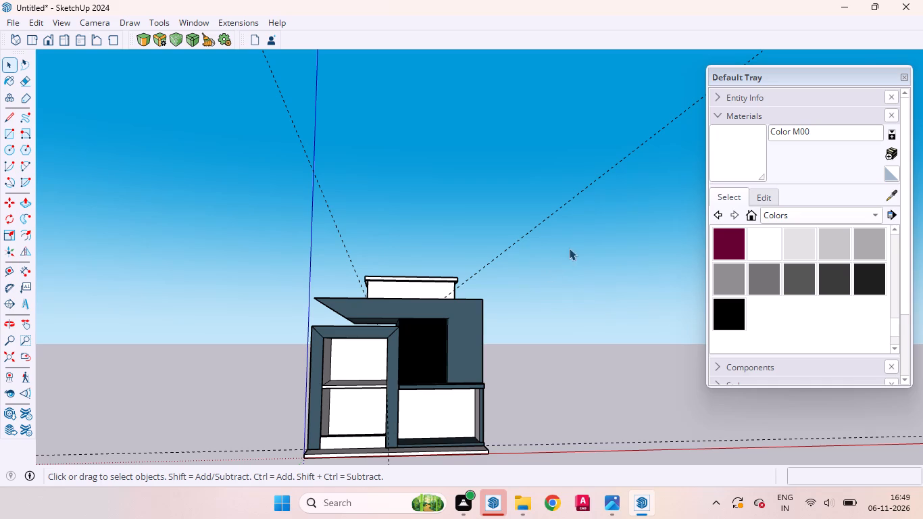
left_click_drag(503, 207, 228, 136)
key("Delete")
left_click_drag(607, 216, 522, 178)
key("Delete")
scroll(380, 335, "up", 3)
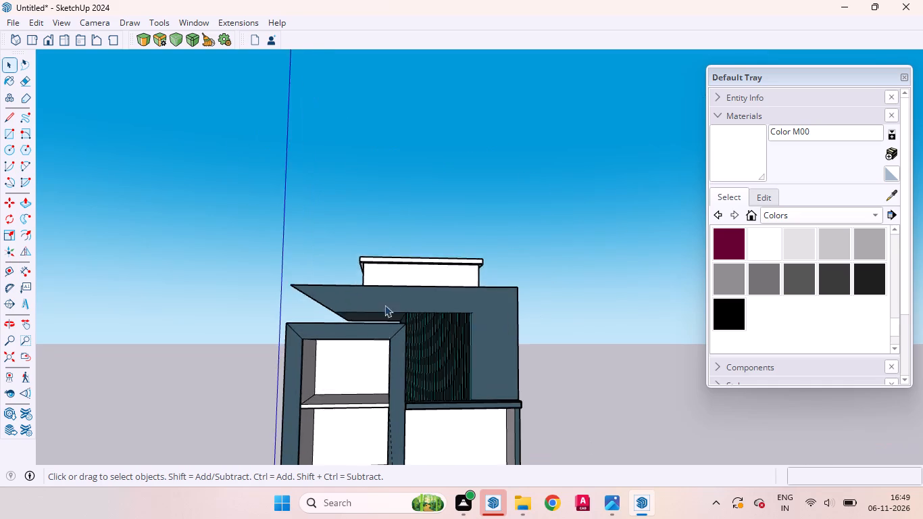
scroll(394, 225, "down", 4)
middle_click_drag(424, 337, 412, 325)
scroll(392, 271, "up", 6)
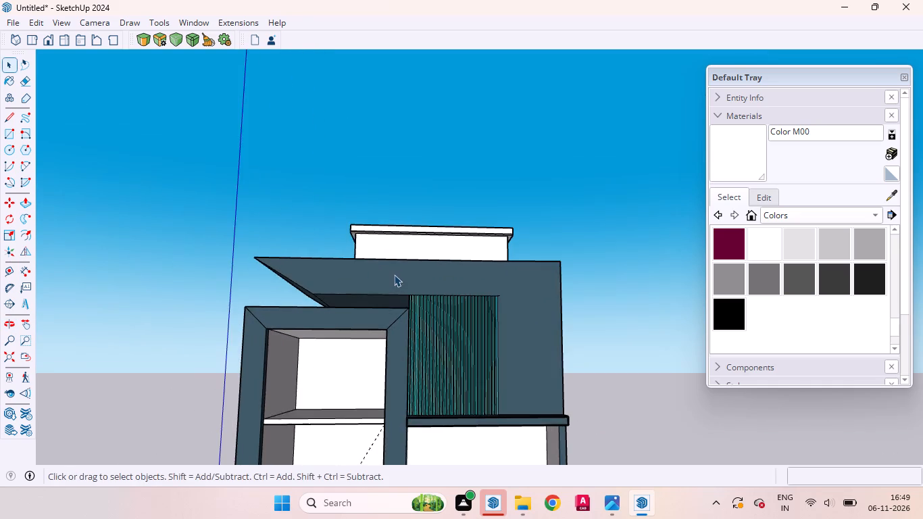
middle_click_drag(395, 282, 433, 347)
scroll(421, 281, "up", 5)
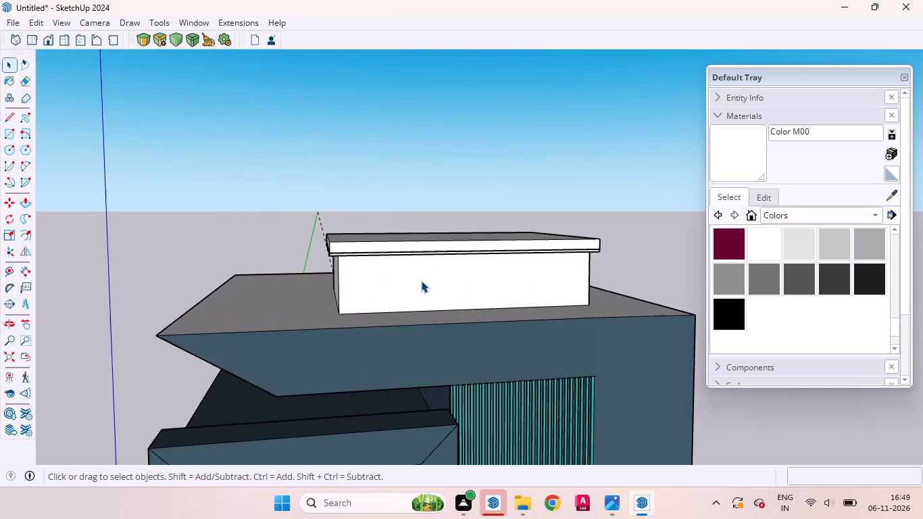
Open the unit's group for editing at the raised block on top.
scroll(405, 289, "down", 14)
middle_click_drag(410, 379, 378, 332)
scroll(380, 322, "up", 2)
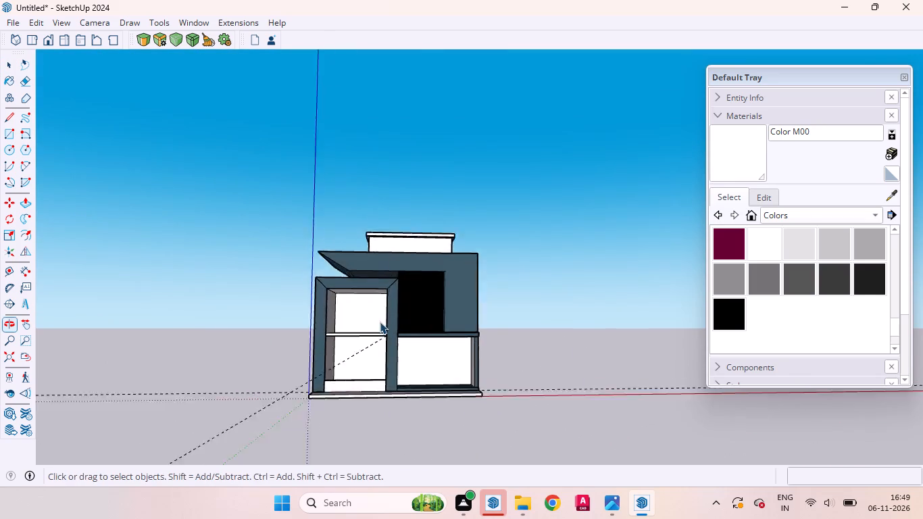
scroll(380, 322, "up", 1)
scroll(380, 322, "down", 3)
middle_click_drag(387, 328, 383, 322)
scroll(395, 222, "up", 3)
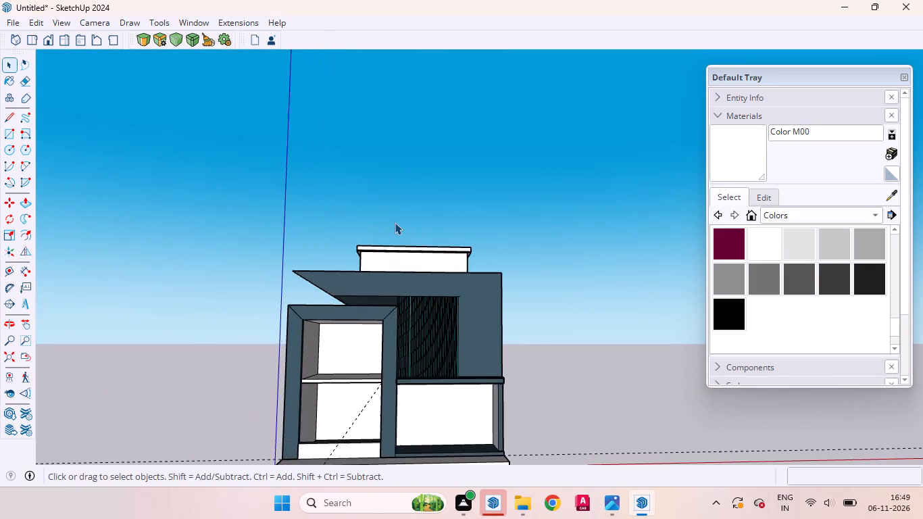
scroll(395, 222, "up", 5)
middle_click_drag(408, 277, 868, 428)
scroll(577, 347, "up", 6)
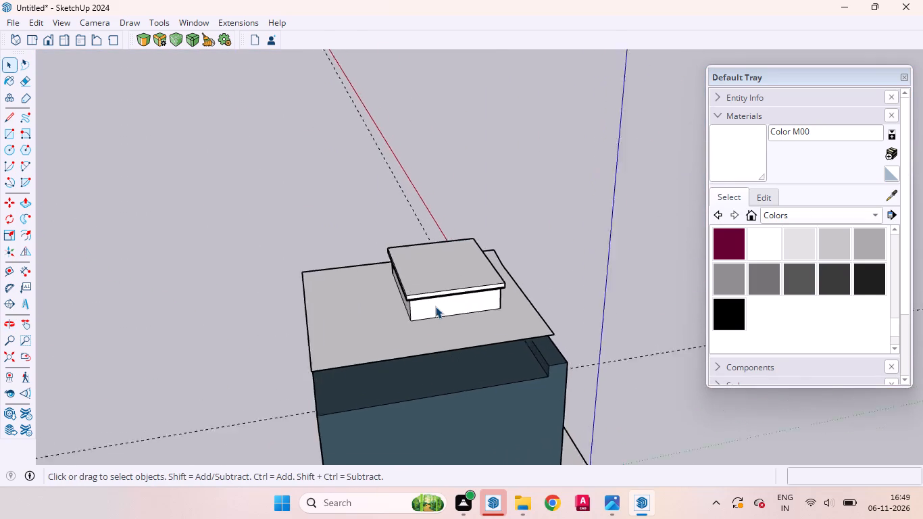
scroll(435, 306, "up", 6)
double_click(454, 303)
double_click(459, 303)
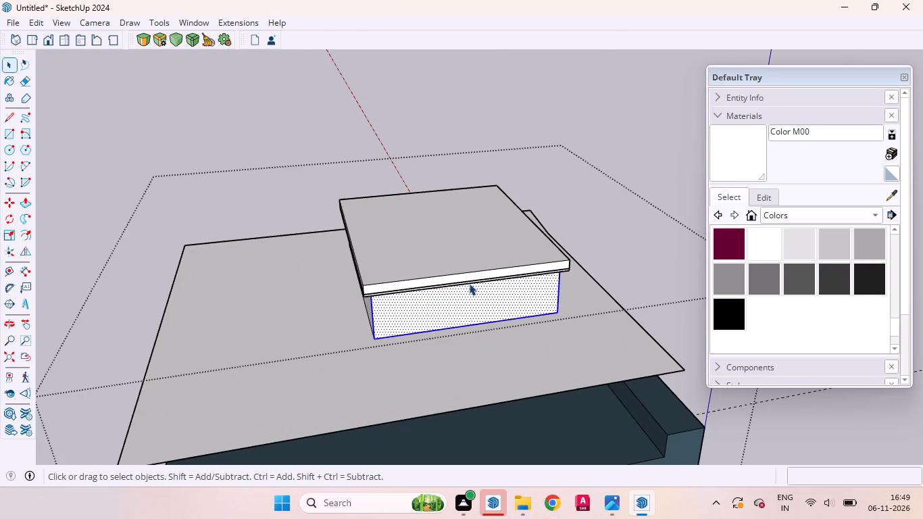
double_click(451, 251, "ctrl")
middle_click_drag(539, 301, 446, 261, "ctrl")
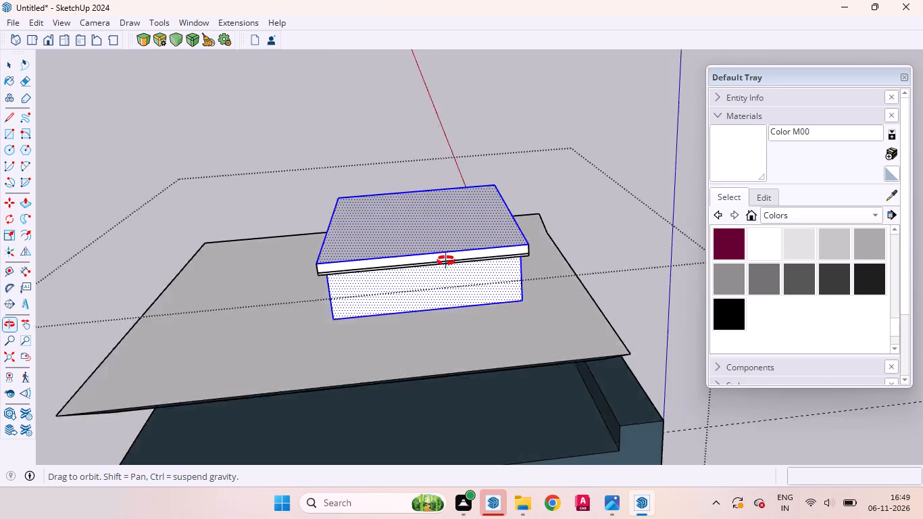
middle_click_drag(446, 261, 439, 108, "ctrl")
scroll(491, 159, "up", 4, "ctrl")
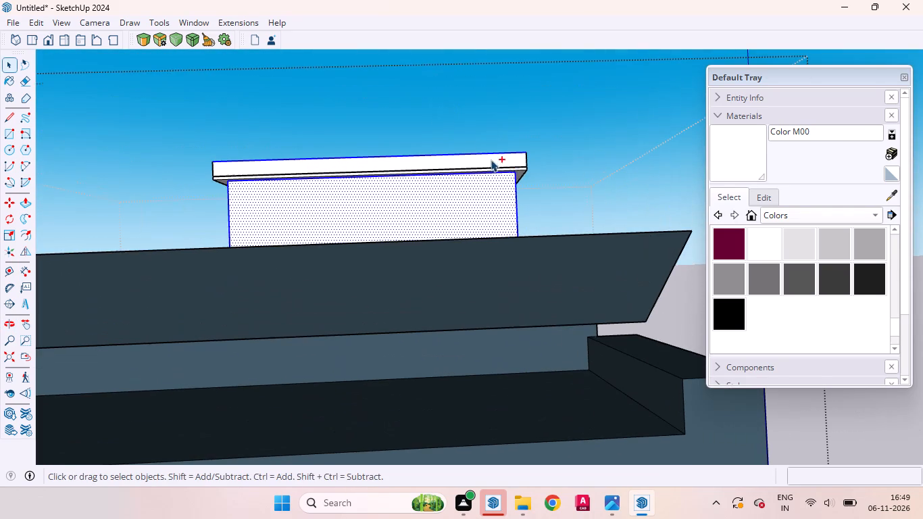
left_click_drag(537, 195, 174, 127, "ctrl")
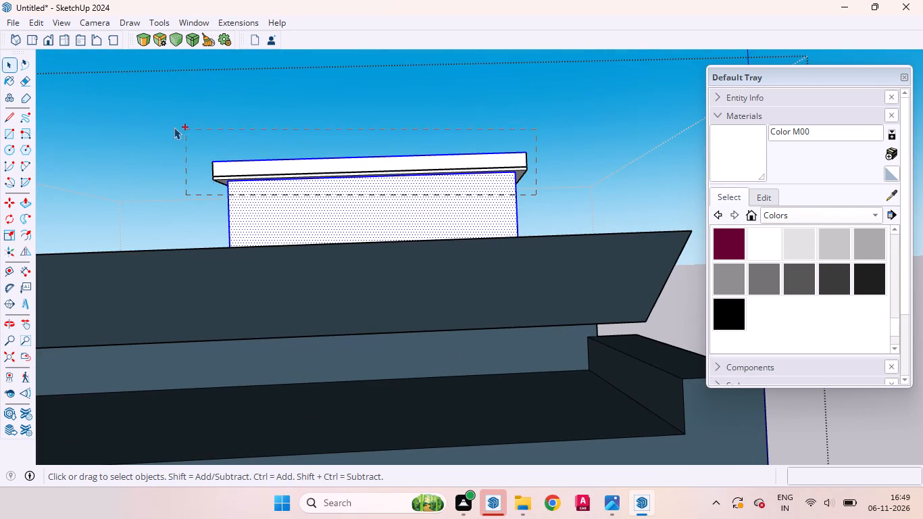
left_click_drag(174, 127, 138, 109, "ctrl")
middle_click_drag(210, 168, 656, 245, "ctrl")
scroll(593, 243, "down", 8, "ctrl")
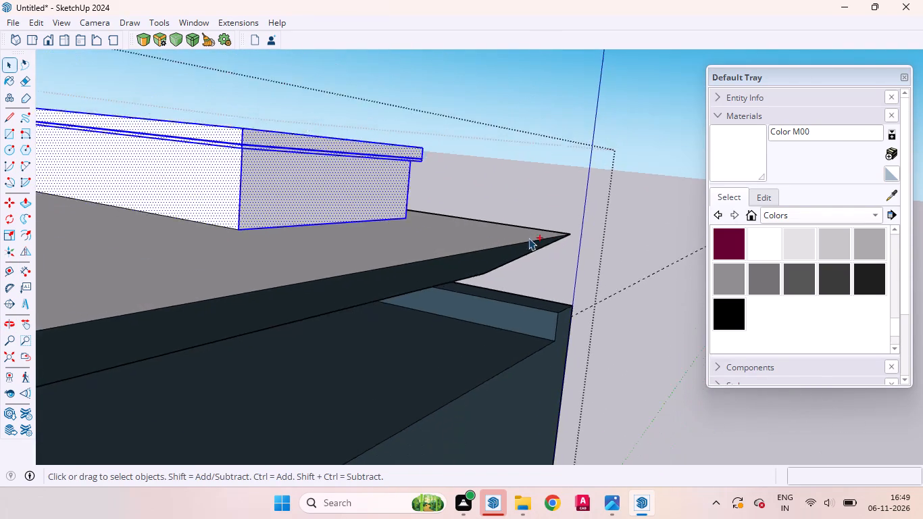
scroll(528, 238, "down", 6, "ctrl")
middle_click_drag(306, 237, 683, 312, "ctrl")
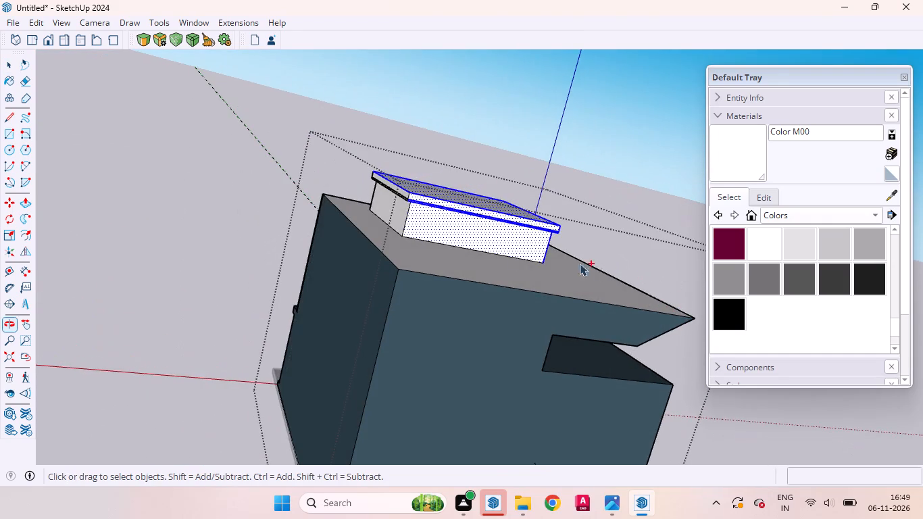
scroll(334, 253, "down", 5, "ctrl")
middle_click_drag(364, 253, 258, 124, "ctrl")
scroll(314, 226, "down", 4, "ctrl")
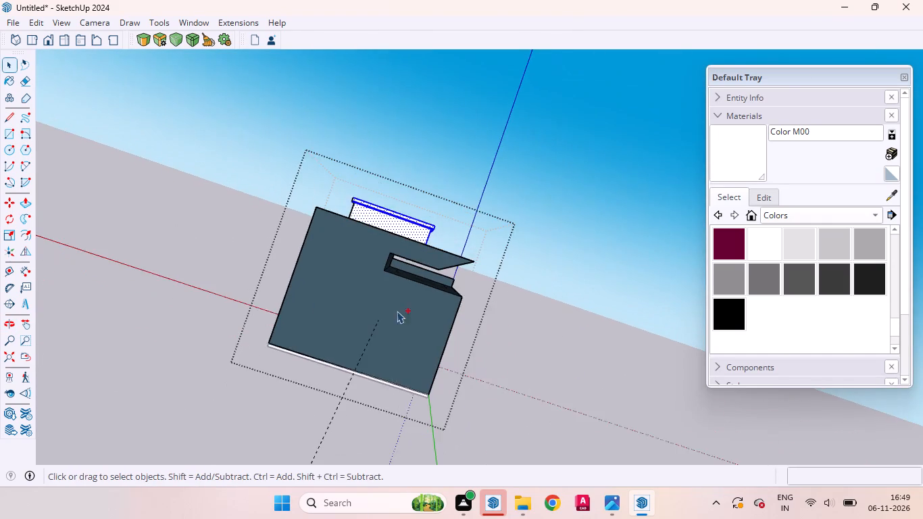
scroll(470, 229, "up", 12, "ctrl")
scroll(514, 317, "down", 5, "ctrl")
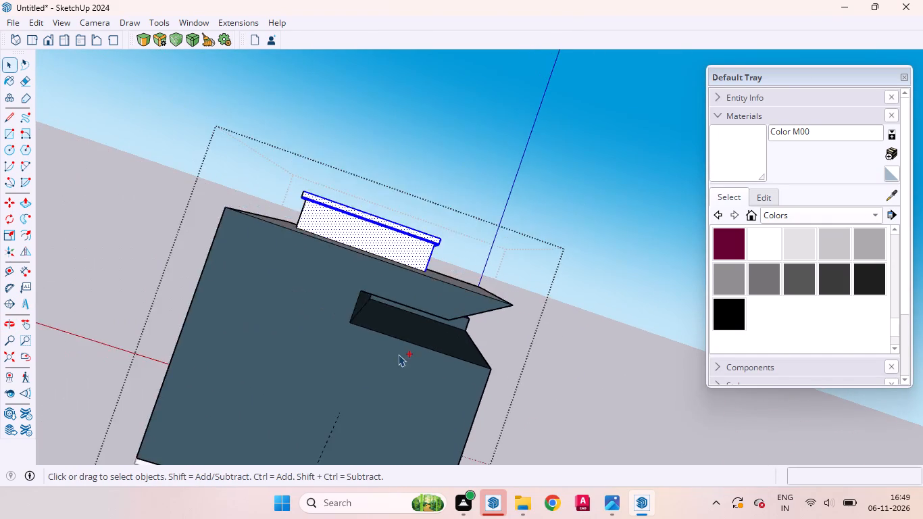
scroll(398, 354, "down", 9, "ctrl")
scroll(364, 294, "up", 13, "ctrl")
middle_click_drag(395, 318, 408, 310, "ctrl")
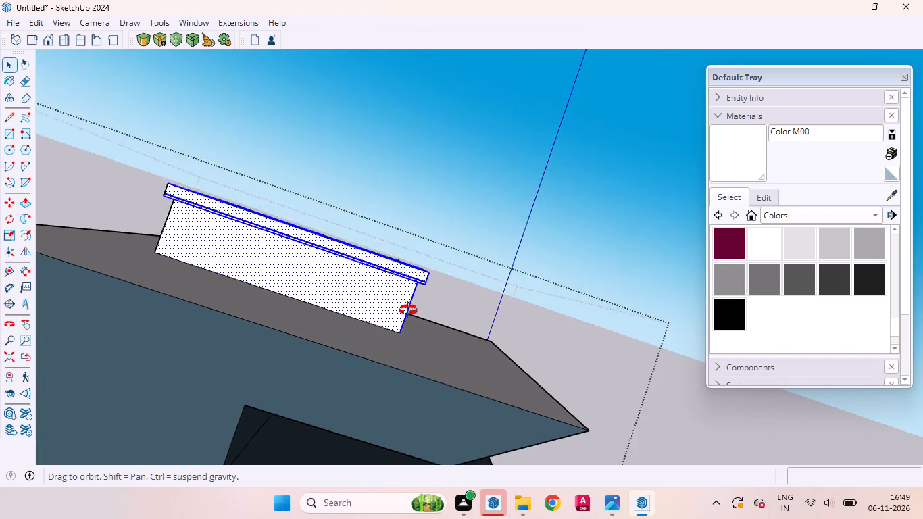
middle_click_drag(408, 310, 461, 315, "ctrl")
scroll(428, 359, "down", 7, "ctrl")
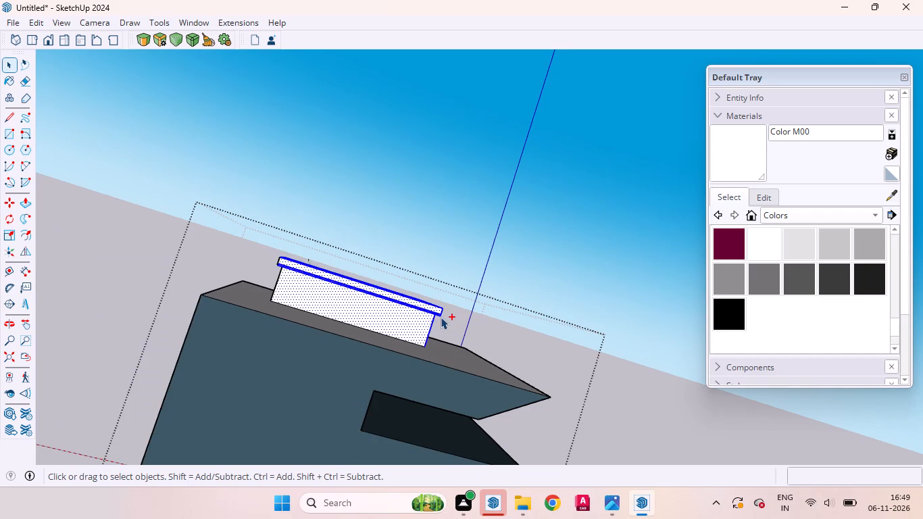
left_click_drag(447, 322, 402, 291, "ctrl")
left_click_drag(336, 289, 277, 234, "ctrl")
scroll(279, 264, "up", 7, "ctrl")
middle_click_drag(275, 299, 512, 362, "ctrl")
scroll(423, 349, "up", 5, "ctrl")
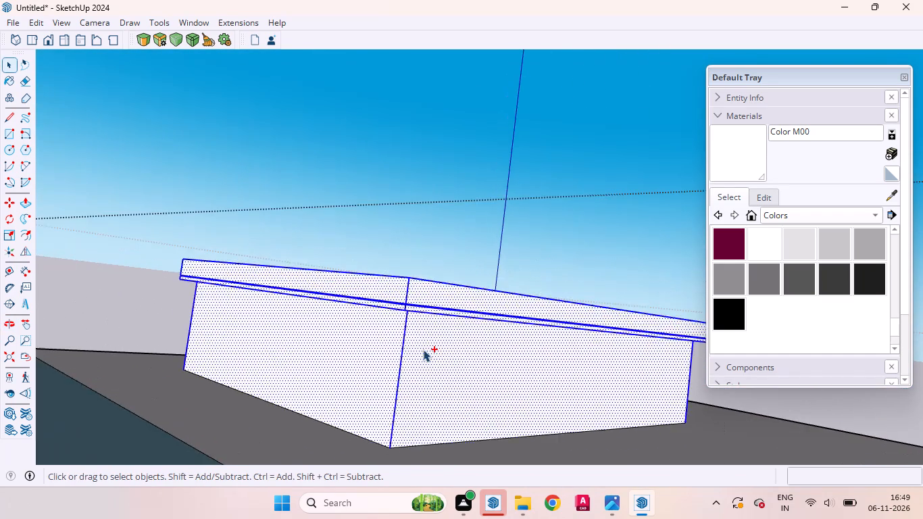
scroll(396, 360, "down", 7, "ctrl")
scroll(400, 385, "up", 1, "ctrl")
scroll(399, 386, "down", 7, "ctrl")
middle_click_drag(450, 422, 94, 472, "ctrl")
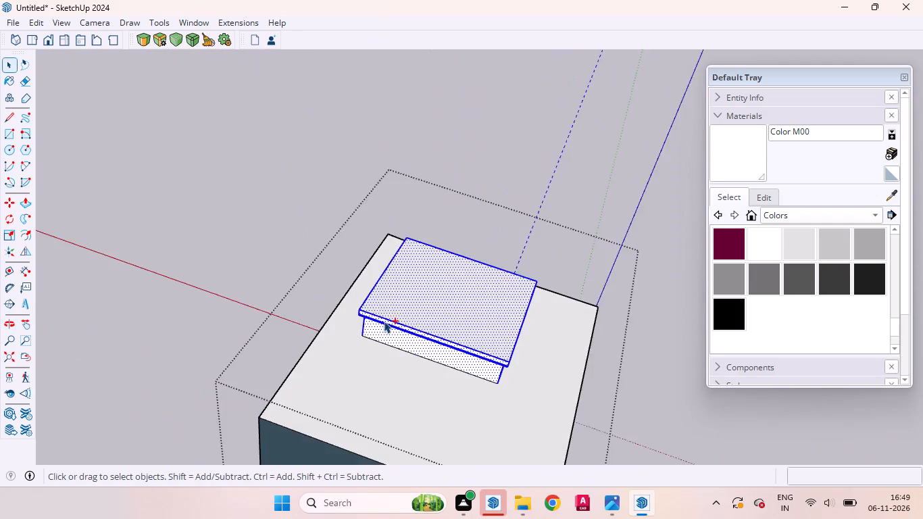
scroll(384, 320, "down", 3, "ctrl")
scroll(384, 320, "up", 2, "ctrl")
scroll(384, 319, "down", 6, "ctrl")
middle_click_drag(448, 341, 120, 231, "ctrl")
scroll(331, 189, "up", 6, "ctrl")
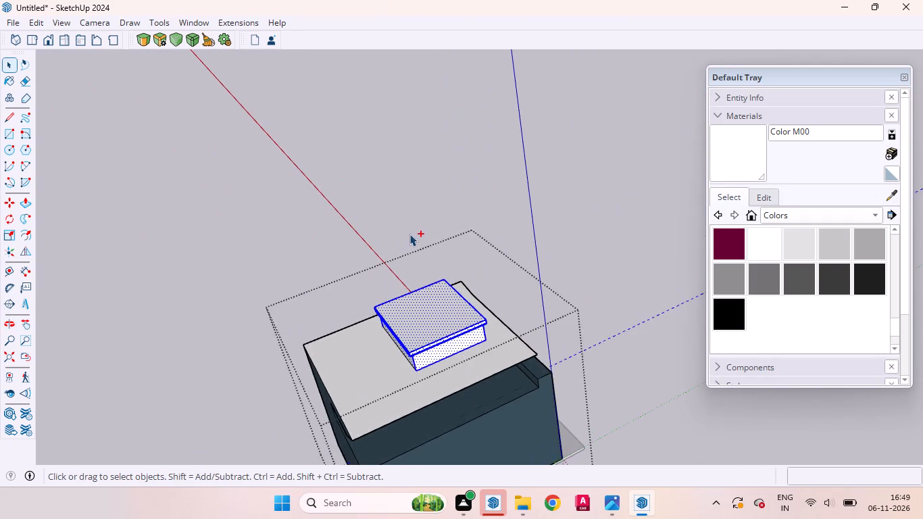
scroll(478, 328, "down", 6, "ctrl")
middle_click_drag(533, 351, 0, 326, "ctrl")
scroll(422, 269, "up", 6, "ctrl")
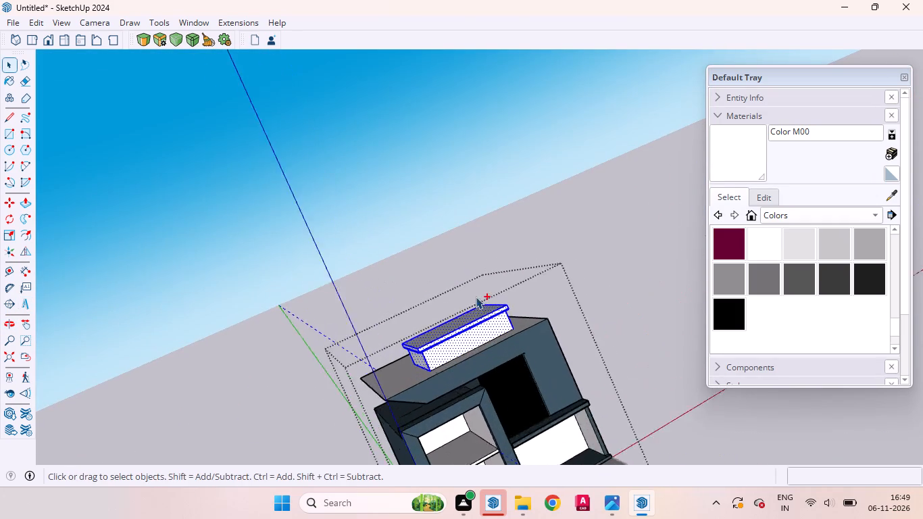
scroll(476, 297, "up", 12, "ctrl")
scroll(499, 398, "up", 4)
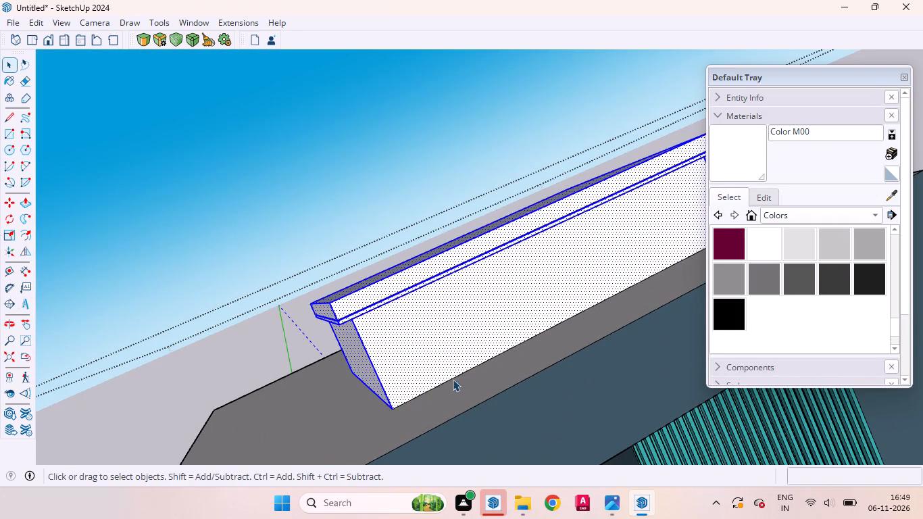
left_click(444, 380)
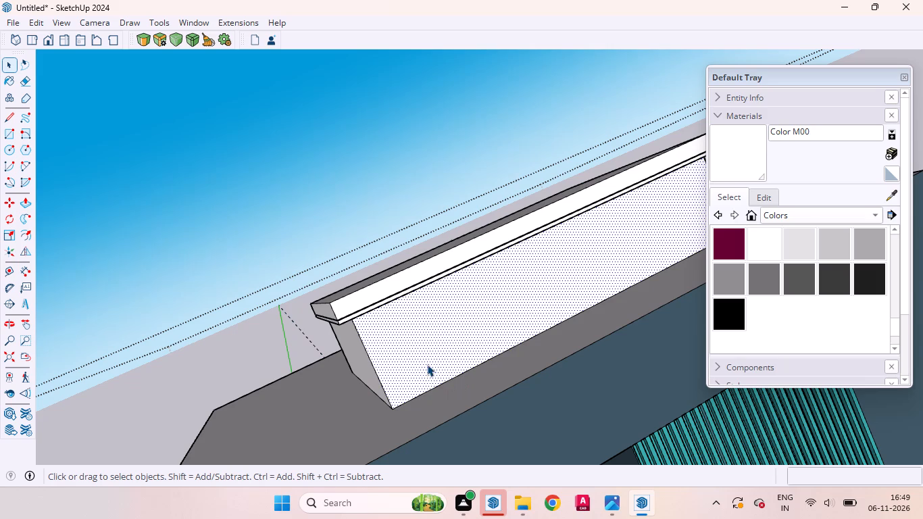
Select the raised block on top of the unit together with its grooved cap.
scroll(397, 322, "down", 17)
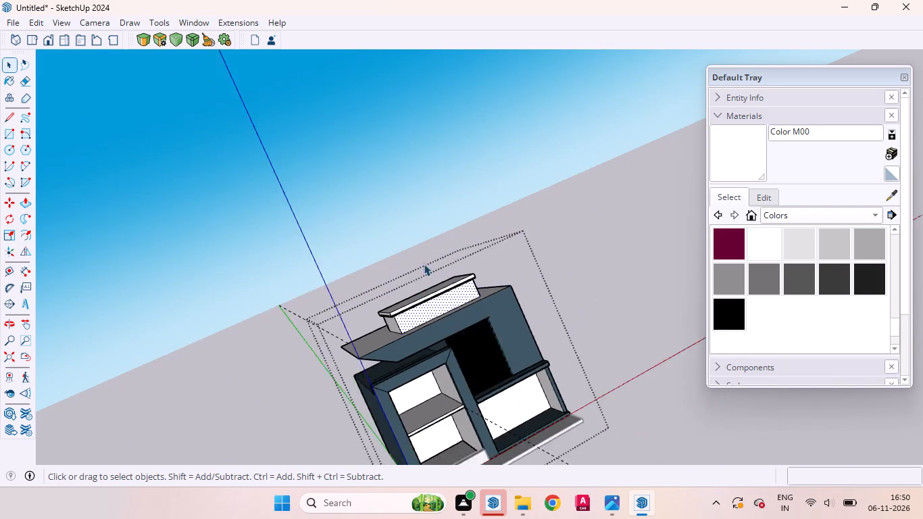
scroll(424, 264, "down", 7)
scroll(484, 255, "up", 1)
scroll(484, 255, "down", 2)
middle_click_drag(491, 269, 405, 242)
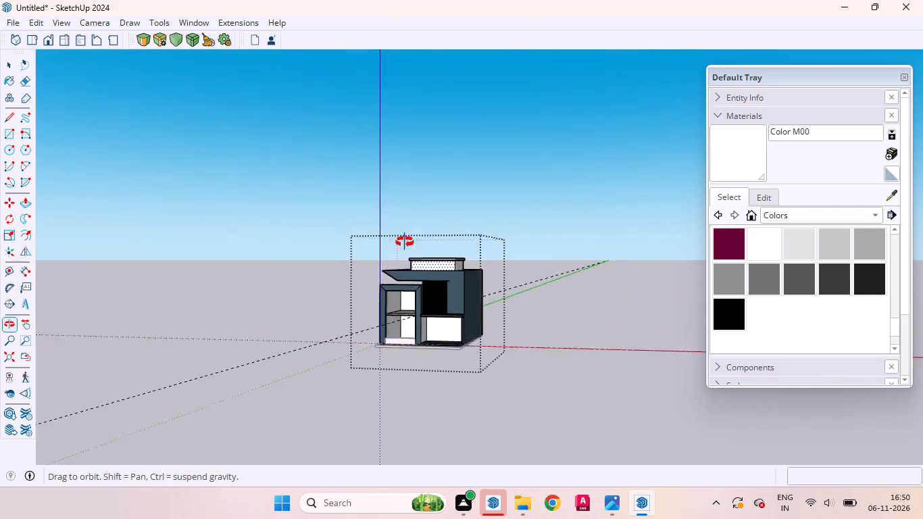
middle_click_drag(405, 242, 436, 213)
scroll(432, 240, "up", 1)
scroll(432, 240, "down", 1)
scroll(432, 240, "up", 10)
scroll(428, 262, "down", 1)
scroll(428, 262, "up", 6)
middle_click(418, 303)
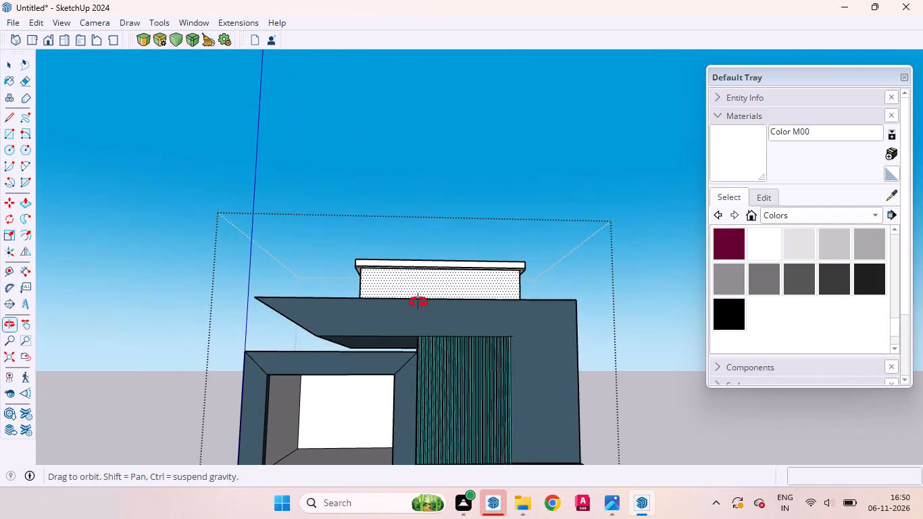
scroll(426, 274, "up", 2)
scroll(409, 299, "down", 3)
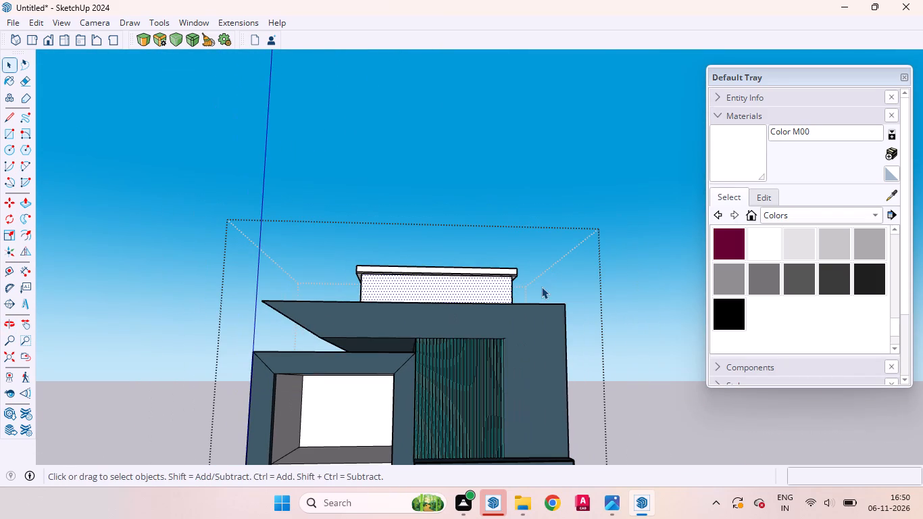
left_click_drag(534, 293, 393, 232)
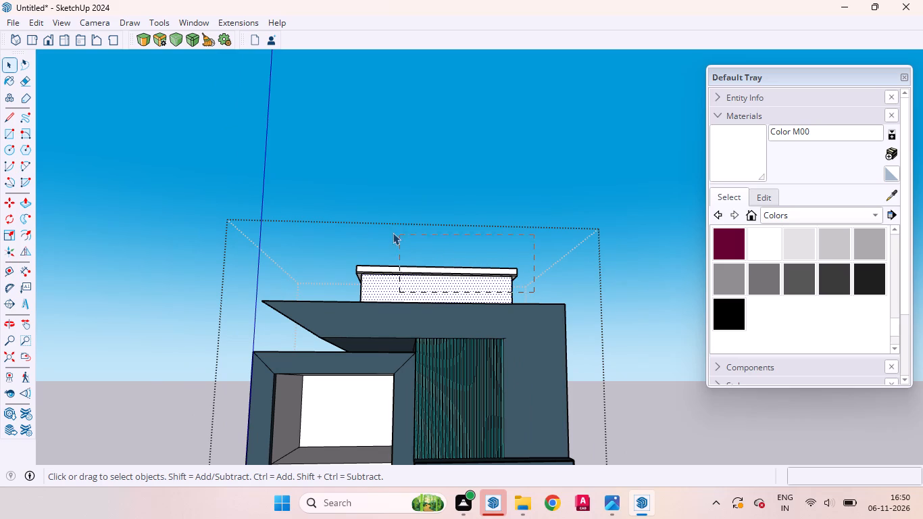
left_click_drag(393, 232, 330, 202)
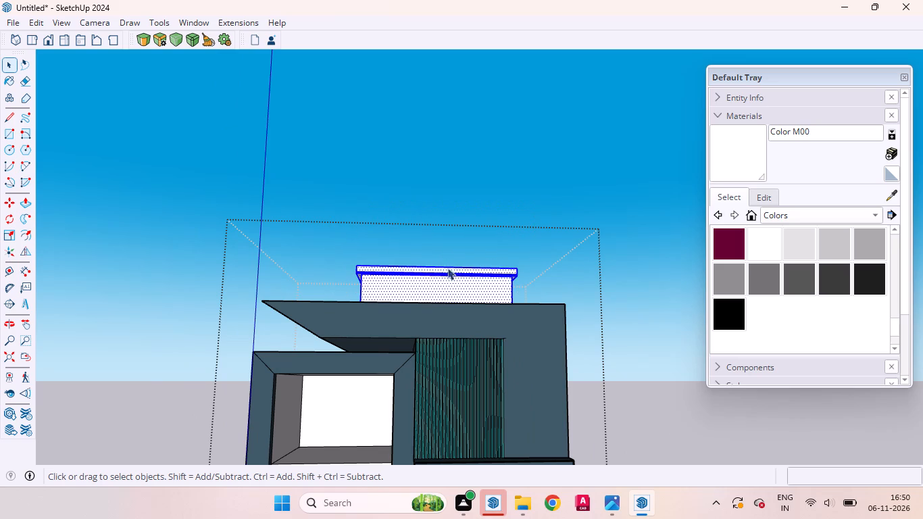
Add the remaining bottom edges around the raised block's base to the selection.
middle_click_drag(431, 268, 738, 422)
scroll(496, 360, "up", 6, "ctrl")
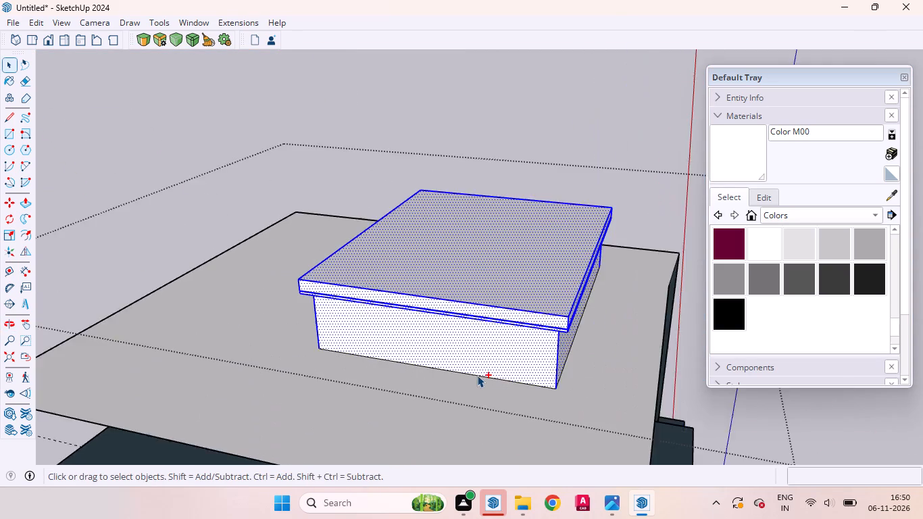
scroll(477, 375, "up", 4, "ctrl")
left_click(472, 374, "ctrl")
middle_click_drag(474, 375, 268, 374, "ctrl")
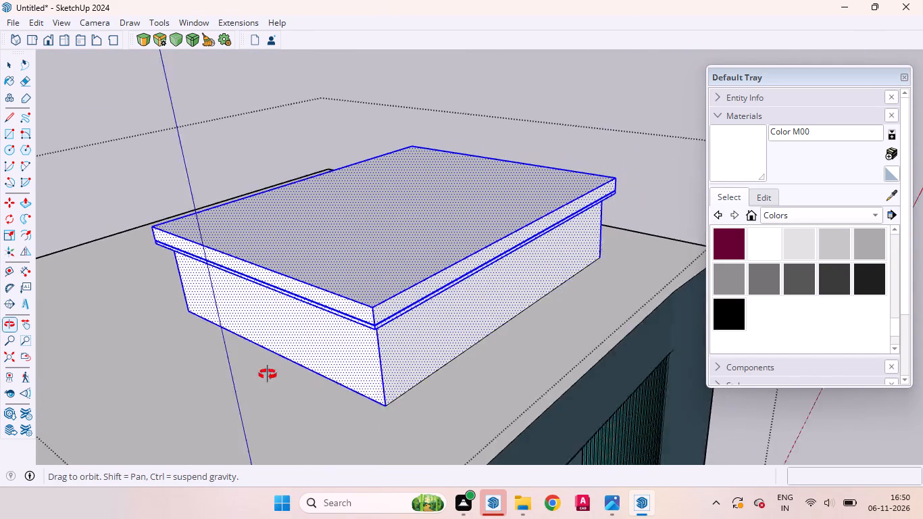
middle_click_drag(268, 374, 257, 374, "ctrl")
scroll(335, 352, "up", 3, "ctrl")
left_click(361, 390, "ctrl")
scroll(364, 389, "down", 6, "ctrl")
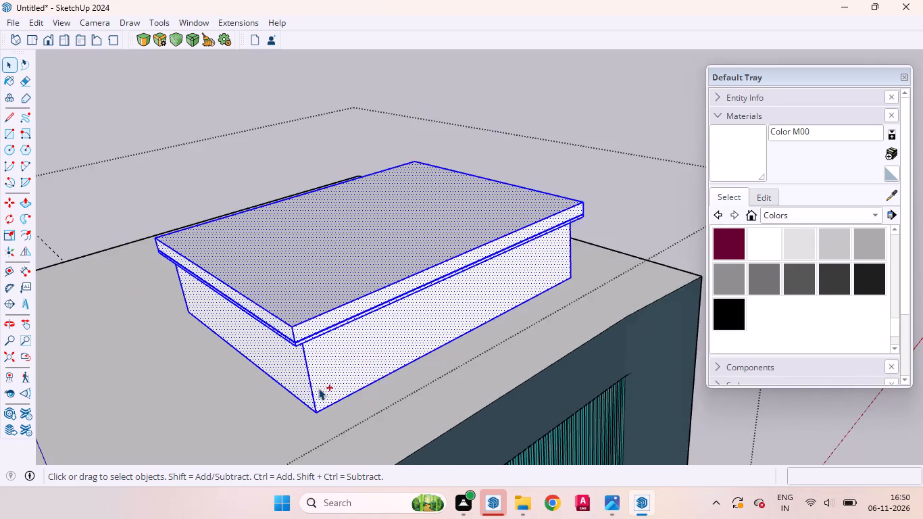
scroll(318, 388, "down", 5, "ctrl")
middle_click_drag(505, 321, 0, 344, "ctrl")
scroll(260, 270, "up", 9, "ctrl")
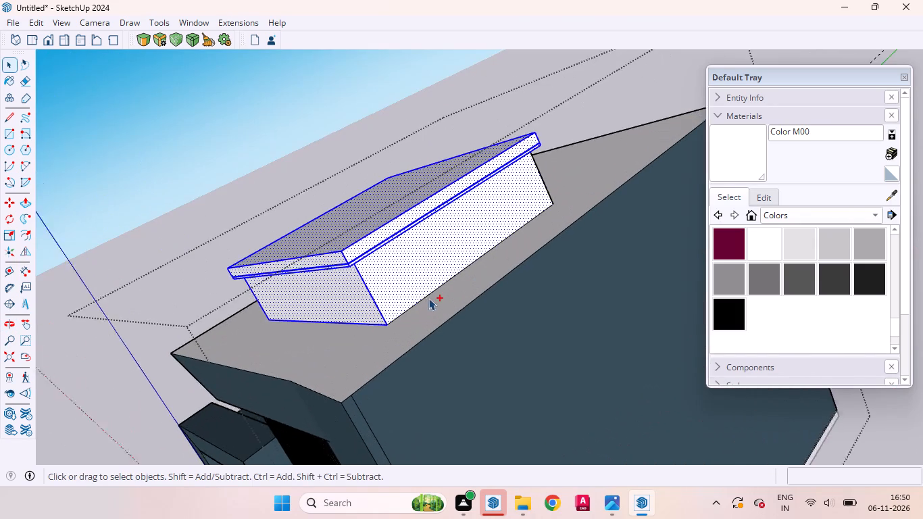
scroll(428, 298, "up", 1, "ctrl")
left_click(414, 303, "ctrl")
scroll(491, 249, "down", 5, "ctrl")
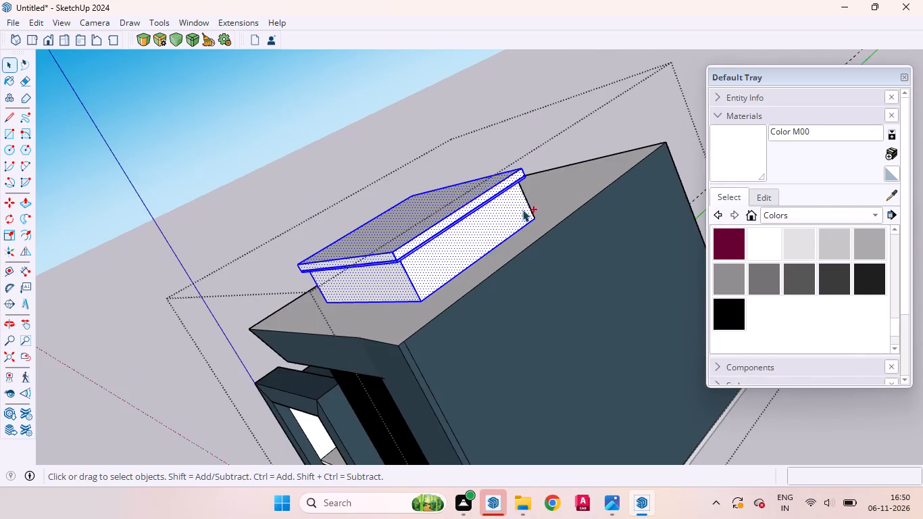
scroll(533, 197, "up", 7, "ctrl")
left_click(513, 197, "ctrl")
middle_click_drag(526, 225, 507, 297, "ctrl")
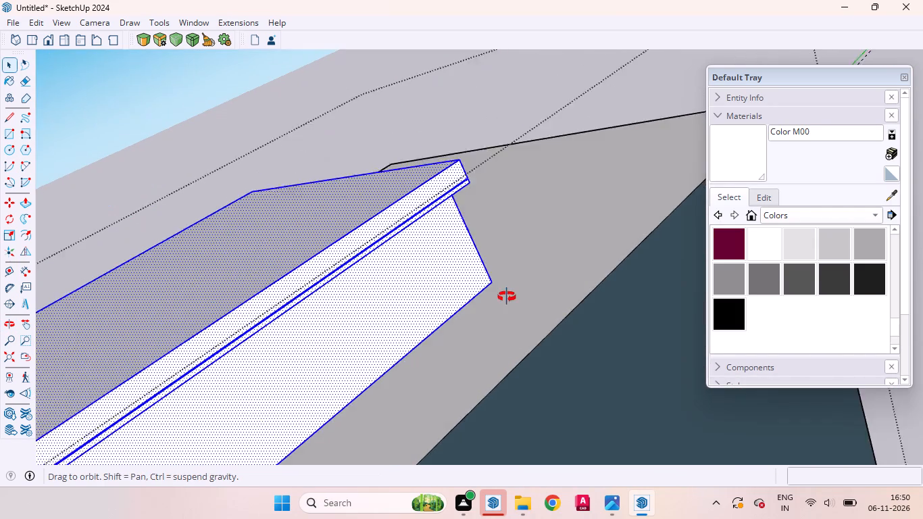
middle_click_drag(507, 297, 71, 470, "ctrl")
scroll(501, 280, "up", 4, "ctrl")
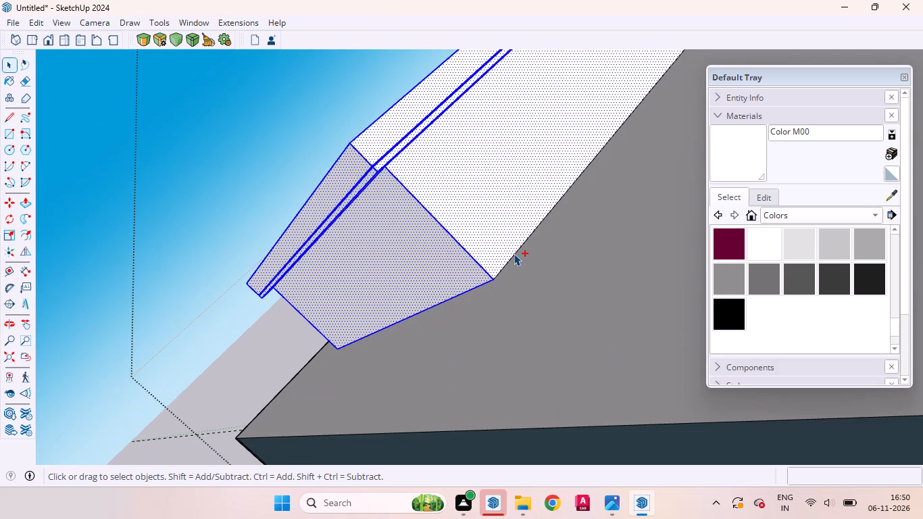
left_click(513, 257, "ctrl")
Move the selected block and cap about 2' 5 1/2" toward the unit's back along the green axis.
scroll(430, 285, "down", 1, "ctrl")
middle_click_drag(645, 295, 722, 295, "ctrl")
scroll(468, 287, "up", 1, "ctrl")
scroll(468, 287, "down", 3, "ctrl")
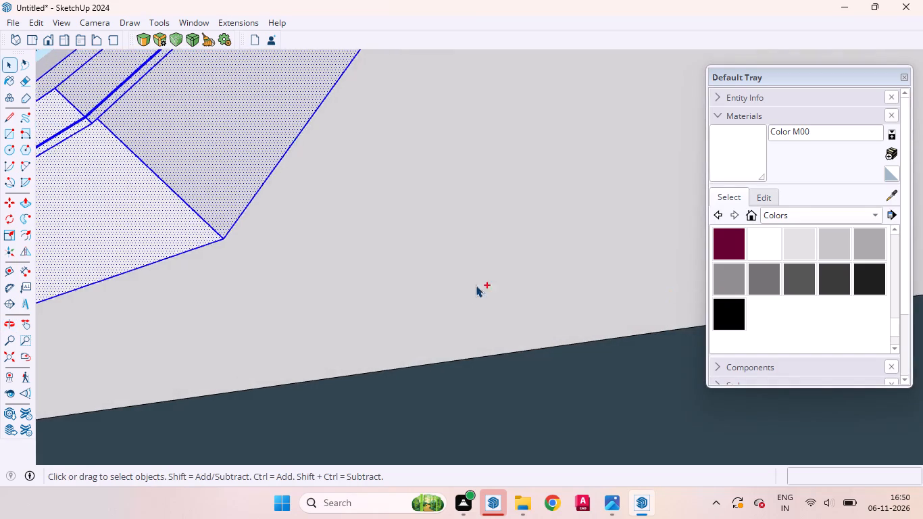
scroll(476, 285, "down", 19, "ctrl")
middle_click_drag(400, 314, 812, 254, "ctrl")
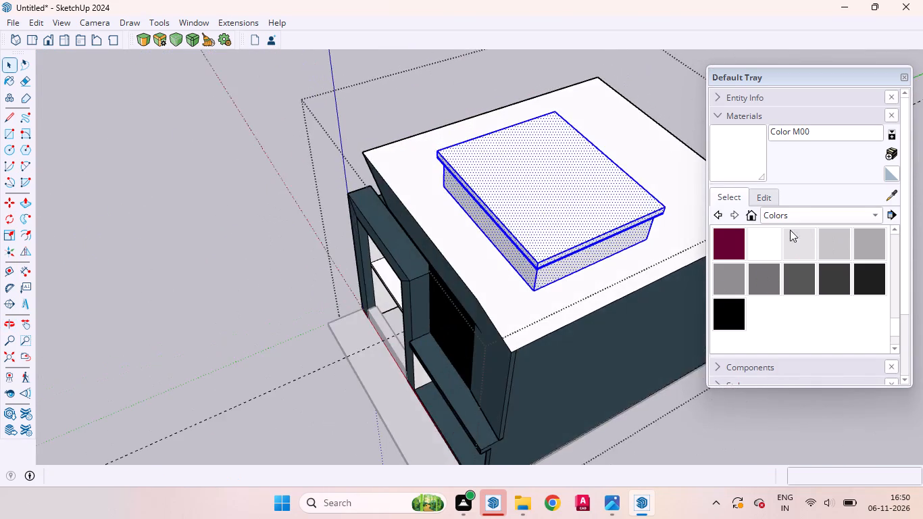
scroll(520, 230, "down", 2, "ctrl")
scroll(509, 230, "up", 1, "ctrl")
scroll(505, 230, "down", 3, "ctrl")
scroll(395, 222, "down", 4, "ctrl")
middle_click_drag(638, 221, 648, 218, "ctrl")
scroll(515, 267, "up", 4, "ctrl")
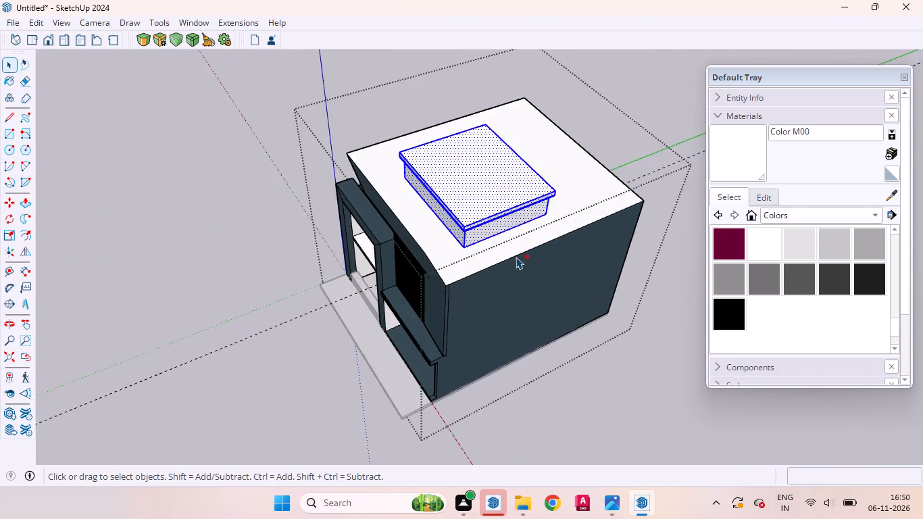
scroll(516, 257, "up", 5, "ctrl")
middle_click_drag(486, 256, 351, 270, "ctrl")
scroll(464, 241, "down", 10, "ctrl")
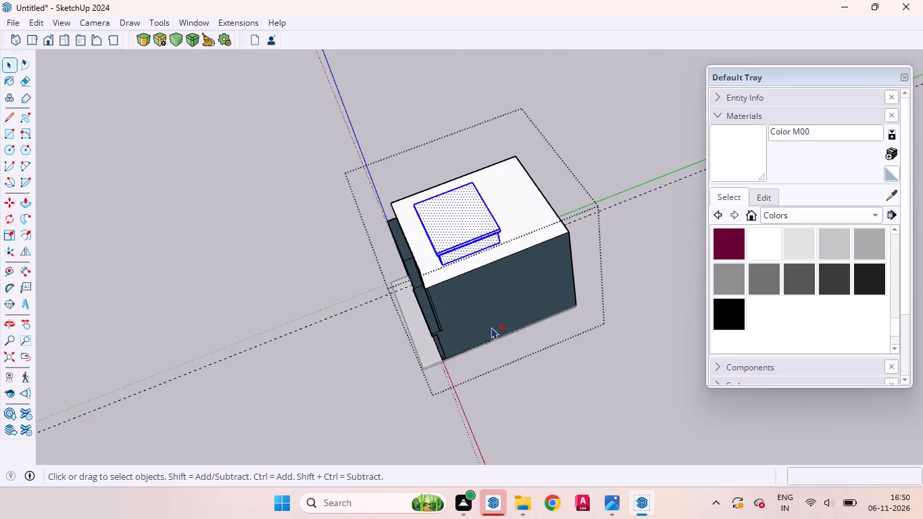
middle_click_drag(476, 332, 410, 338, "ctrl")
scroll(426, 231, "up", 6, "ctrl")
scroll(436, 259, "down", 1, "ctrl")
scroll(436, 259, "up", 7, "ctrl")
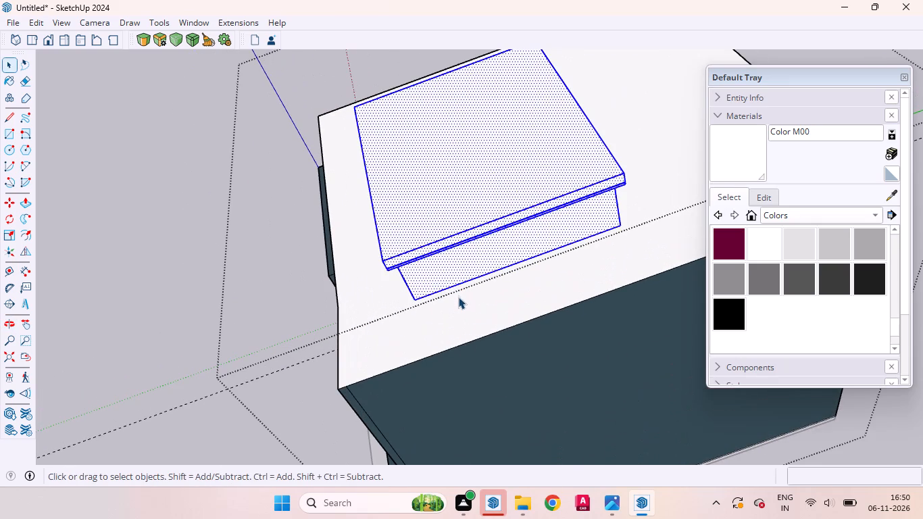
key("m")
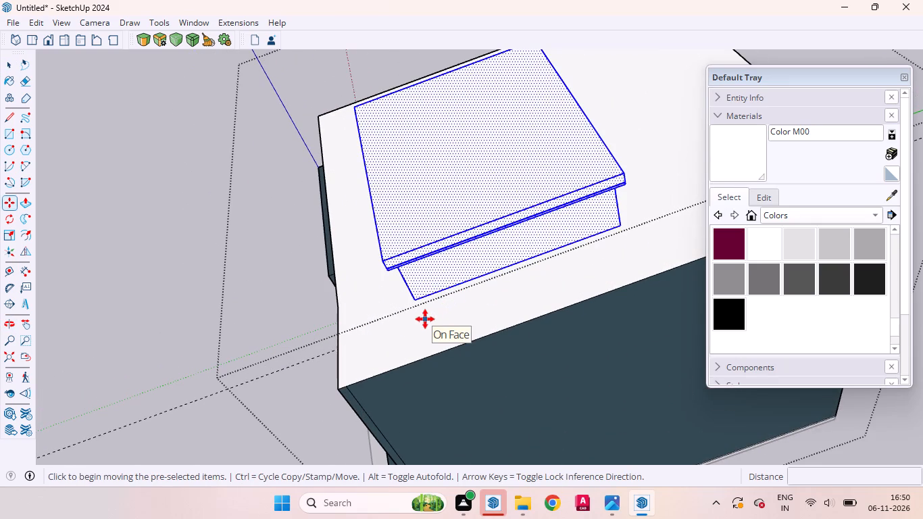
left_click(425, 319)
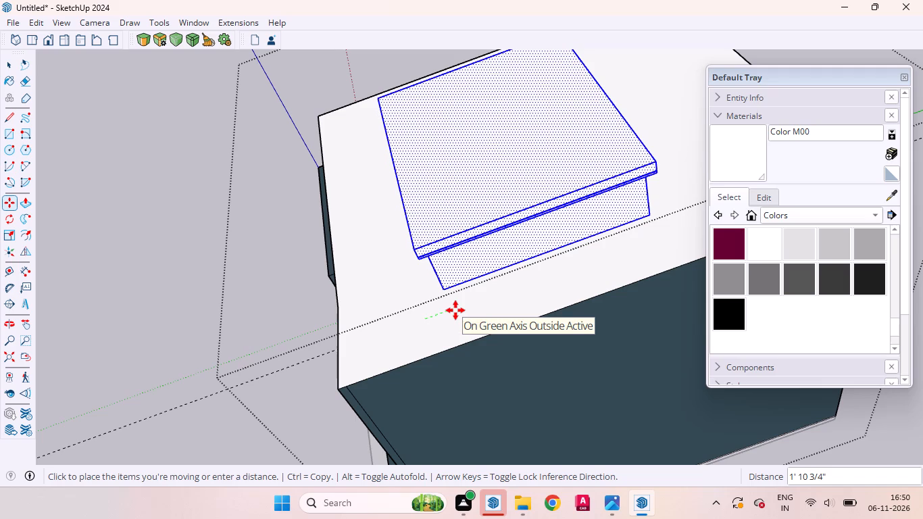
left_click(464, 307)
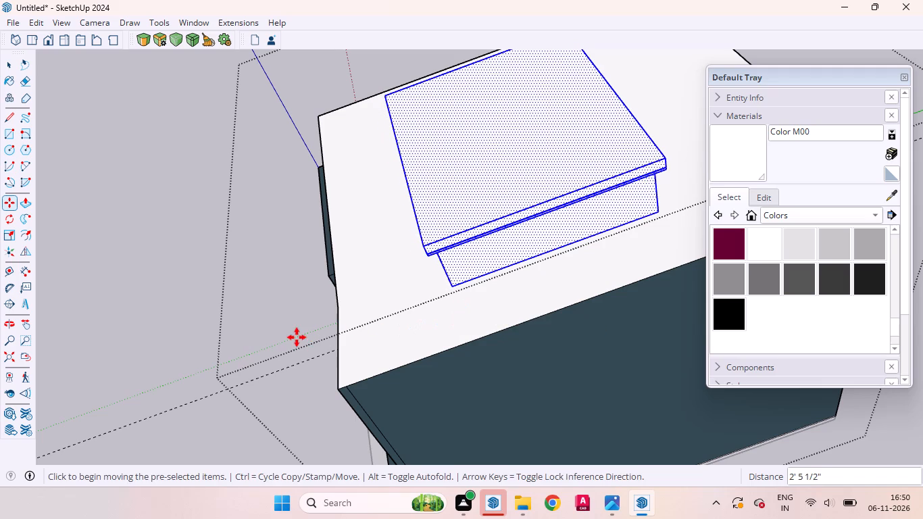
Make the selected block and cap a group of their own and leave the unit's group.
key("space")
right_click(476, 197)
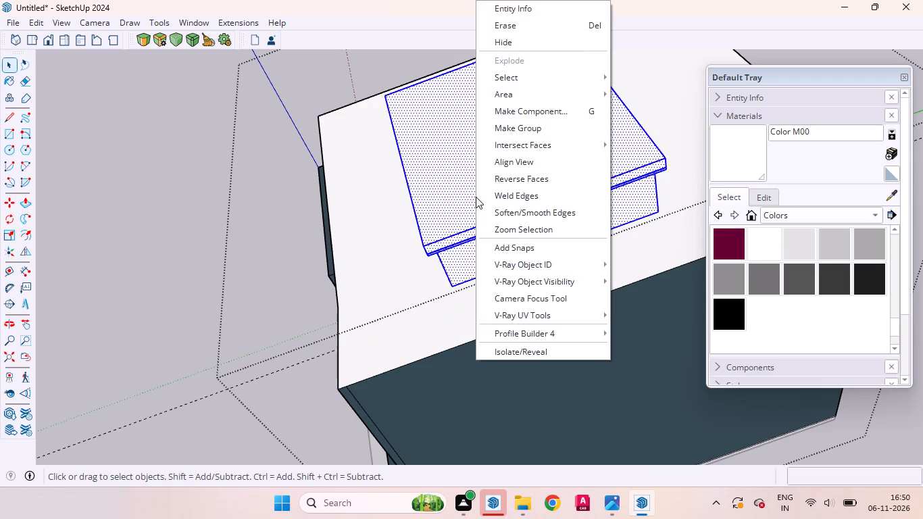
left_click(522, 122)
scroll(464, 197, "down", 6)
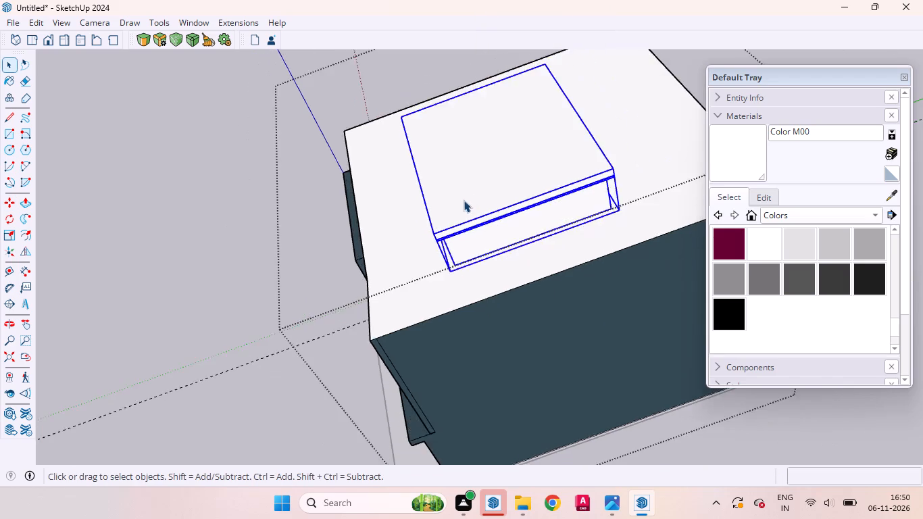
scroll(464, 200, "down", 13)
left_click(594, 337)
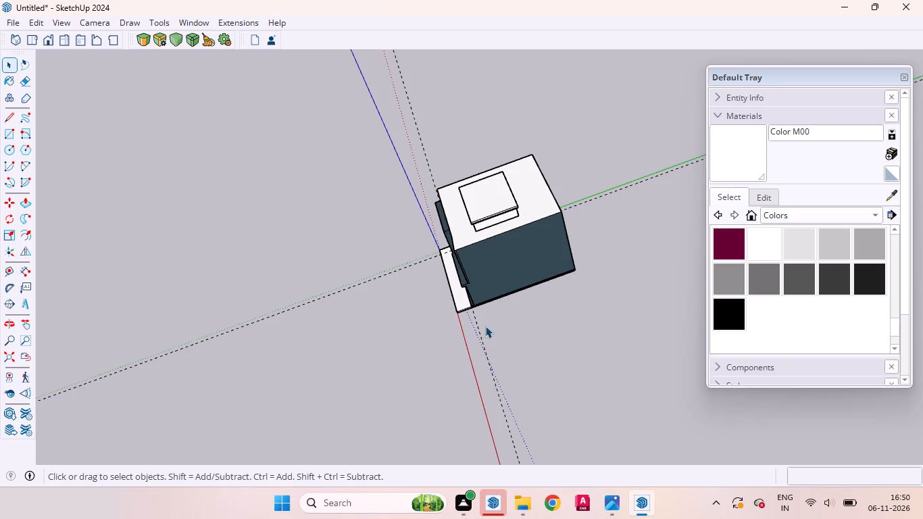
Examine the raised block's placement on the unit from the front.
middle_click_drag(487, 326, 872, 177)
scroll(576, 234, "up", 4)
scroll(544, 285, "down", 1)
scroll(547, 289, "up", 1)
scroll(548, 291, "down", 4)
middle_click_drag(489, 272, 524, 230)
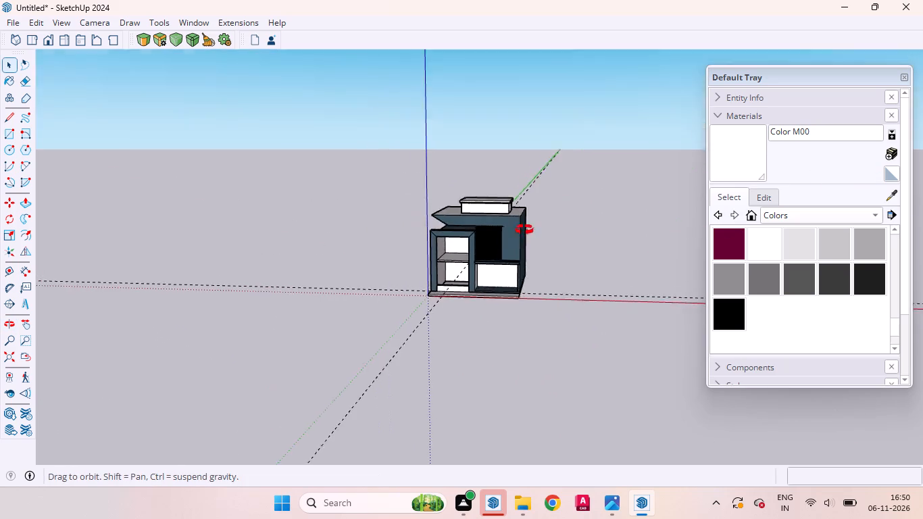
middle_click_drag(524, 230, 543, 197)
scroll(513, 204, "up", 8)
scroll(470, 251, "down", 3)
scroll(469, 227, "up", 4)
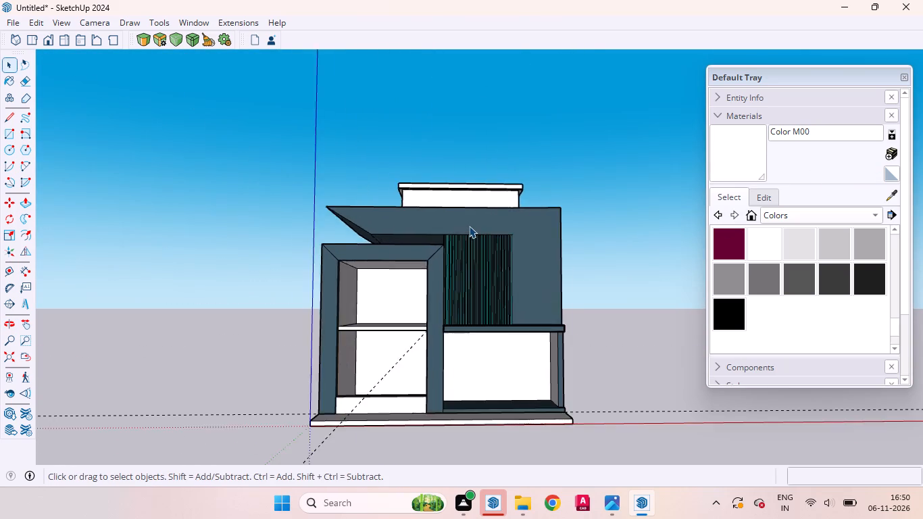
scroll(469, 226, "up", 3)
scroll(468, 226, "down", 1)
scroll(468, 226, "up", 5)
scroll(468, 232, "down", 11)
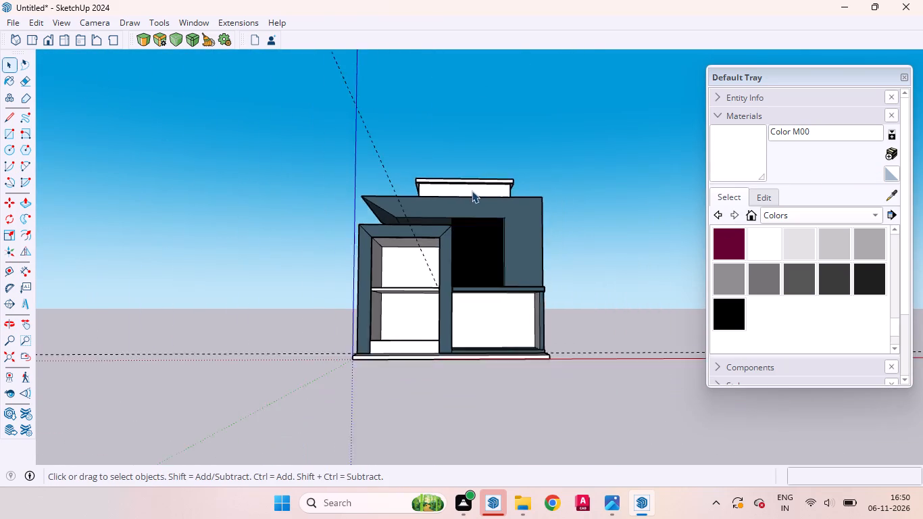
Reopen the unit's group and move the block's group about 2' 4" farther back along the green axis.
middle_click_drag(464, 216, 0, 392)
scroll(406, 264, "up", 7)
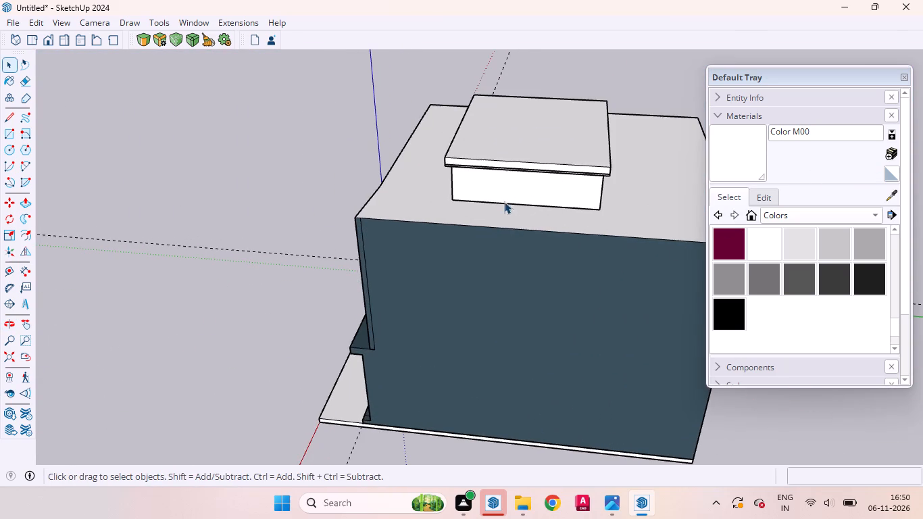
left_click(502, 182)
scroll(451, 206, "up", 4)
double_click(509, 173)
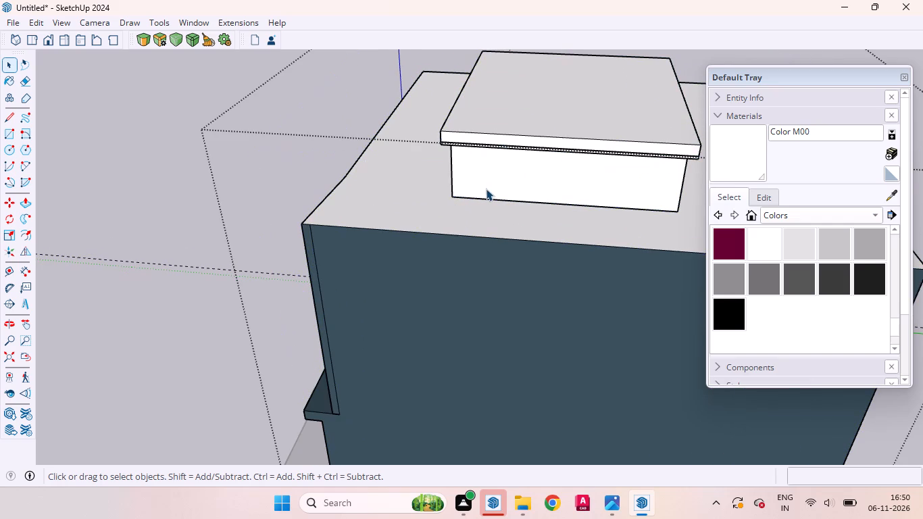
left_click(487, 188)
key("m")
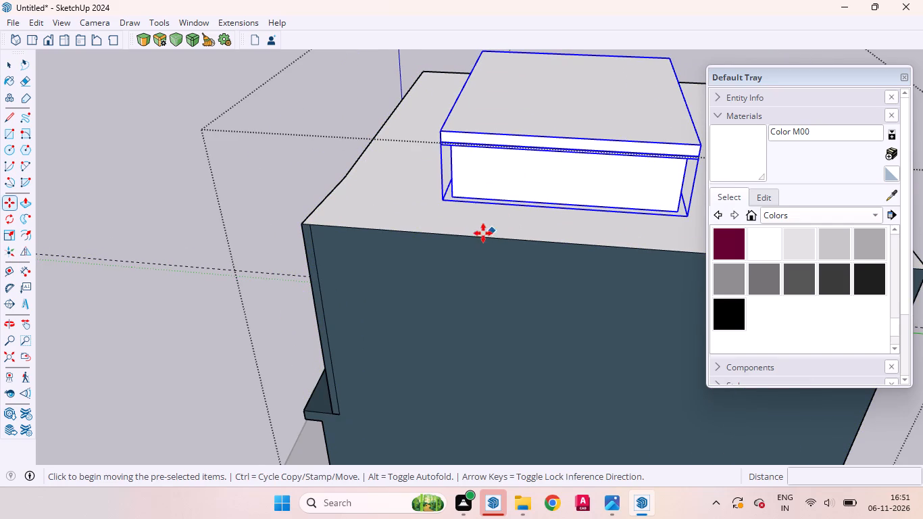
left_click(447, 220)
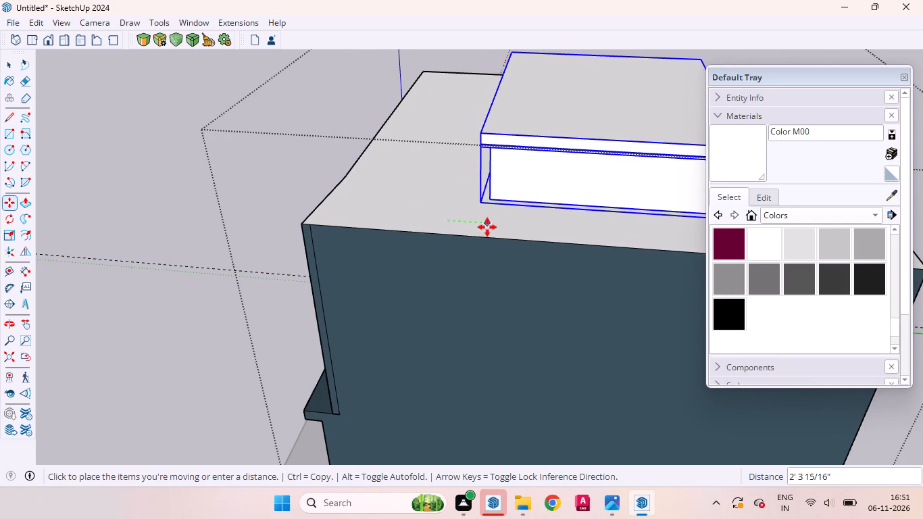
left_click(487, 227)
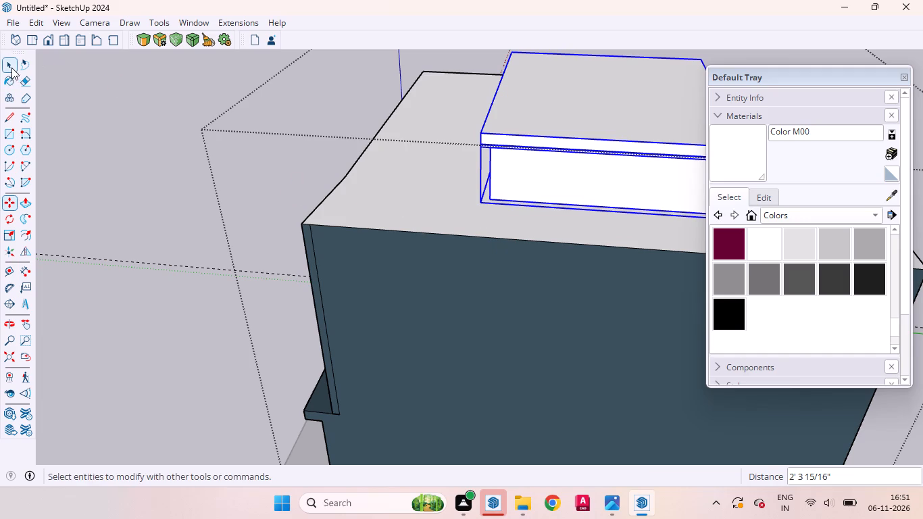
Clear the selection and examine the whole unit in the standard Front view.
left_click(11, 68)
left_click(291, 181)
middle_click_drag(284, 212, 487, 234)
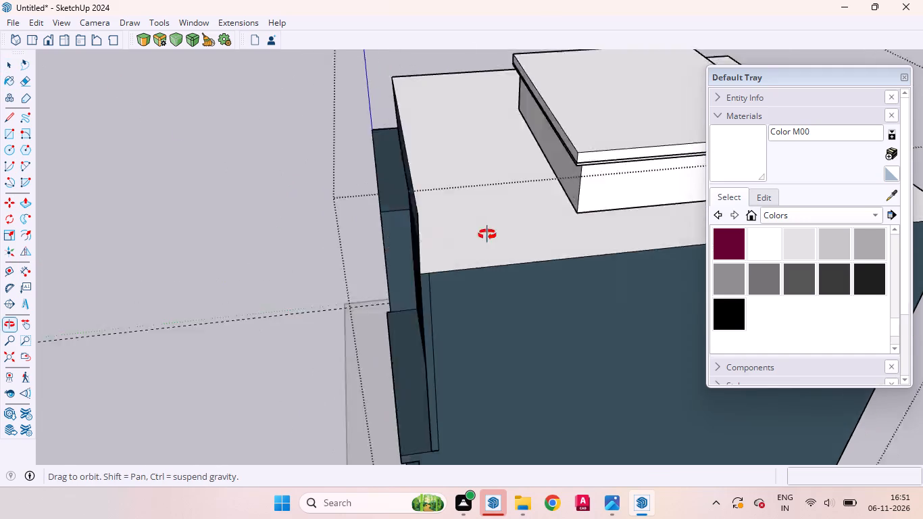
middle_click_drag(487, 234, 567, 234)
left_click(44, 40)
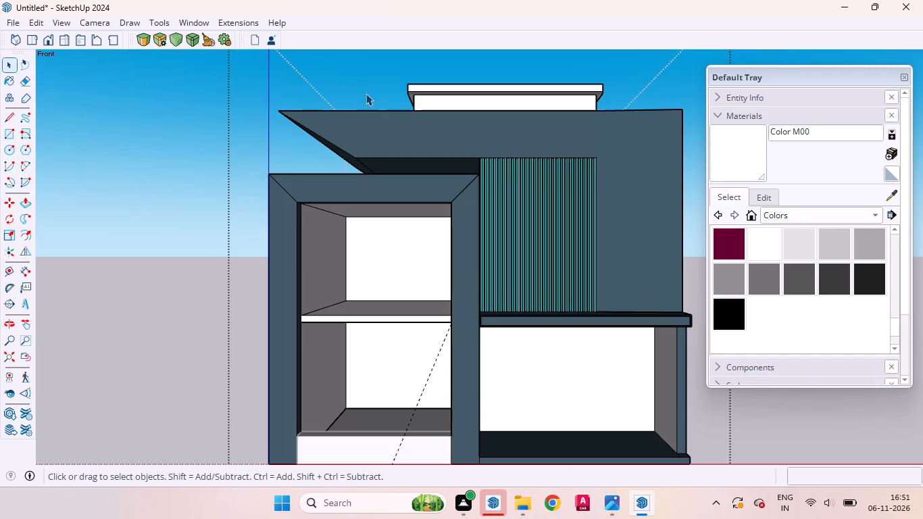
scroll(378, 72, "down", 2)
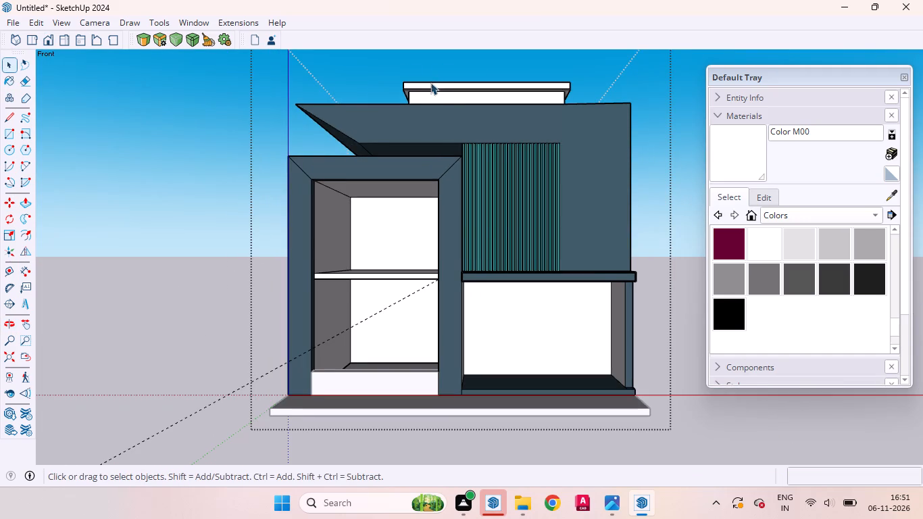
Move the raised block's group about 7 3/4" along the red axis on top of the unit.
scroll(460, 120, "up", 1)
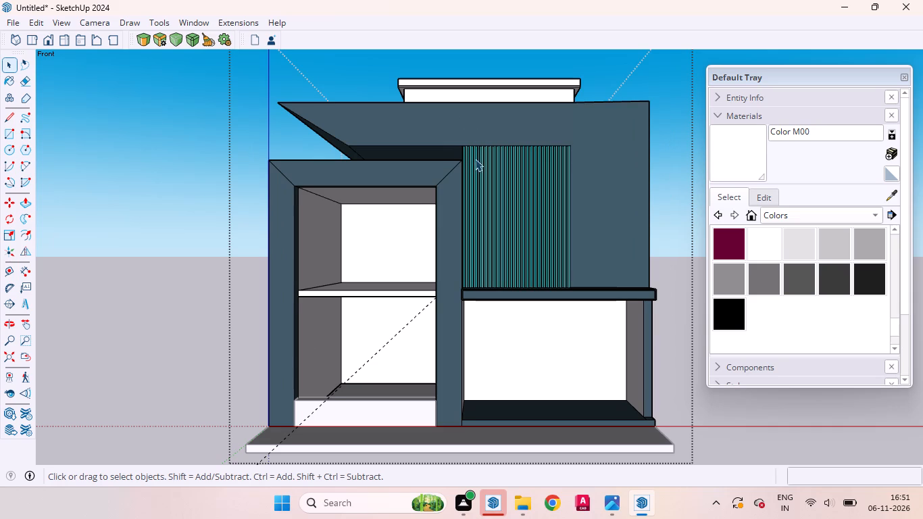
middle_click_drag(475, 159, 474, 155)
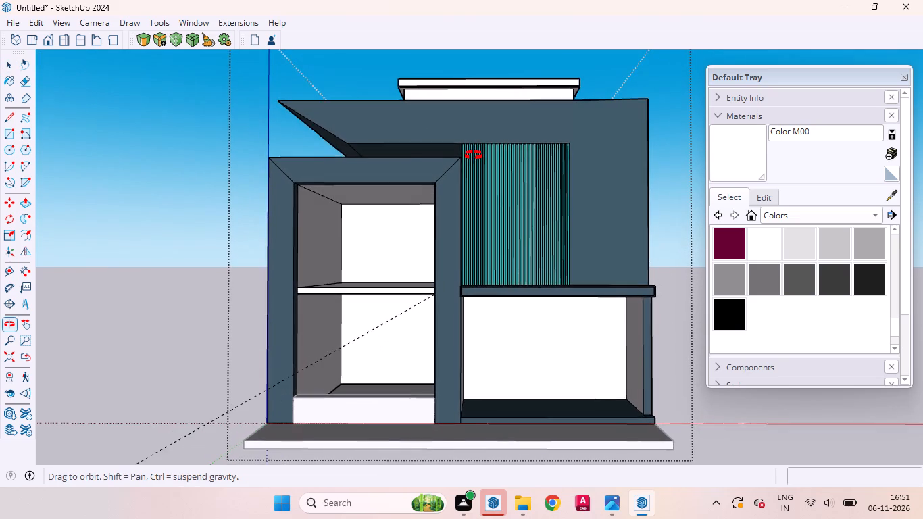
middle_click_drag(474, 155, 331, 321)
scroll(572, 130, "up", 8)
left_click(541, 170)
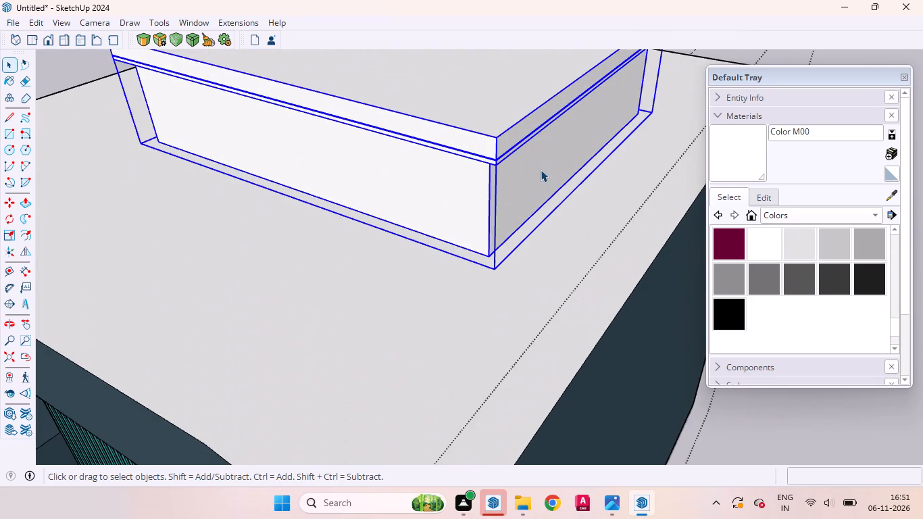
key("m")
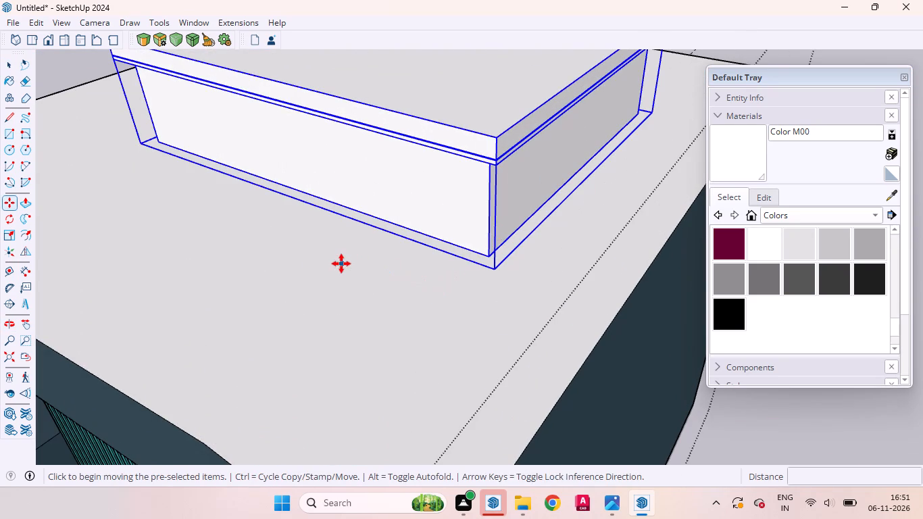
left_click(341, 264)
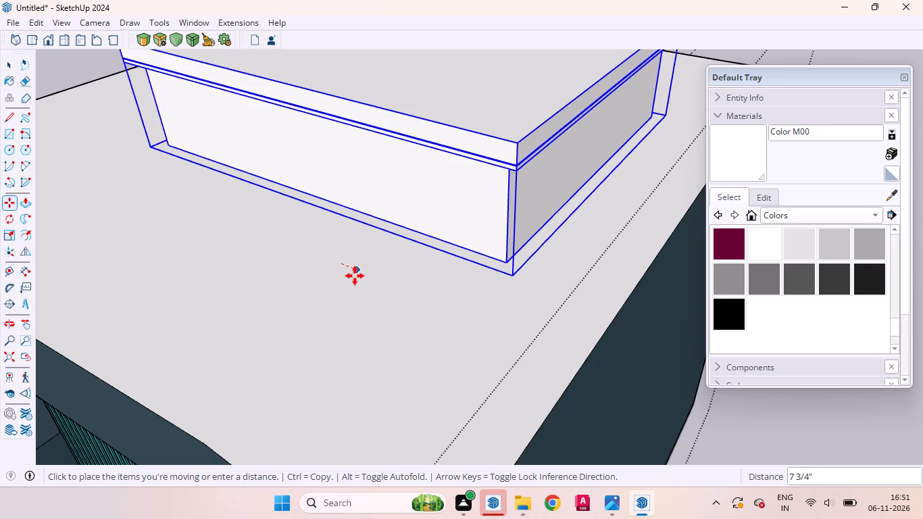
left_click(355, 276)
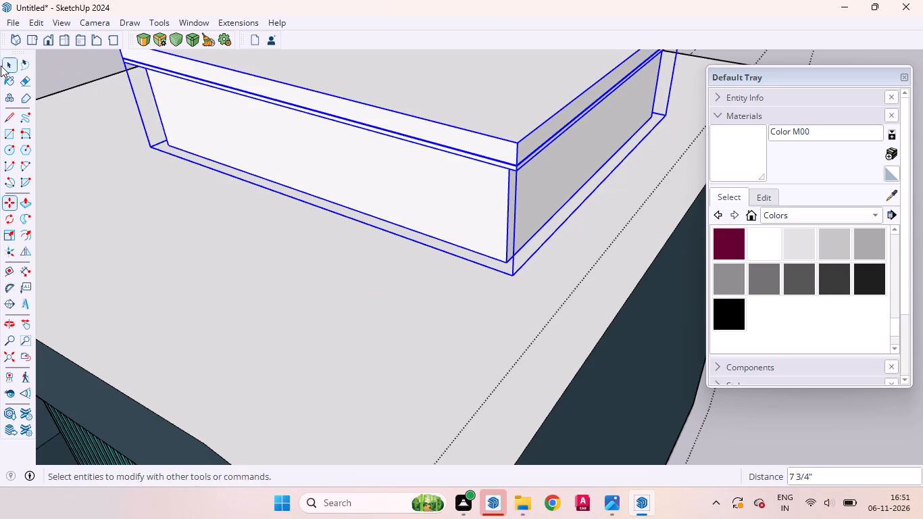
left_click(4, 62)
Leave the unit's group and examine the block's new placement in the standard Front view.
left_click(40, 41)
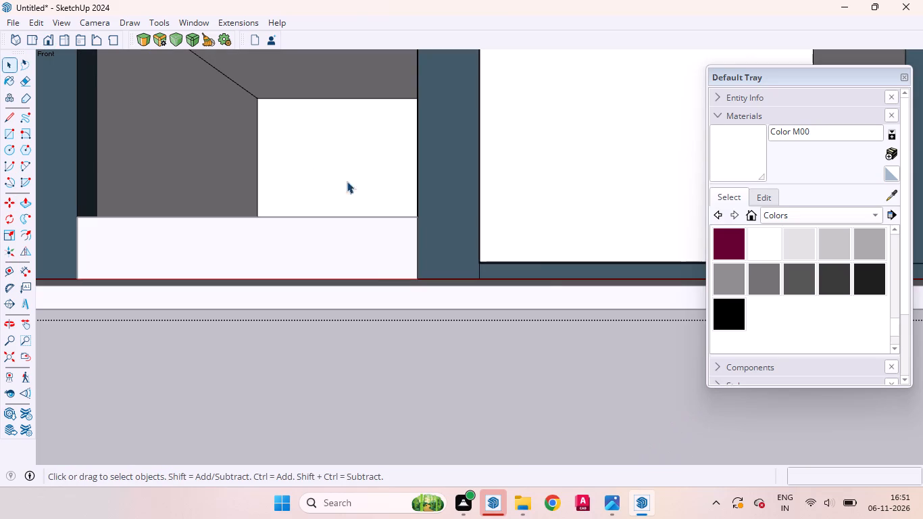
scroll(552, 301, "down", 12)
scroll(477, 401, "up", 1)
scroll(476, 402, "down", 8)
scroll(528, 232, "up", 3)
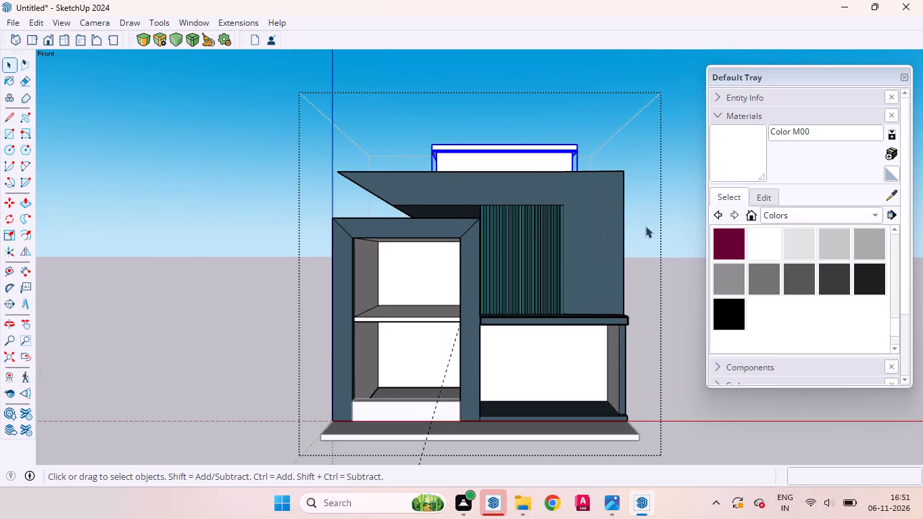
left_click(666, 259)
scroll(640, 201, "up", 2)
scroll(643, 206, "down", 3)
scroll(622, 222, "up", 1)
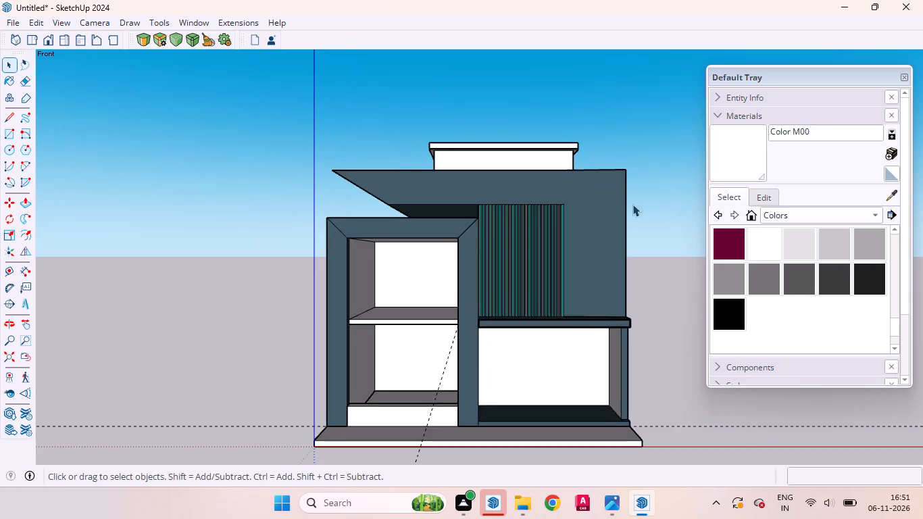
scroll(637, 197, "down", 2)
scroll(549, 336, "up", 3)
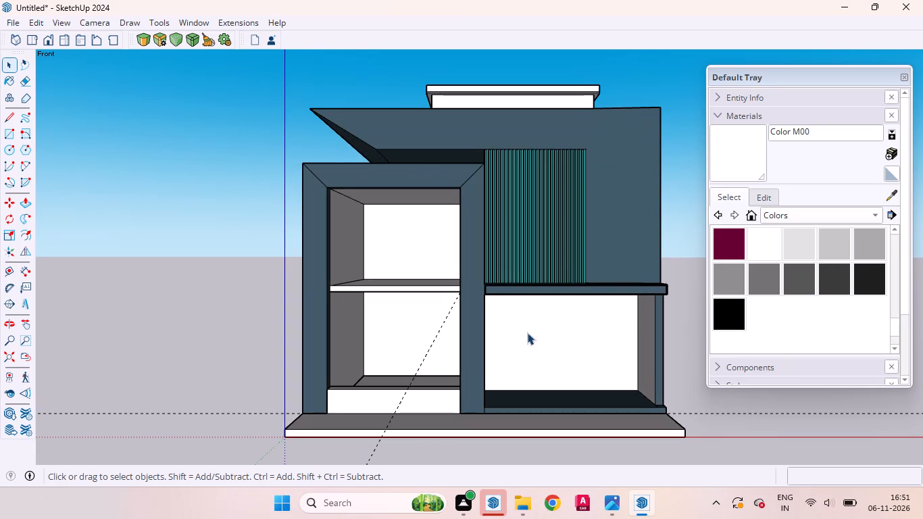
Sample the 0496 AP 9691 Shadow-N colour from the unit's upper front face.
left_click(892, 194)
left_click(639, 225)
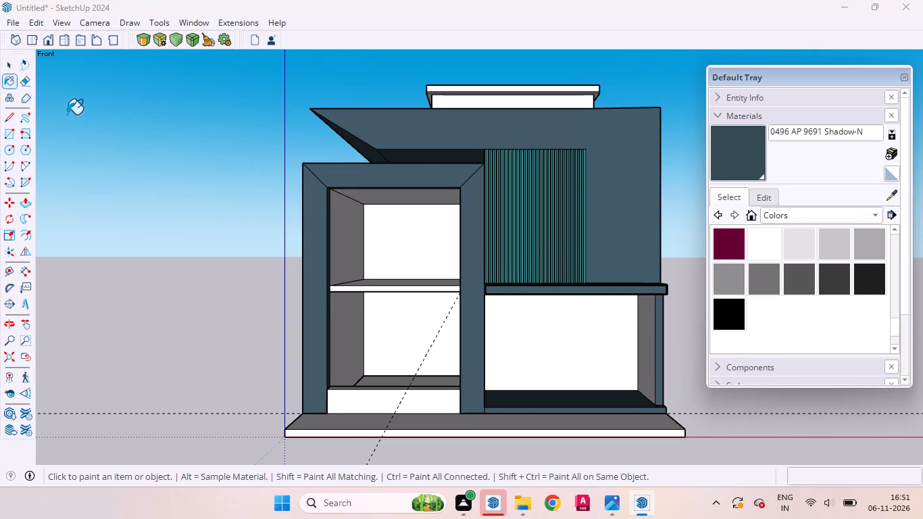
left_click(9, 60)
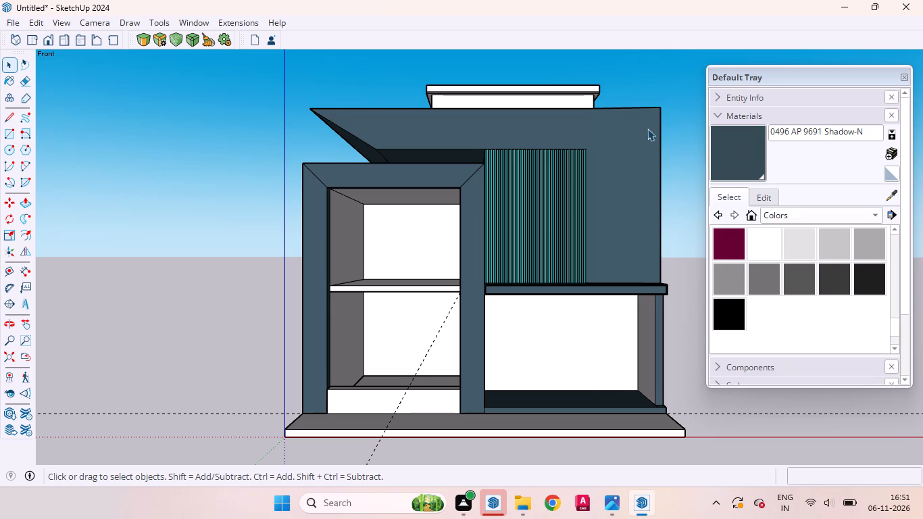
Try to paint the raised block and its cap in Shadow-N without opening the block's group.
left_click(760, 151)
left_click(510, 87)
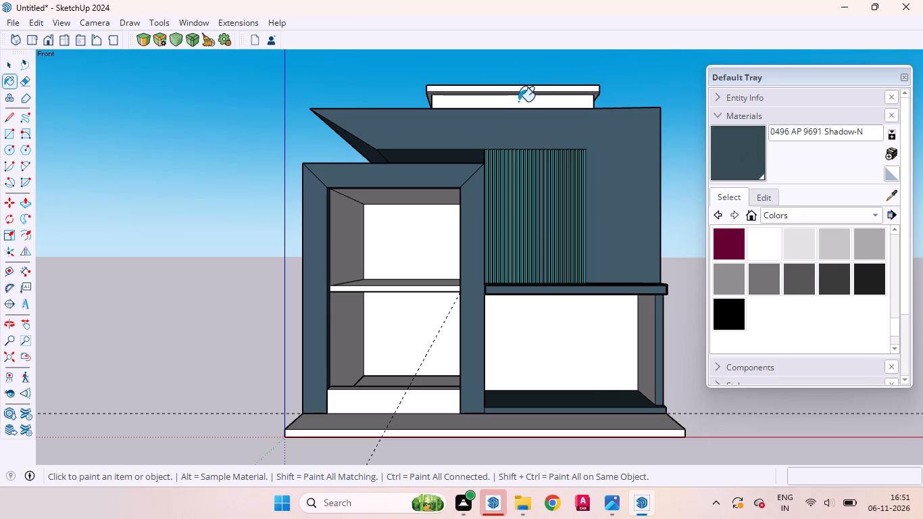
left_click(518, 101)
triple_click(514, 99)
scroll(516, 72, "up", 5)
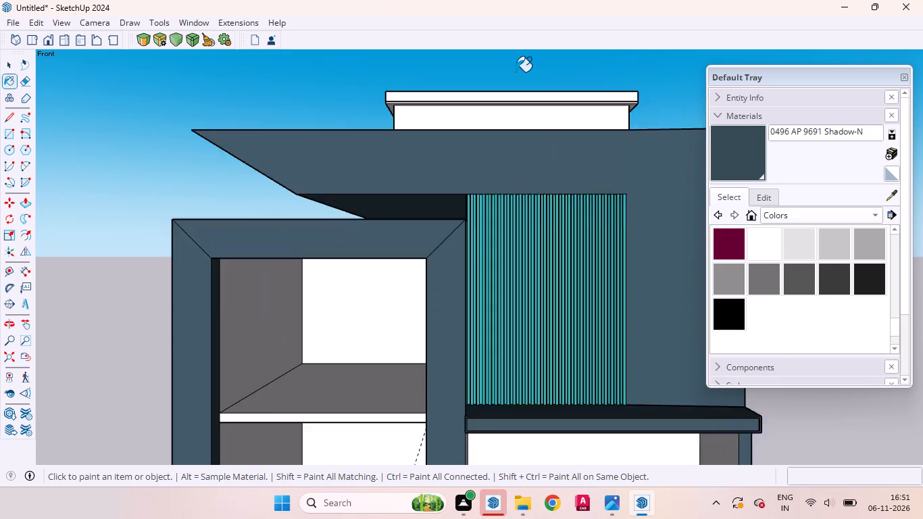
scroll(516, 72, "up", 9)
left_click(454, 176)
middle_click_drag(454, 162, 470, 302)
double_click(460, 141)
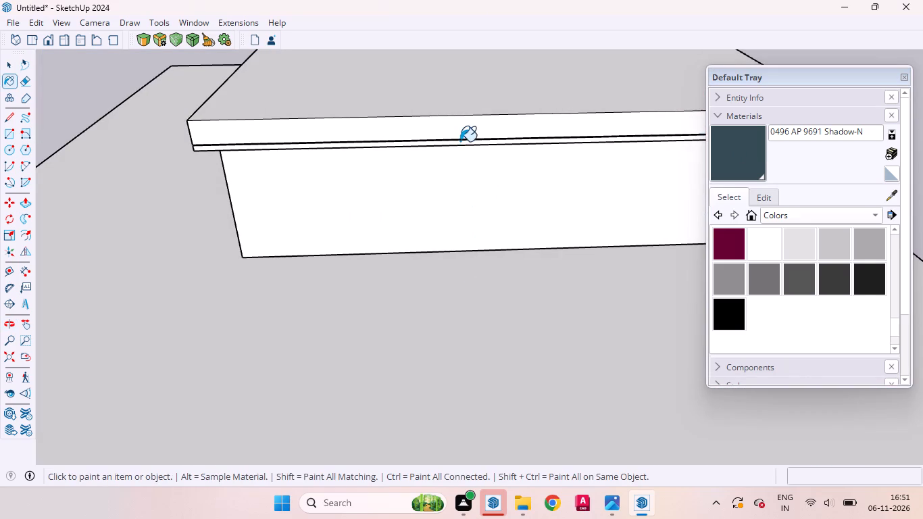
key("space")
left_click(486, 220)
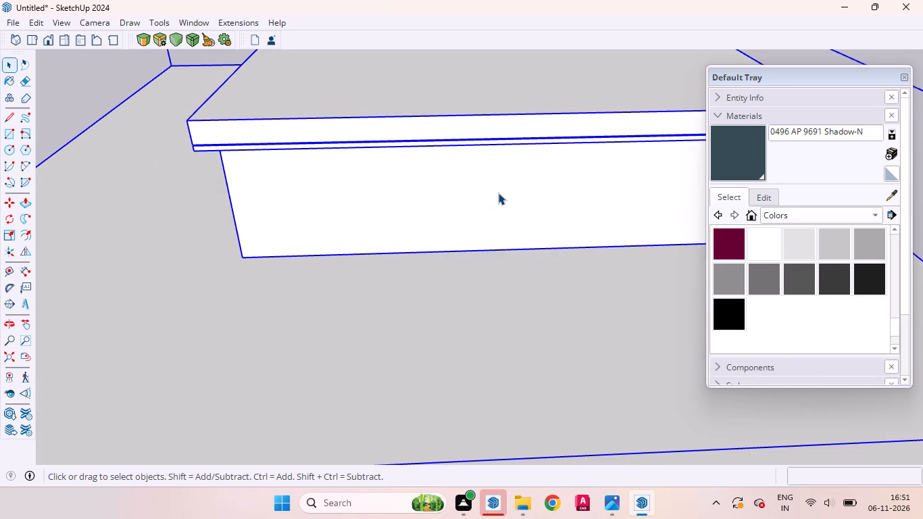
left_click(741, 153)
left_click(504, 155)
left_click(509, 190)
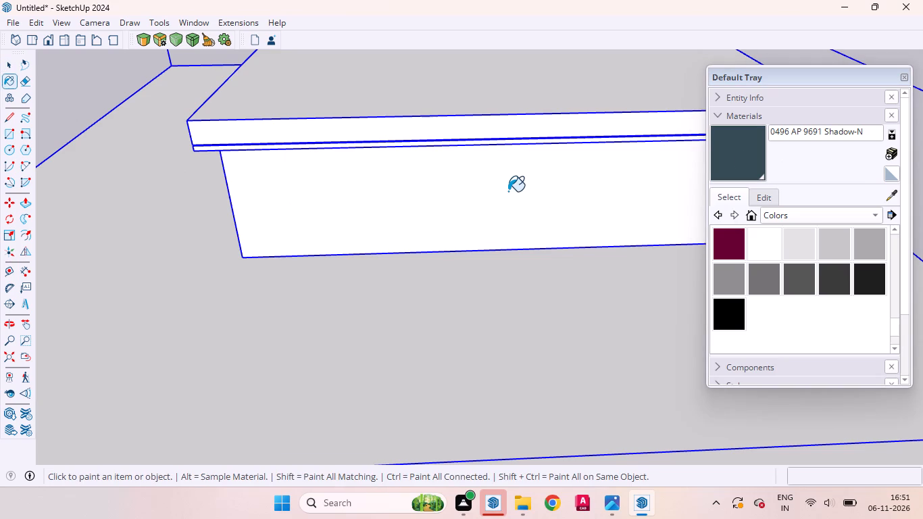
Open the raised block's group, paint all of the block and cap in Shadow-N, and leave the groups.
key("space")
key("space")
double_click(508, 191)
left_click(516, 176)
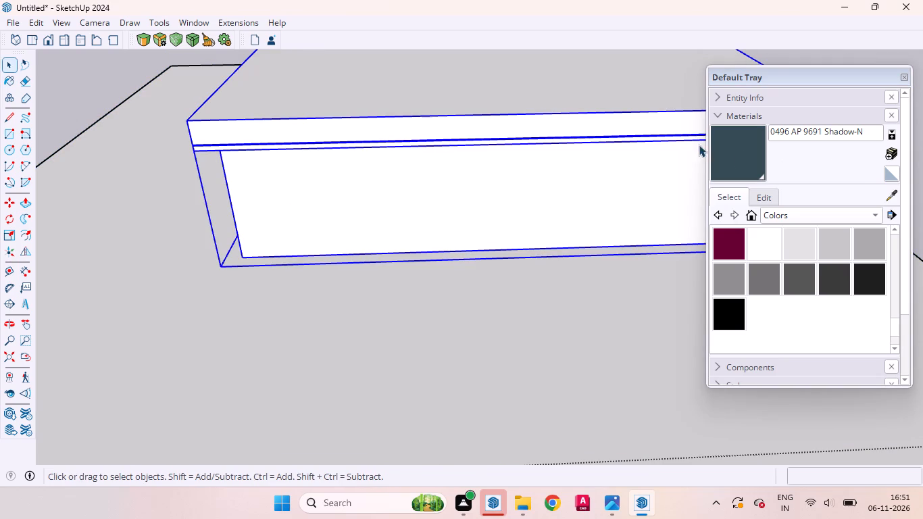
left_click(720, 152)
left_click(570, 173)
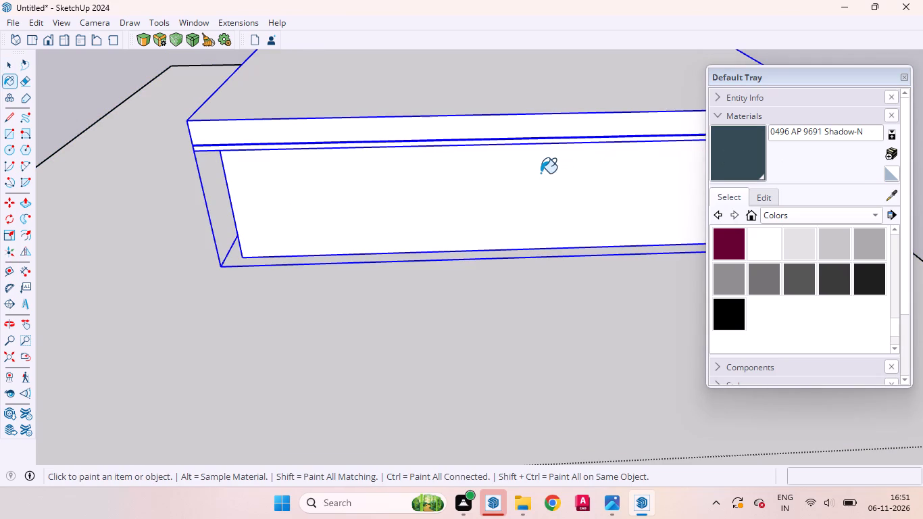
key("space")
triple_click(539, 173)
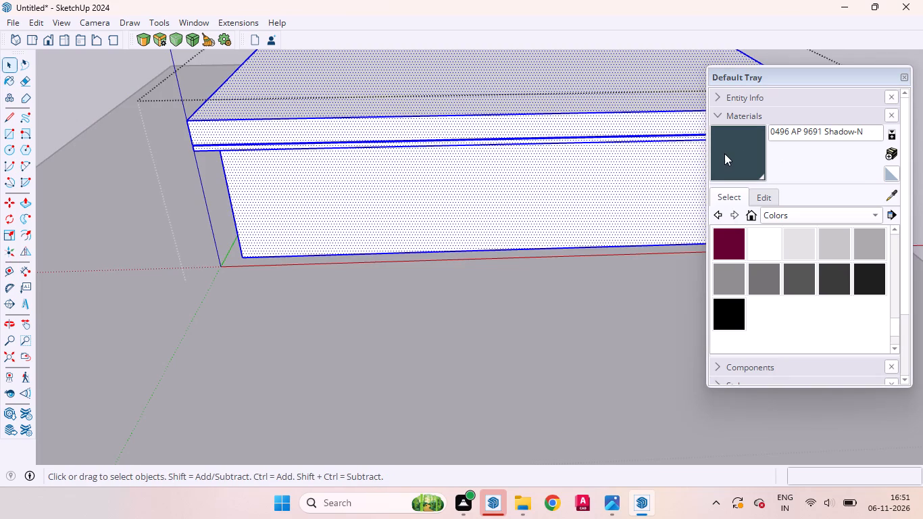
left_click(724, 153)
left_click(499, 171)
scroll(436, 226, "down", 15)
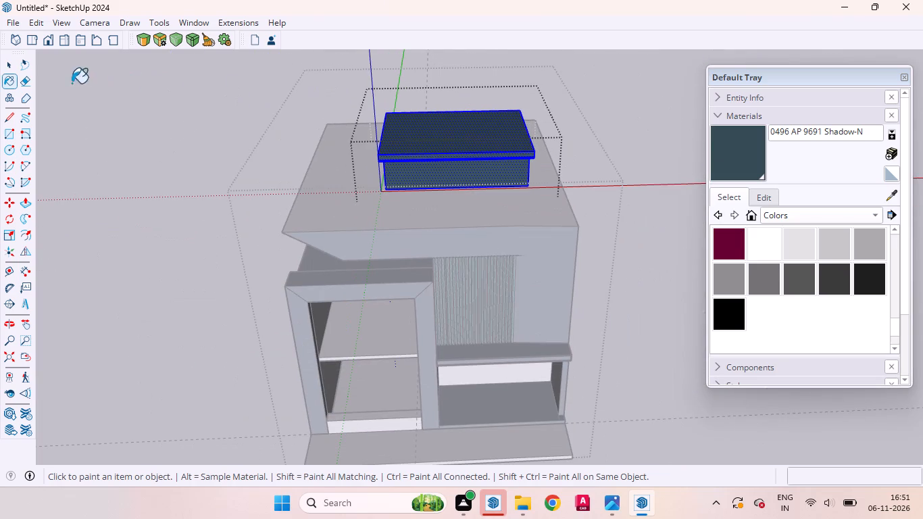
left_click(10, 64)
left_click(228, 151)
left_click(224, 148)
left_click(222, 144)
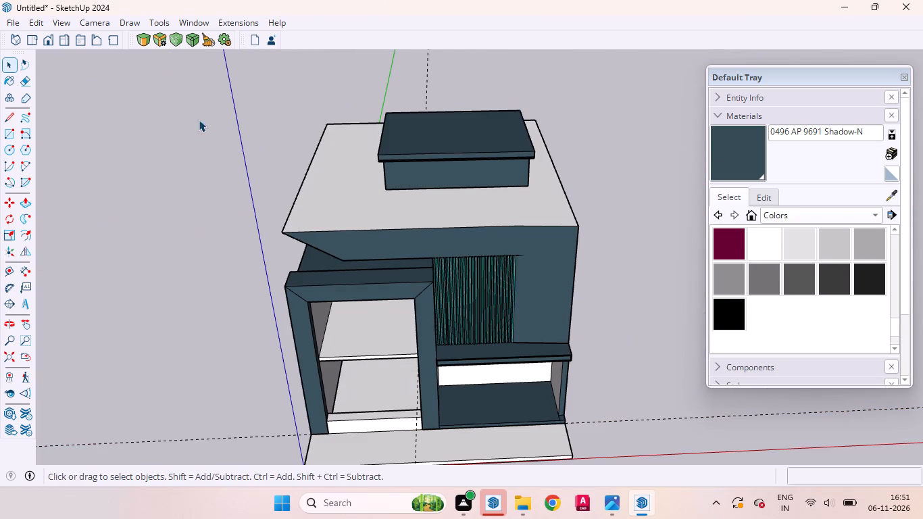
Open the unit's group and paint its top face around the raised block in Shadow-N.
left_click(734, 158)
left_click(460, 209)
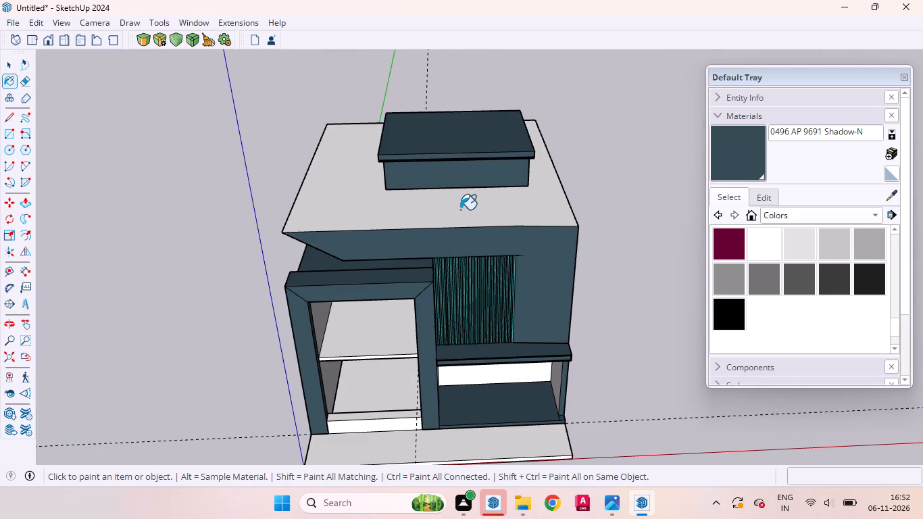
scroll(436, 220, "up", 8)
left_click(426, 212)
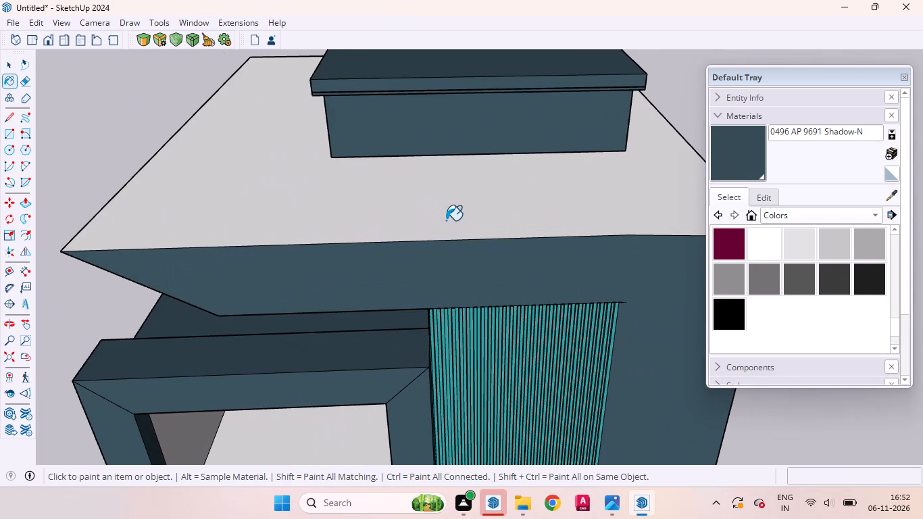
key("space")
left_click(443, 217)
left_click(443, 216)
left_click(439, 209)
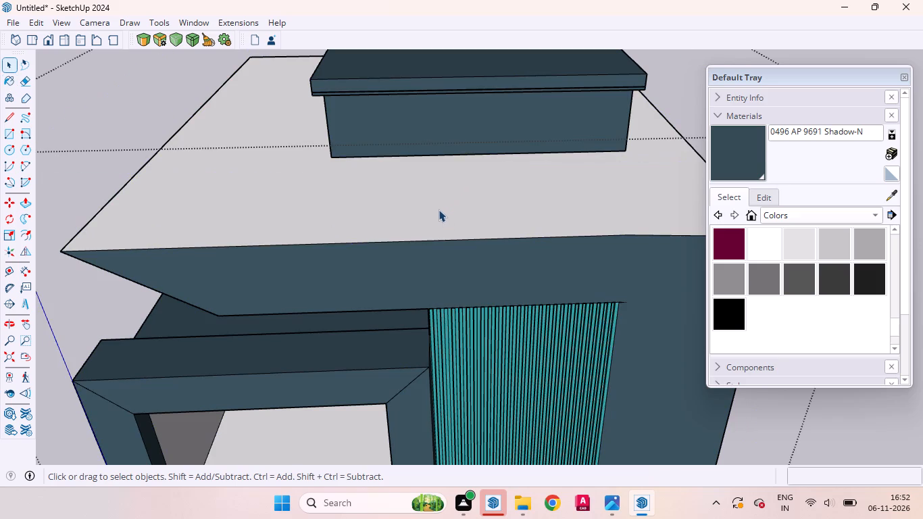
left_click(737, 155)
left_click(353, 187)
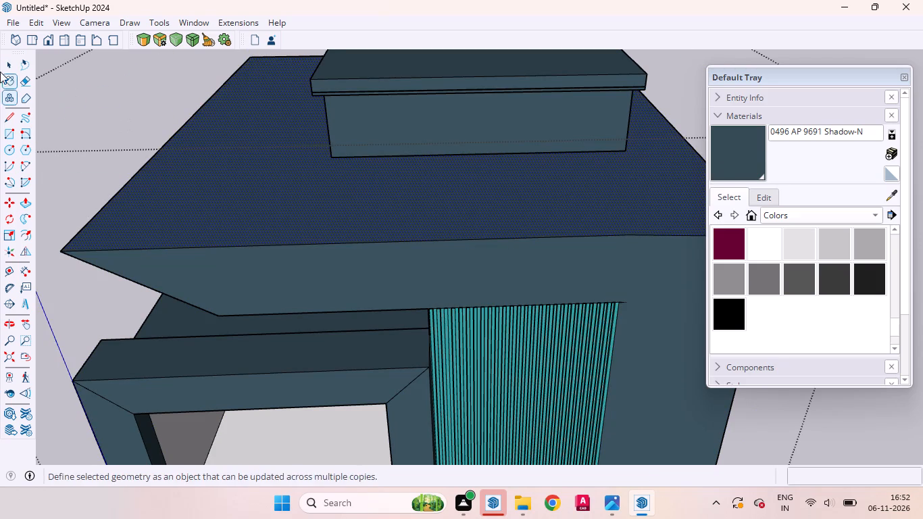
left_click(7, 64)
Leave the unit's group and examine the recoloured unit from the front, including its lower openings.
left_click(43, 45)
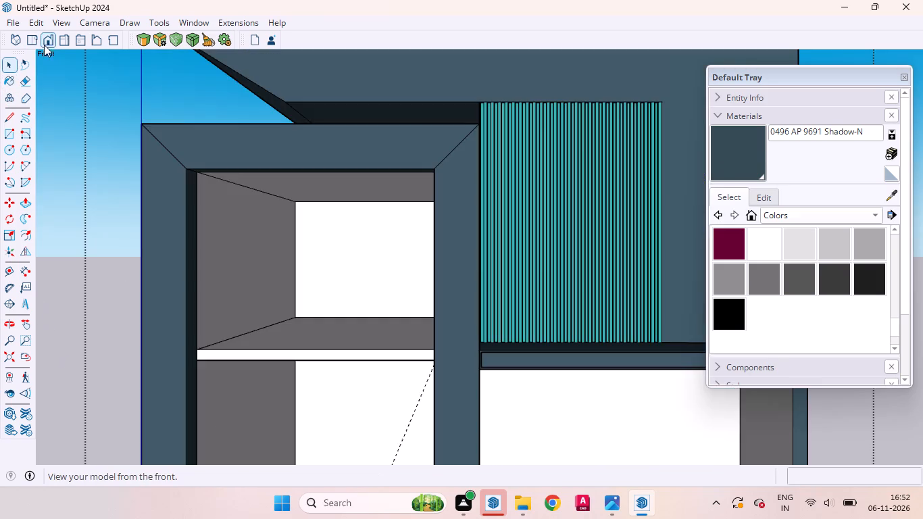
scroll(353, 150, "down", 8)
left_click(646, 218)
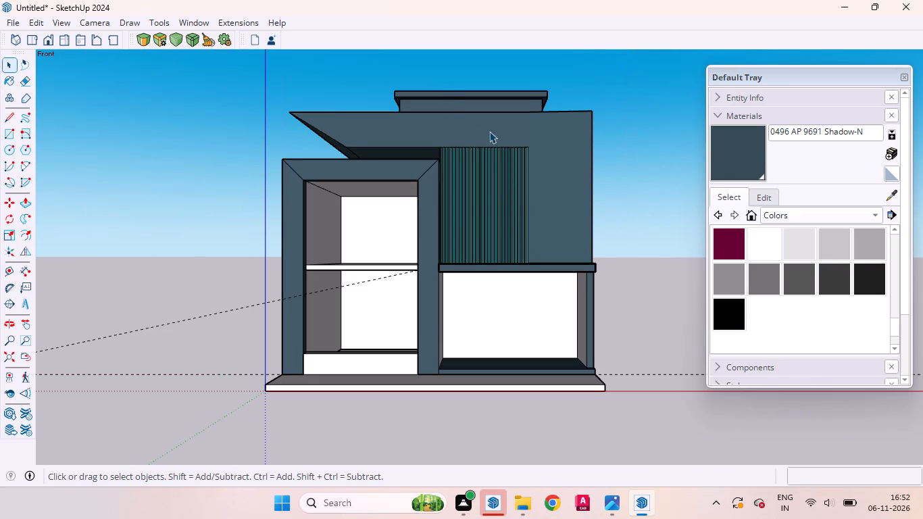
scroll(412, 287, "up", 3)
scroll(412, 288, "down", 1)
scroll(412, 288, "up", 1)
middle_click_drag(357, 291, 461, 314)
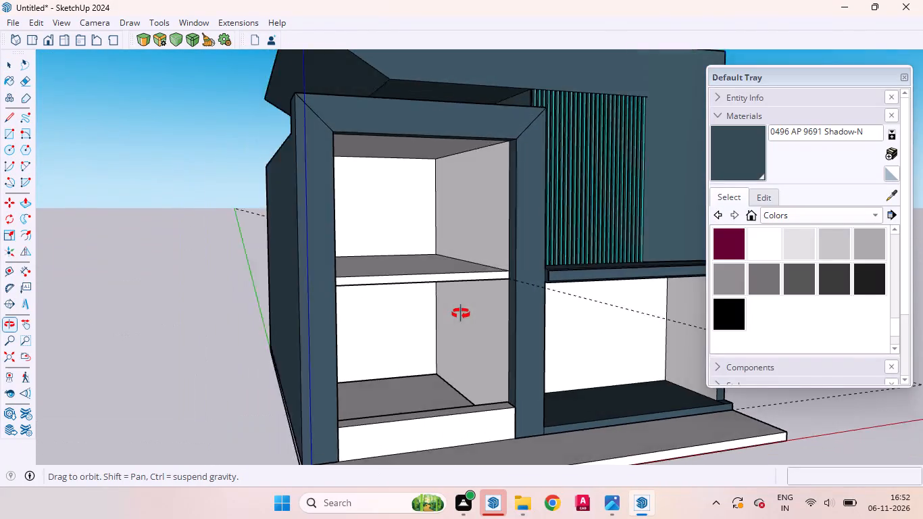
middle_click_drag(461, 314, 328, 311)
scroll(358, 242, "down", 9)
scroll(353, 291, "up", 10)
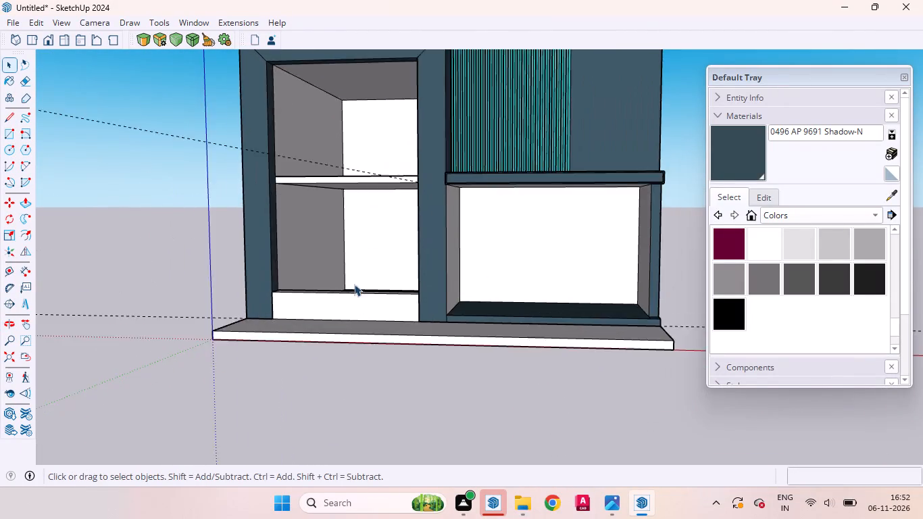
Open the base slab's group, push the ledge's top face in the tall shelf opening down about 9 1/2", and leave the group.
middle_click_drag(350, 292, 599, 360)
scroll(591, 353, "up", 8)
left_click(578, 320)
triple_click(564, 320)
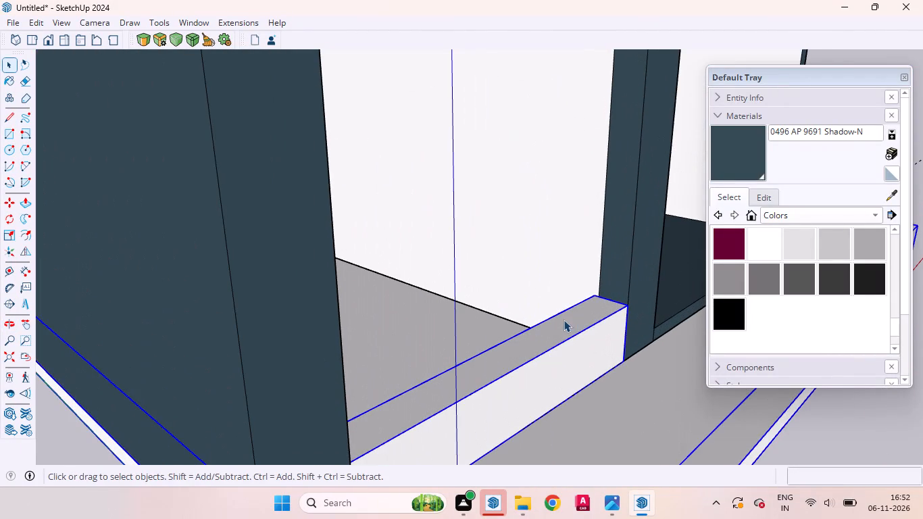
left_click(580, 307)
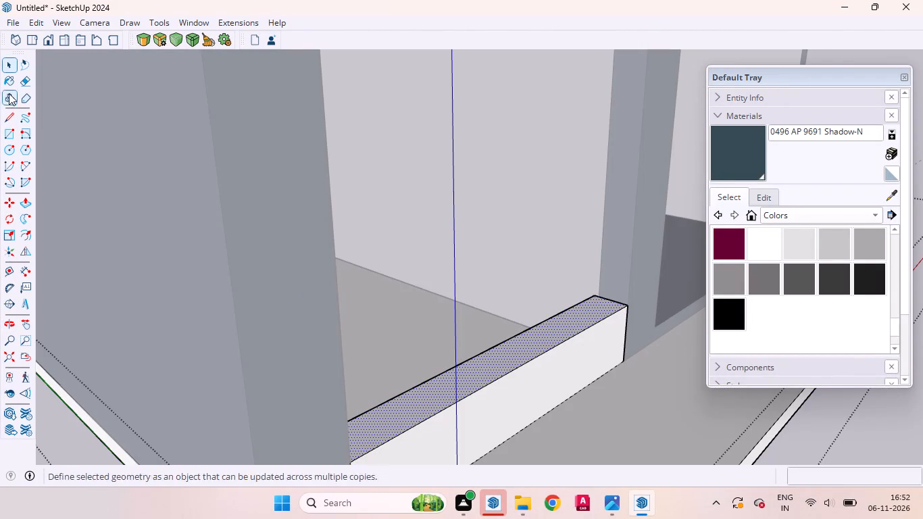
key("p")
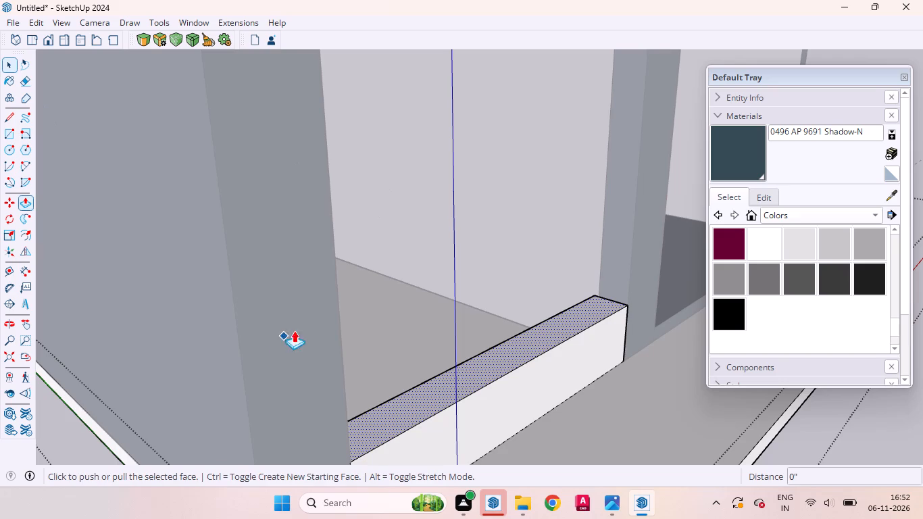
scroll(566, 341, "up", 4)
scroll(310, 191, "down", 4)
scroll(445, 217, "up", 7)
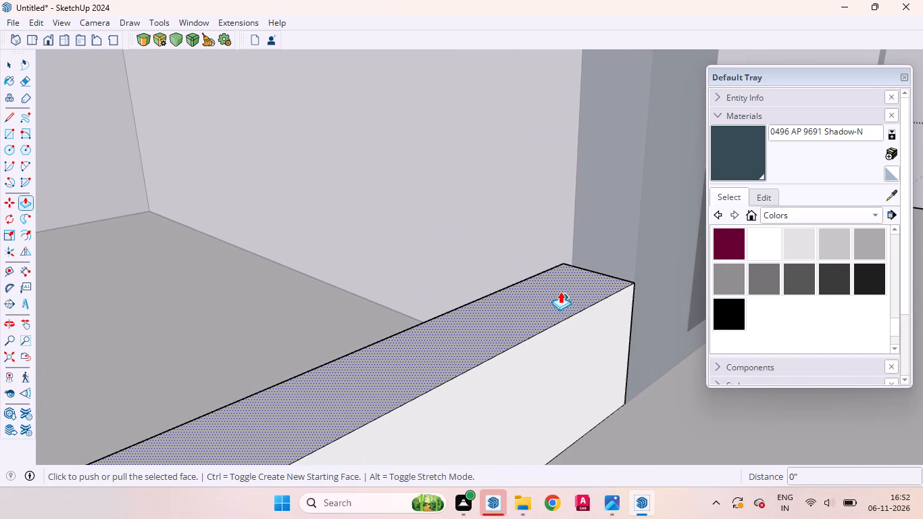
left_click_drag(559, 289, 562, 340)
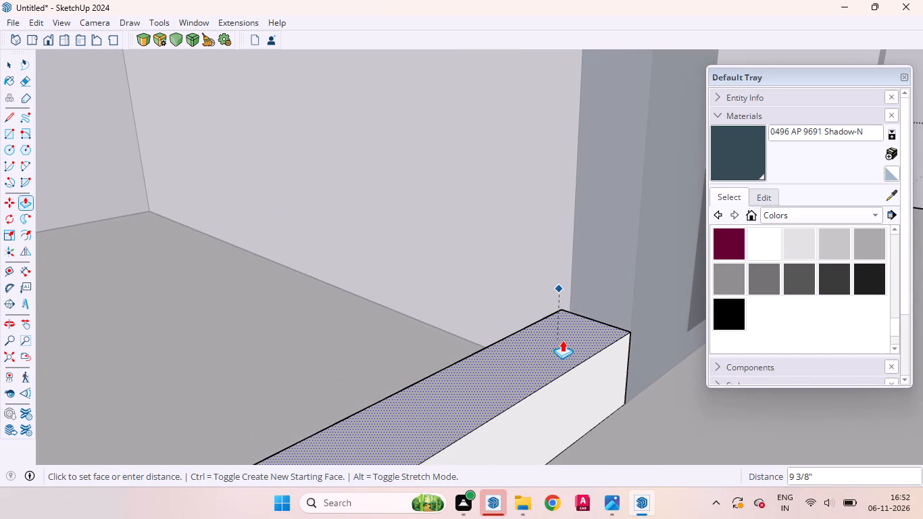
left_click_drag(562, 340, 562, 341)
scroll(393, 147, "down", 17)
middle_click_drag(572, 285, 411, 264)
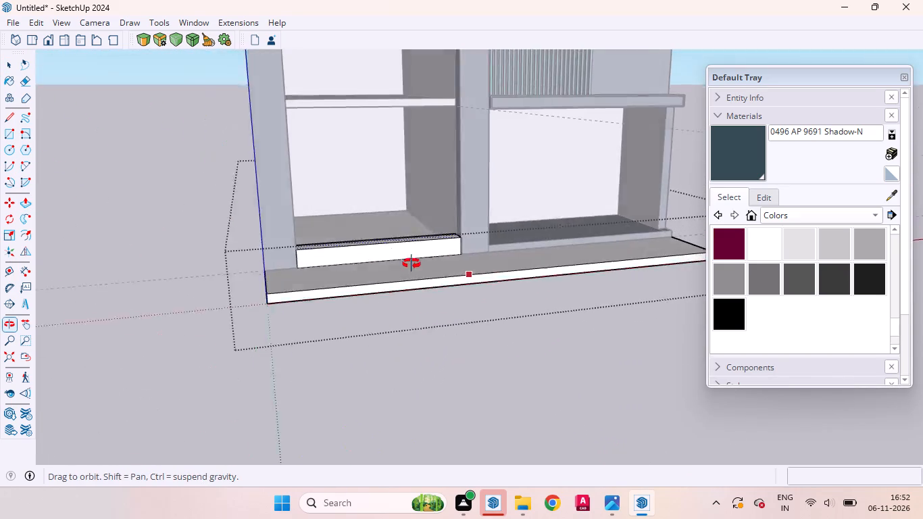
middle_click_drag(411, 264, 386, 236)
scroll(447, 267, "down", 6)
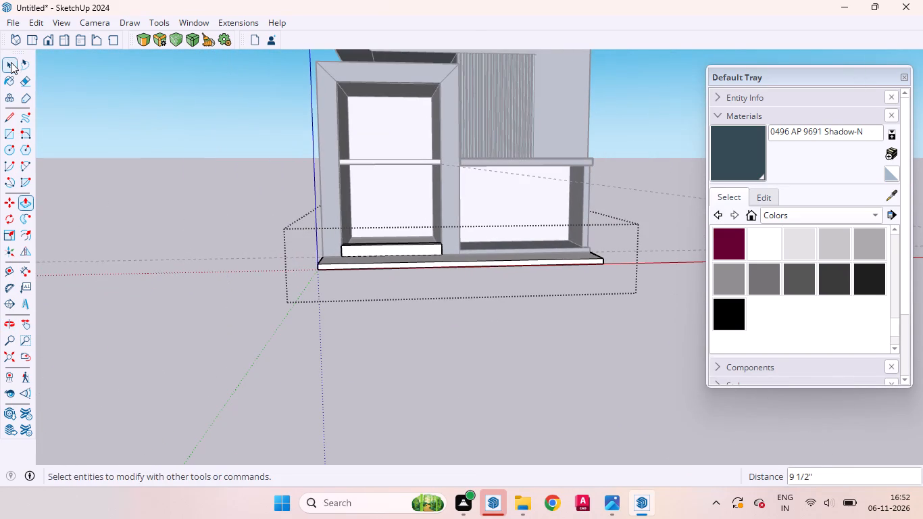
left_click(11, 62)
left_click(475, 332)
left_click(442, 326)
Open the 3D Warehouse model library.
scroll(423, 207, "up", 3)
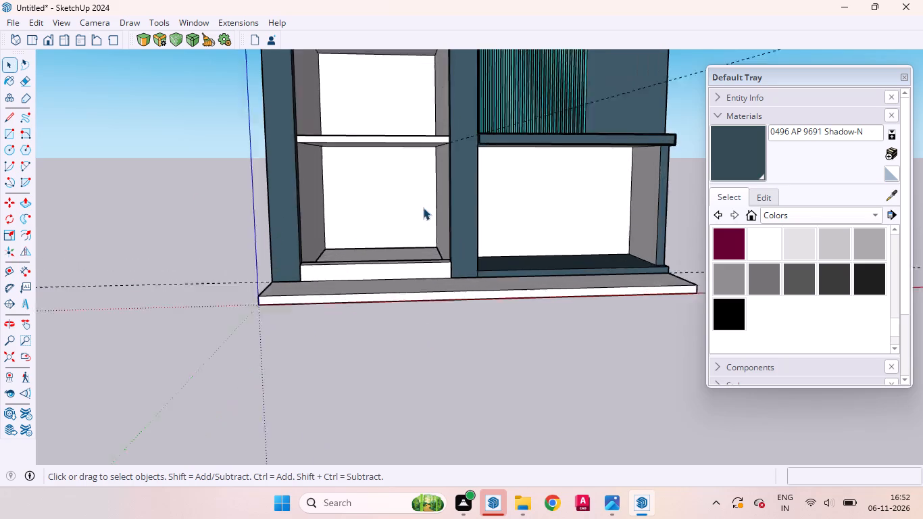
scroll(423, 207, "up", 1)
middle_click_drag(459, 214, 388, 316)
scroll(466, 272, "down", 9)
middle_click_drag(336, 251, 330, 218)
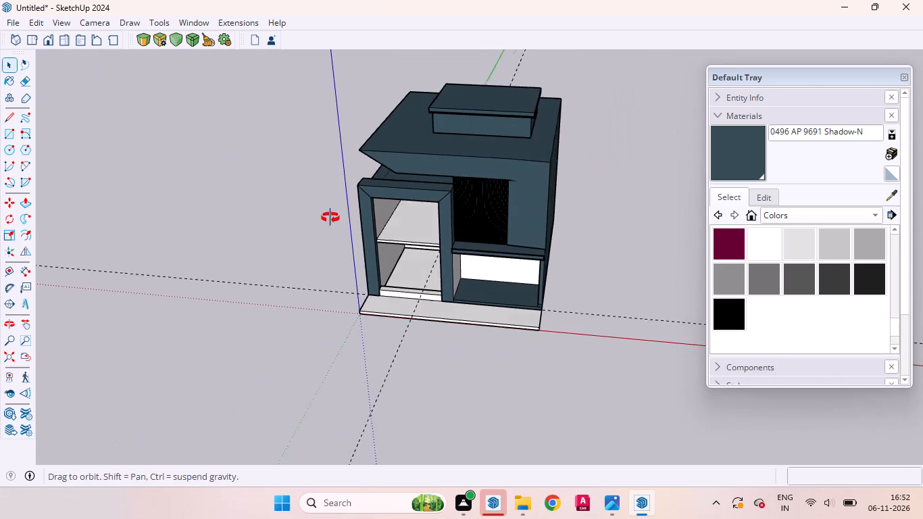
middle_click_drag(330, 218, 328, 187)
left_click(187, 19)
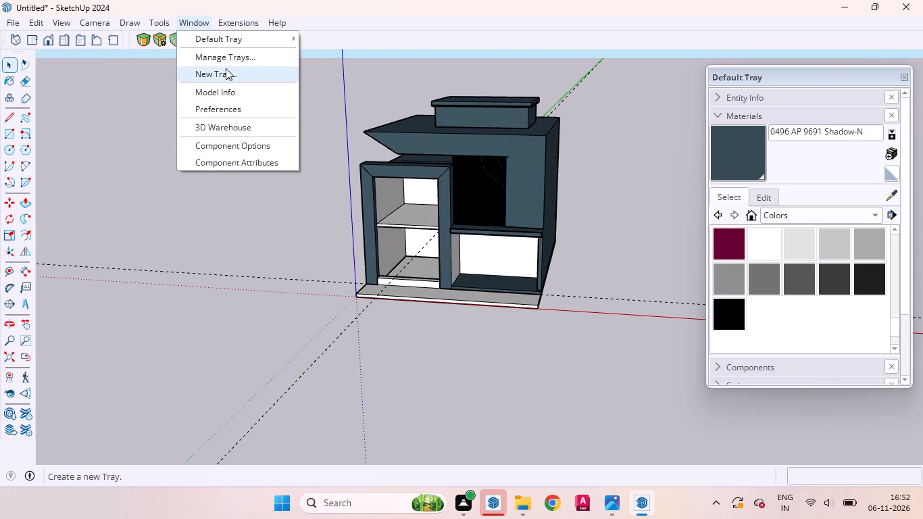
left_click(226, 130)
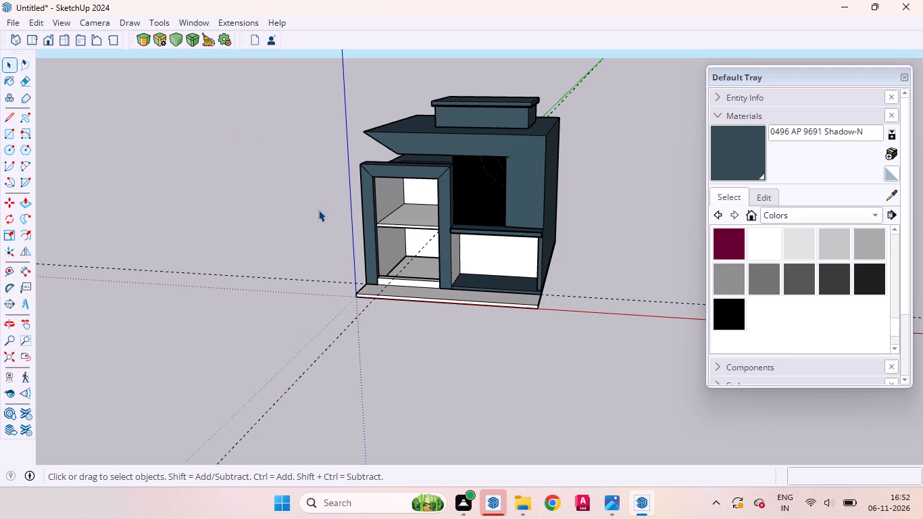
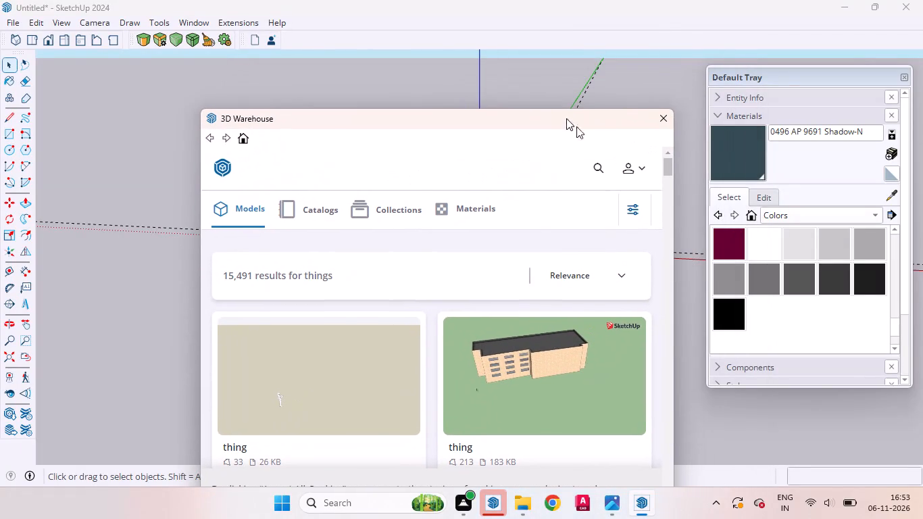
Search the 3D Warehouse models for curtains in place of things.
left_click(592, 164)
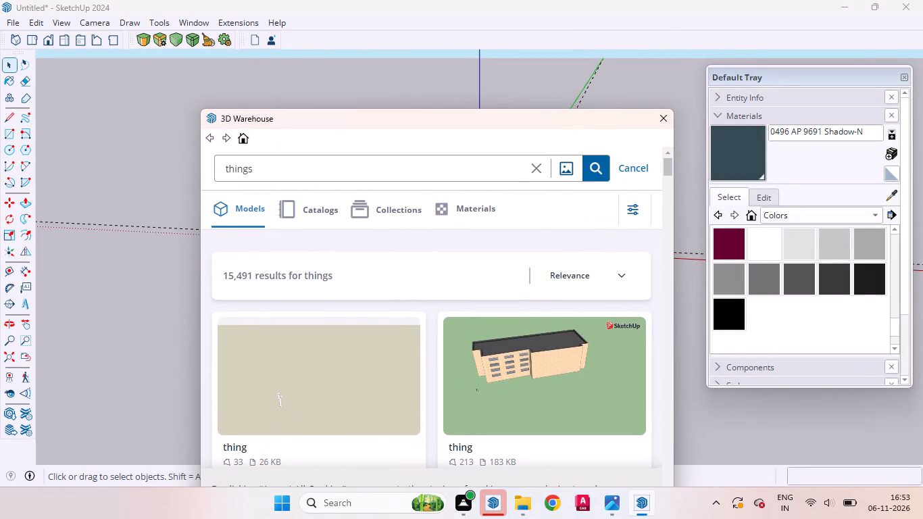
left_click_drag(286, 169, 218, 161)
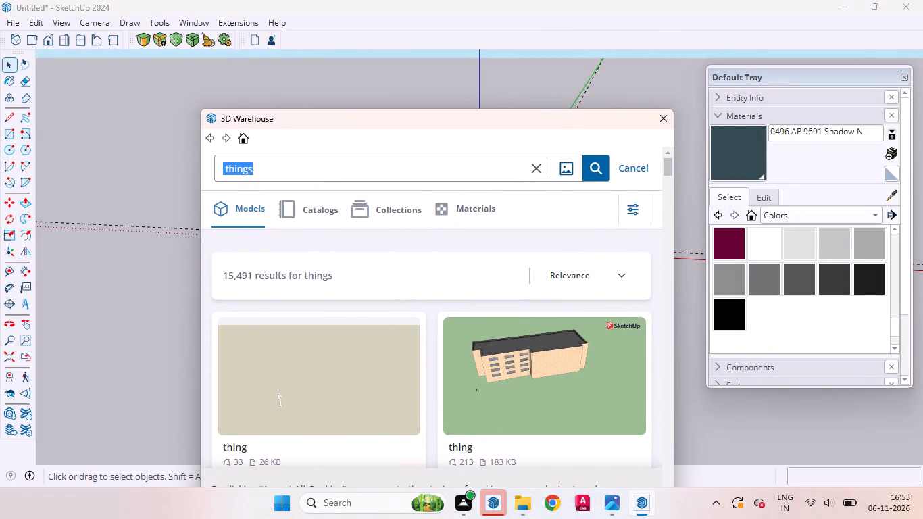
key("BackSpace")
type("curtain")
key("s")
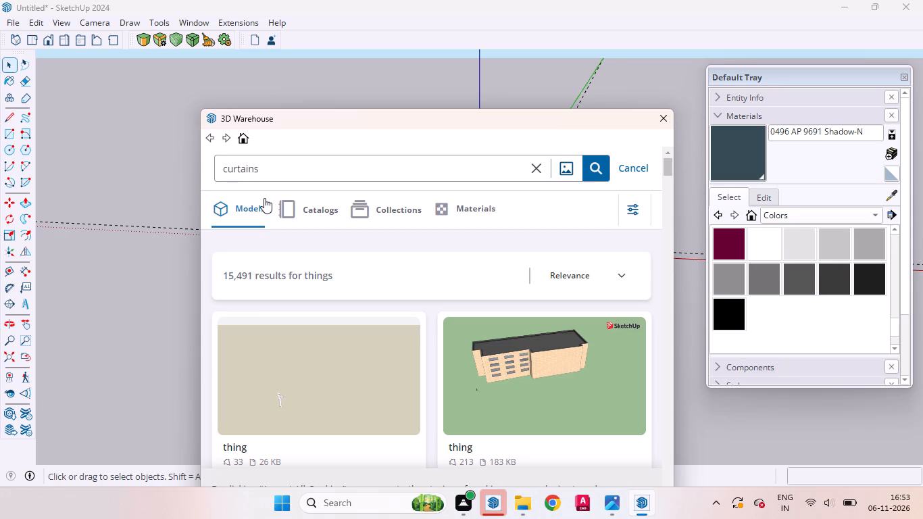
key("Return")
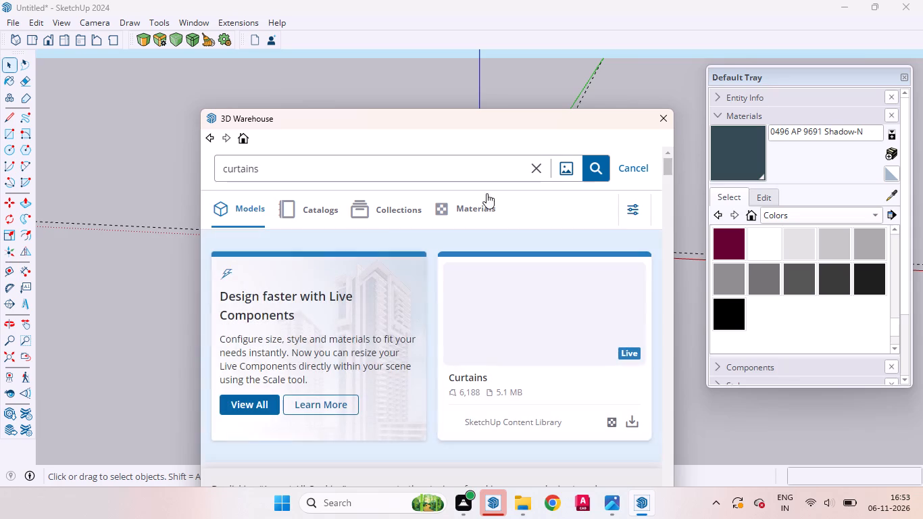
Browse the curtain search results and compare the models for one that suits the unit's shelf opening.
scroll(443, 272, "down", 1)
scroll(443, 280, "up", 2)
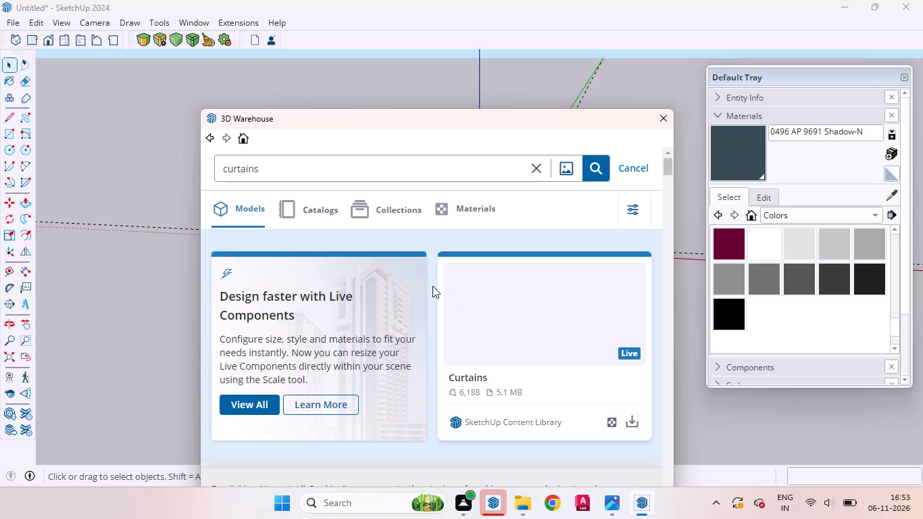
left_click_drag(414, 120, 424, 47)
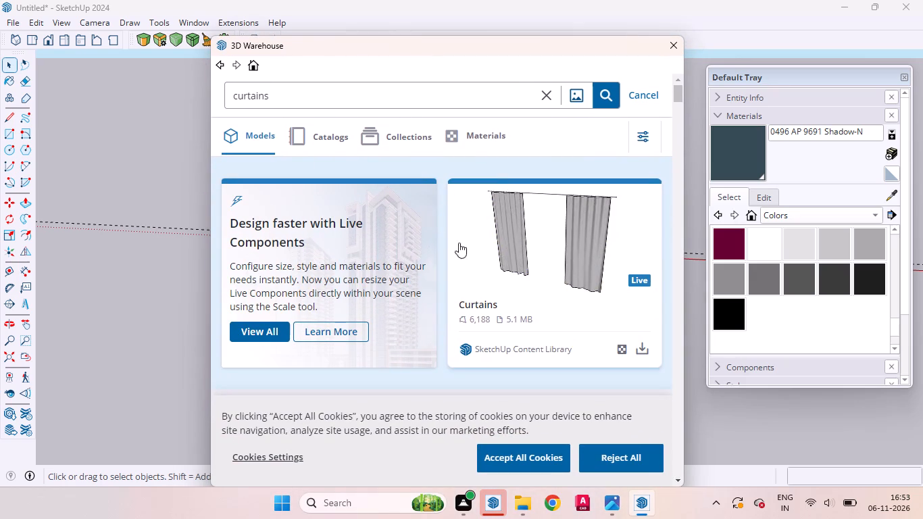
scroll(406, 268, "down", 5)
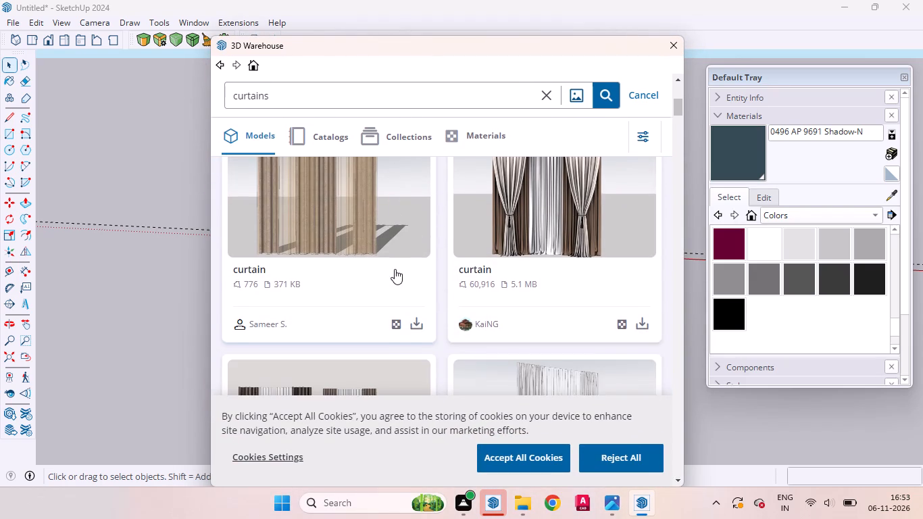
scroll(395, 269, "down", 1)
scroll(394, 272, "up", 2)
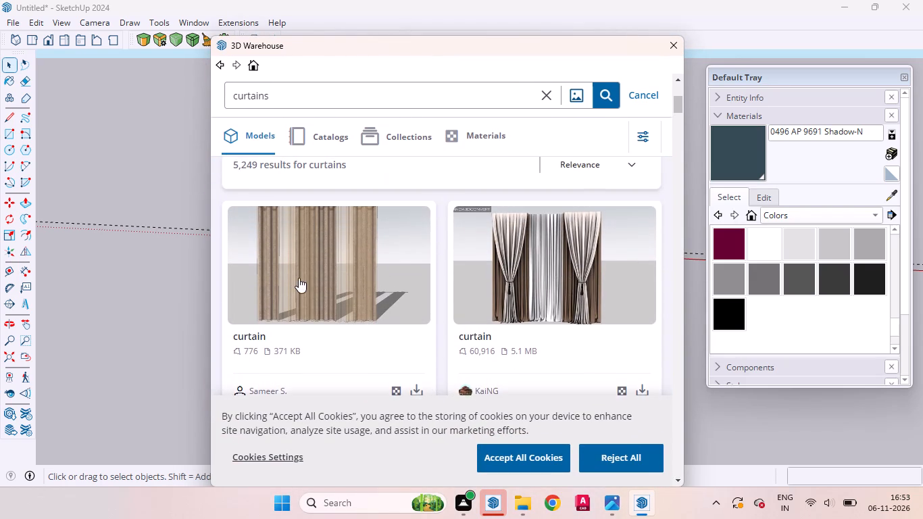
scroll(299, 278, "down", 2)
scroll(366, 264, "down", 3)
scroll(345, 269, "up", 2)
scroll(325, 291, "down", 2)
scroll(332, 293, "up", 5)
scroll(342, 286, "down", 11)
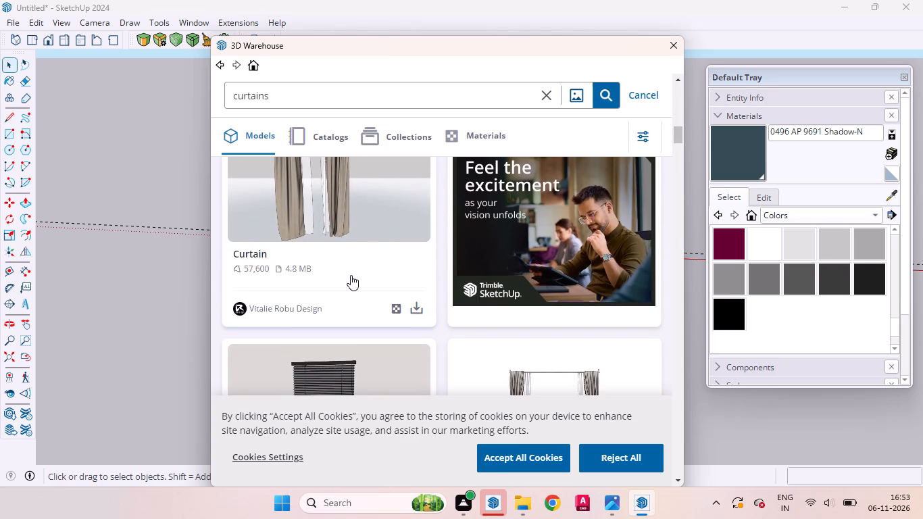
scroll(414, 287, "down", 2)
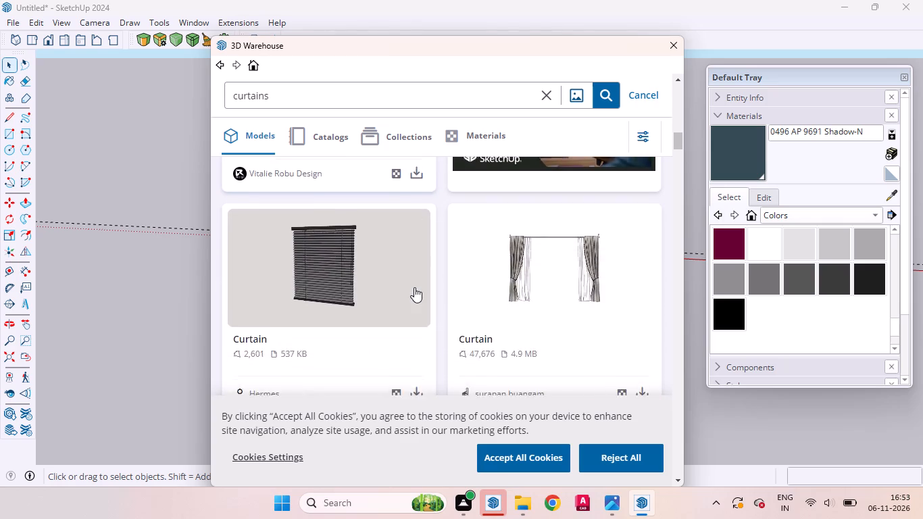
scroll(414, 287, "down", 5)
scroll(414, 289, "up", 2)
scroll(414, 289, "down", 1)
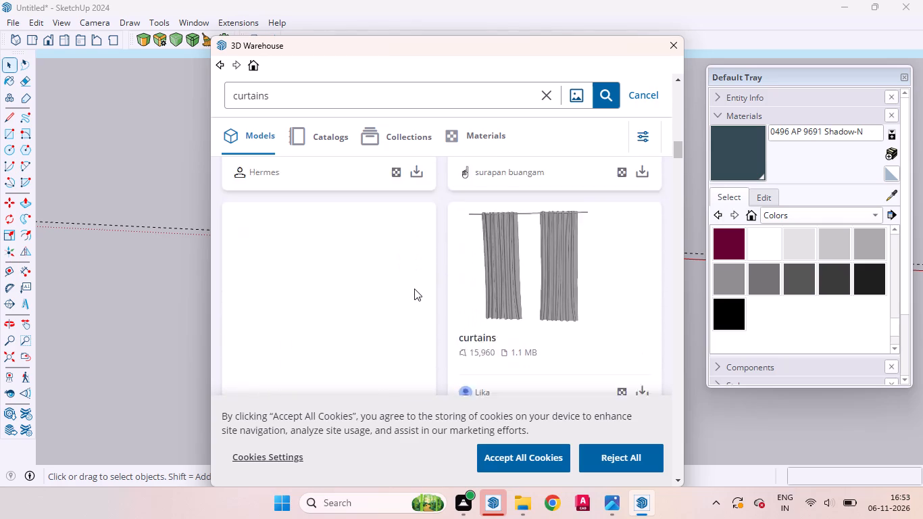
scroll(414, 289, "down", 7)
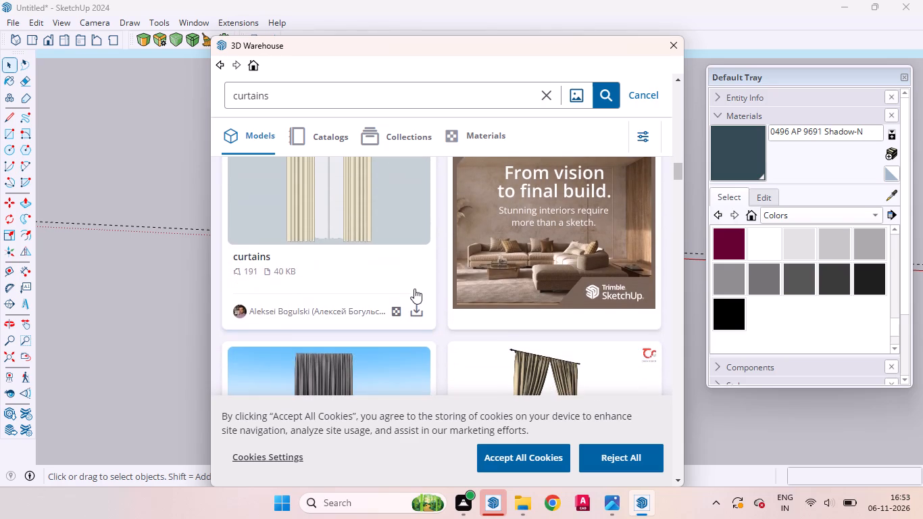
scroll(414, 288, "down", 2)
scroll(420, 268, "up", 1)
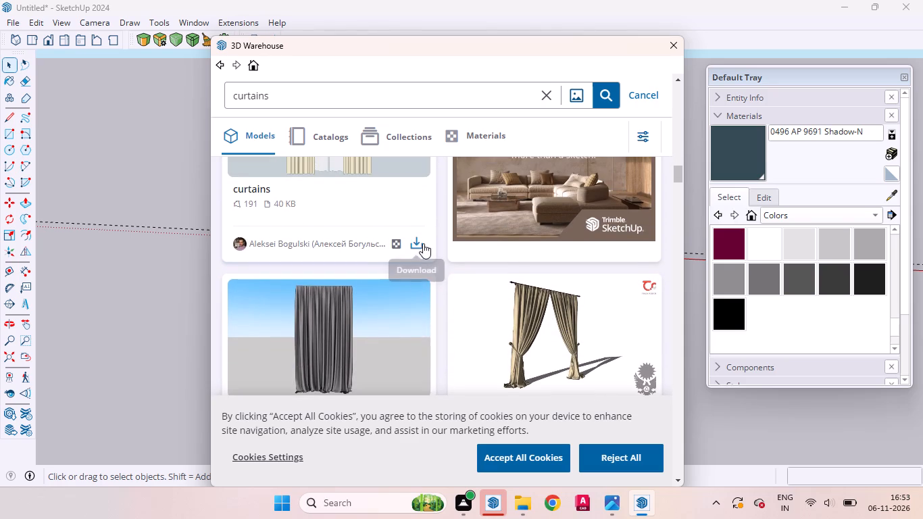
Load the 40 KB cream curtains model directly into the drawing and place it on the ground in front of the unit.
left_click(419, 241)
left_click(401, 274)
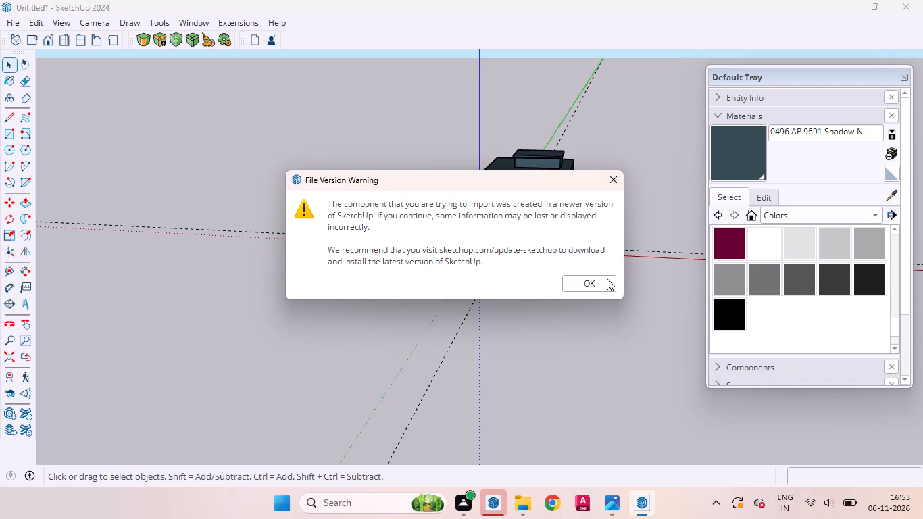
left_click(607, 278)
scroll(518, 169, "up", 7)
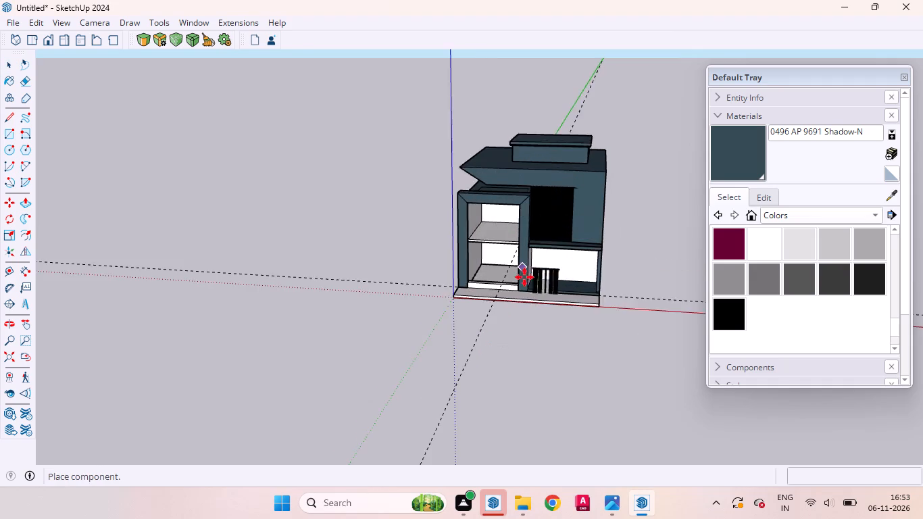
scroll(524, 277, "up", 2)
left_click(489, 381)
Rotate the flat-lying curtain 90 degrees about the red axis around its corner so it stands upright.
middle_click_drag(531, 397, 295, 432)
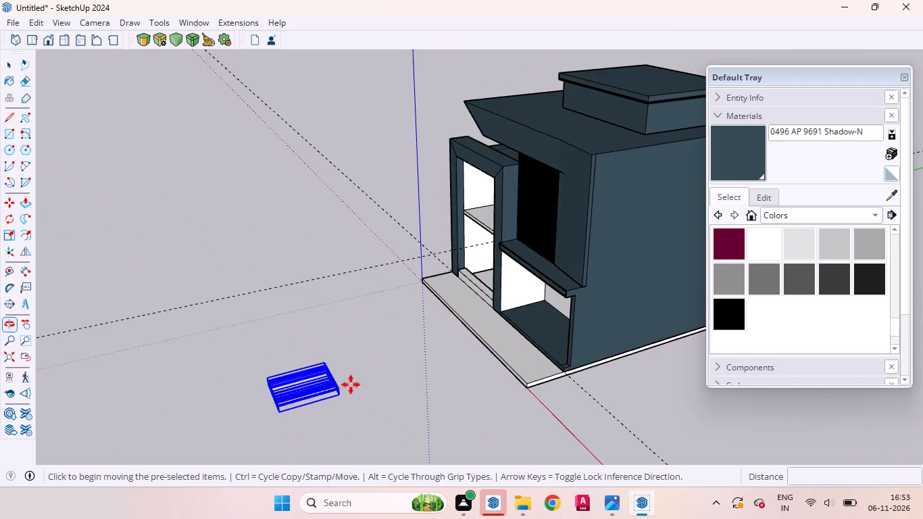
scroll(368, 374, "down", 9)
key("space")
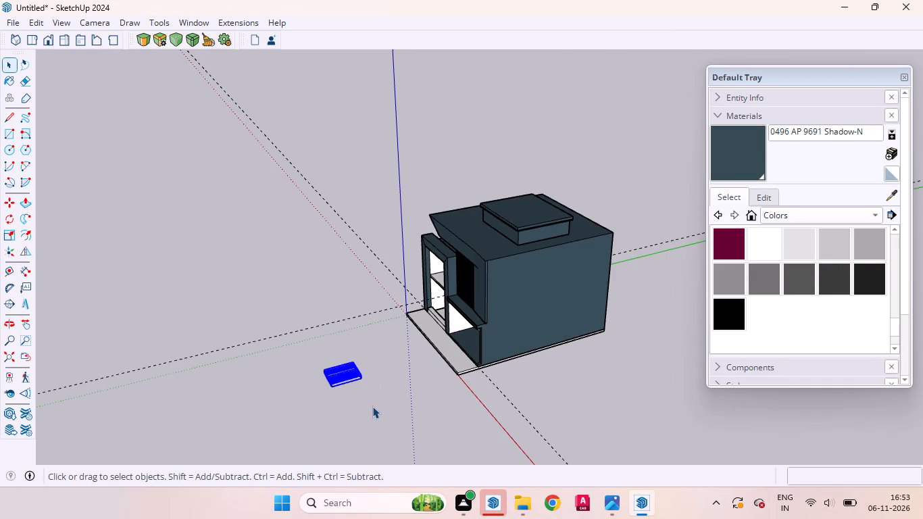
key("q")
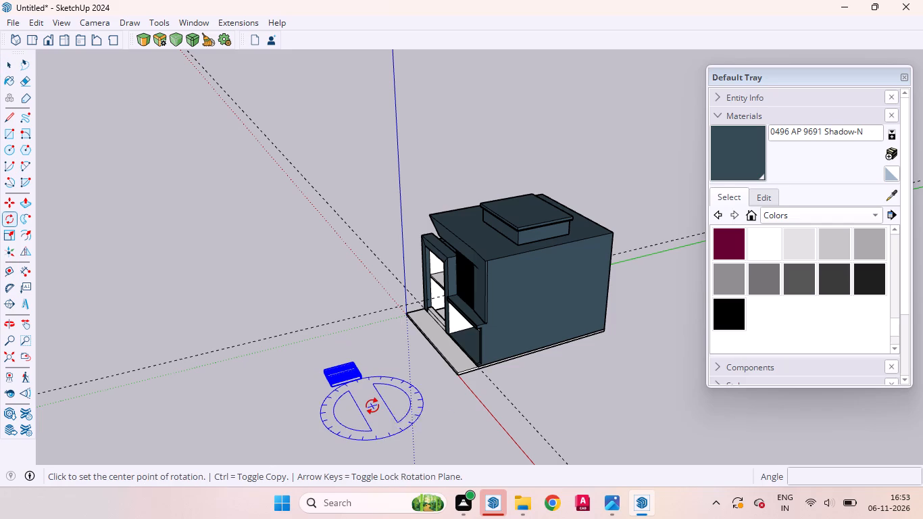
key("Right")
scroll(368, 398, "up", 9)
left_click(360, 362)
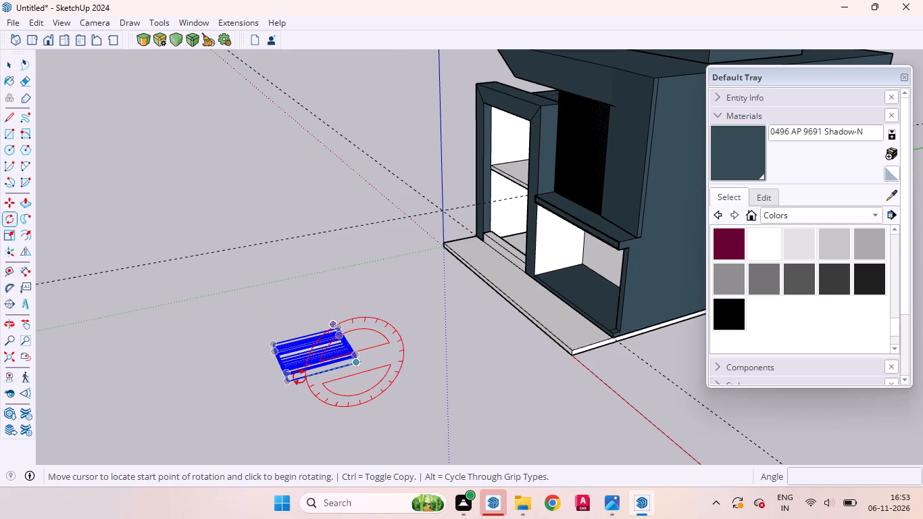
left_click(288, 381)
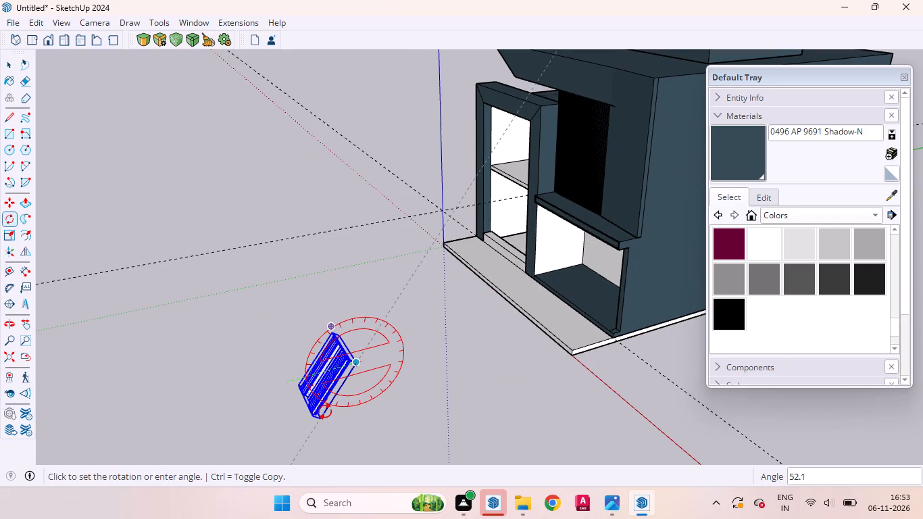
type("90")
key("Return")
key("space")
Move the curtain by its top corner to the upper inner corner of the tall shelf opening, beside the ribbed panel.
scroll(349, 357, "up", 3)
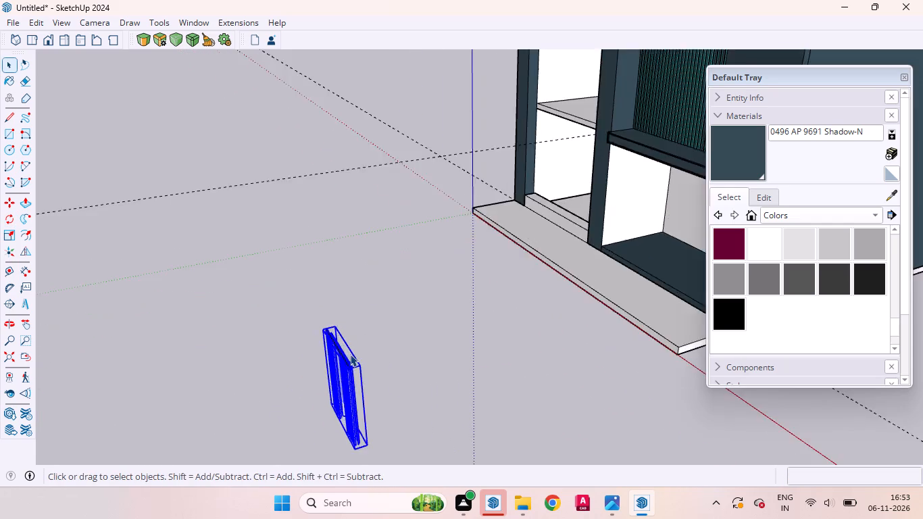
scroll(350, 354, "up", 20)
scroll(350, 354, "up", 1)
key("m")
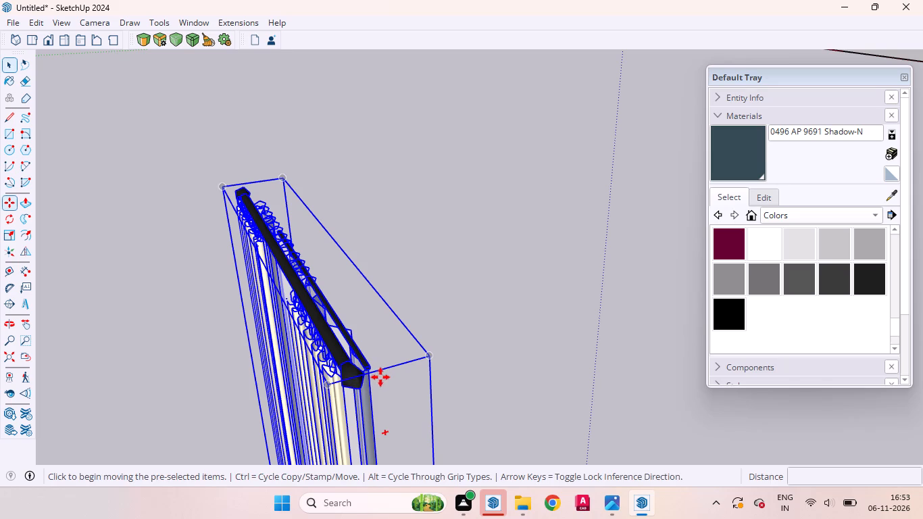
left_click(328, 383)
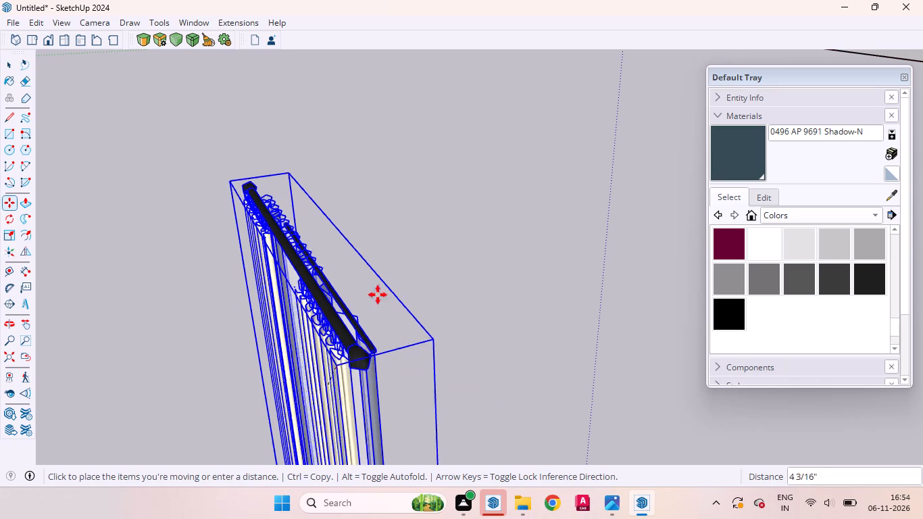
scroll(387, 283, "down", 19)
scroll(486, 293, "up", 2)
scroll(487, 293, "down", 20)
scroll(487, 293, "down", 1)
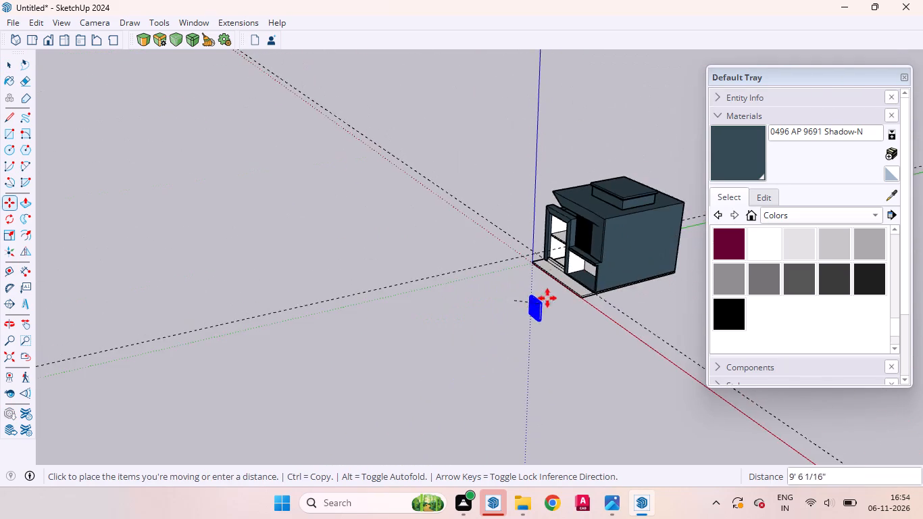
scroll(566, 228, "up", 5)
scroll(571, 209, "down", 1)
scroll(565, 210, "up", 20)
scroll(565, 210, "up", 2)
middle_click_drag(559, 255, 606, 186)
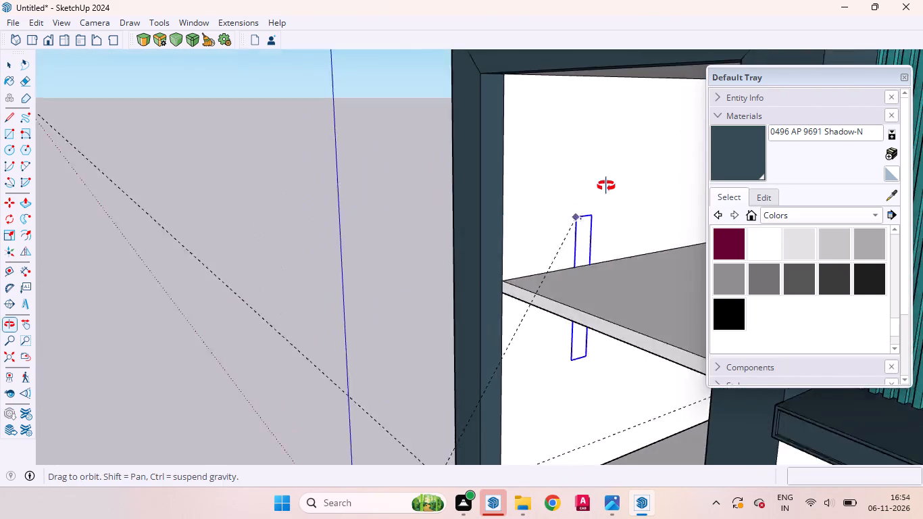
middle_click_drag(606, 186, 613, 181)
scroll(587, 247, "down", 9)
middle_click_drag(628, 196, 739, 162)
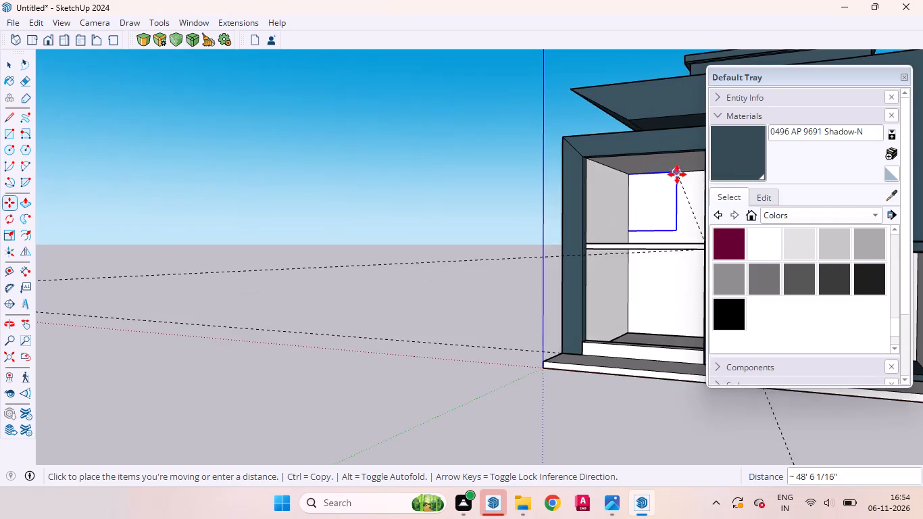
scroll(679, 174, "up", 4)
scroll(584, 176, "down", 5)
scroll(494, 166, "down", 6)
middle_click_drag(508, 199, 768, 191)
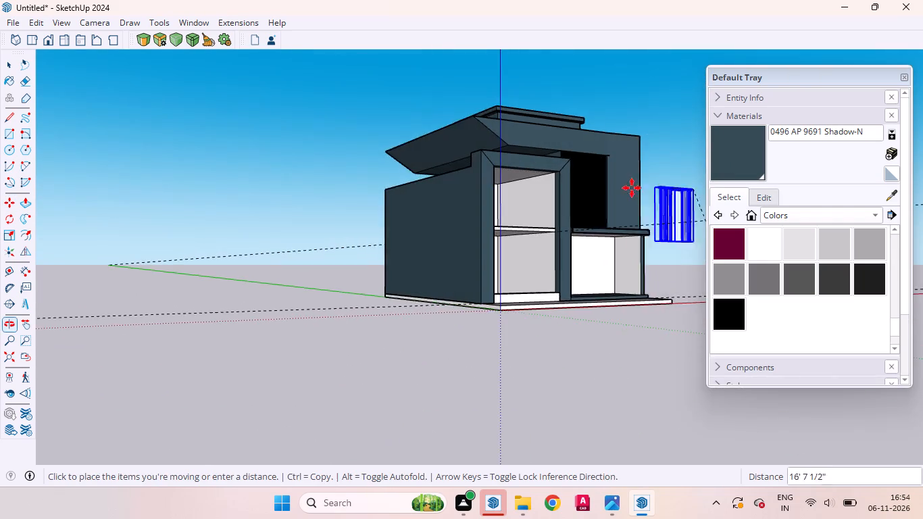
scroll(622, 187, "up", 11)
scroll(406, 205, "up", 1)
middle_click_drag(405, 205, 501, 166)
scroll(477, 145, "up", 4)
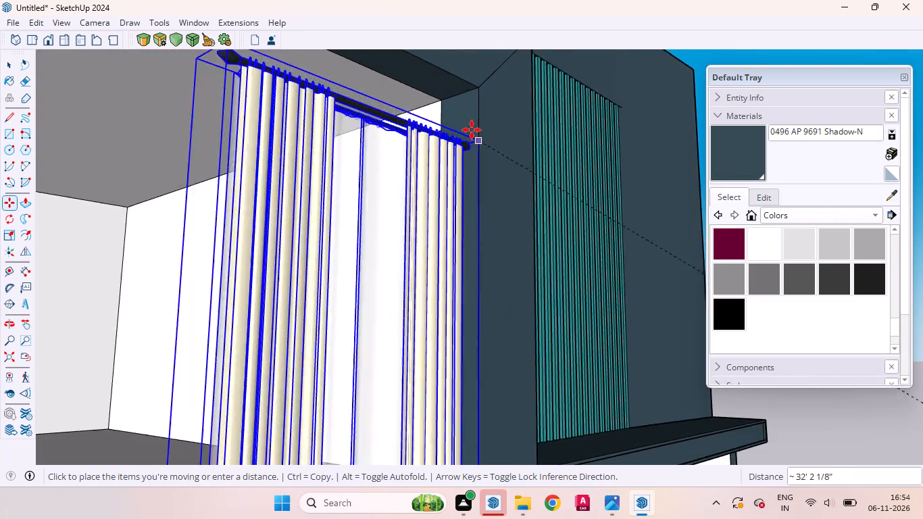
scroll(472, 130, "up", 3)
scroll(466, 118, "down", 1)
middle_click_drag(362, 131, 481, 128)
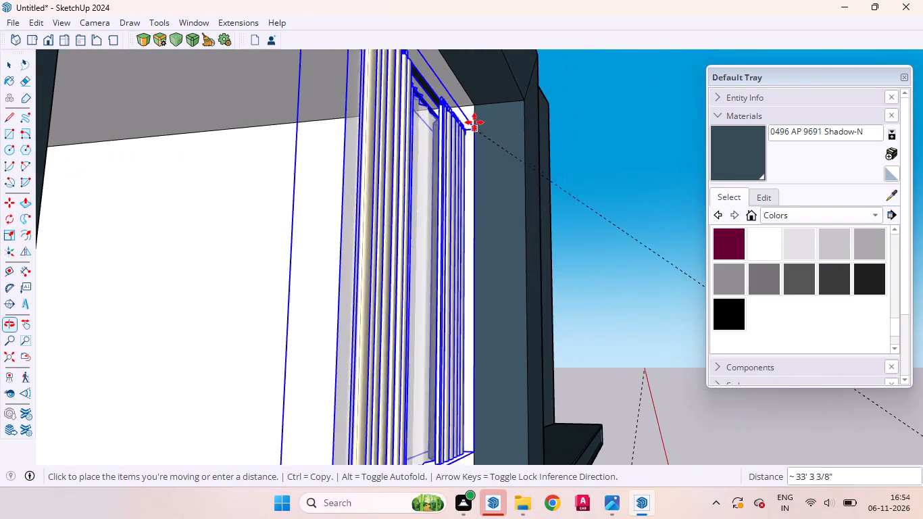
scroll(474, 120, "up", 8)
left_click(473, 95)
scroll(424, 226, "down", 4)
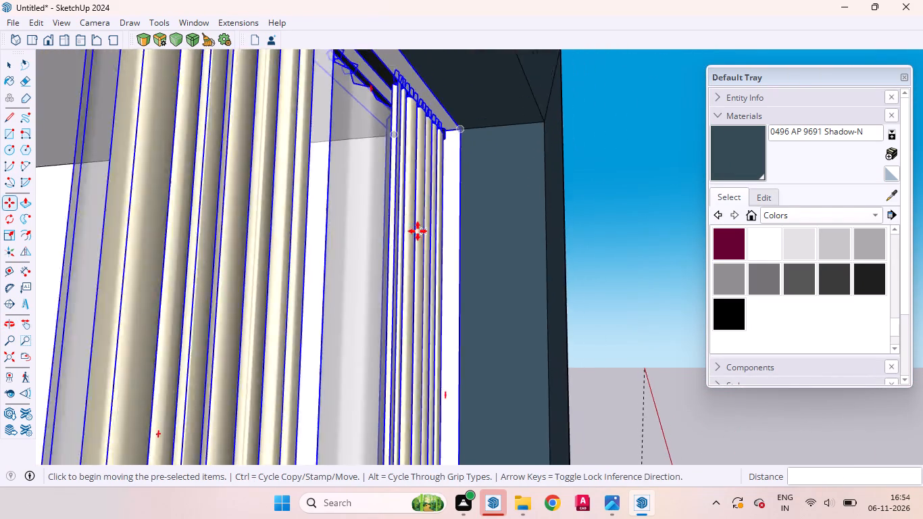
scroll(418, 231, "down", 11)
middle_click_drag(407, 263, 209, 326)
middle_click(207, 326)
scroll(328, 237, "down", 11)
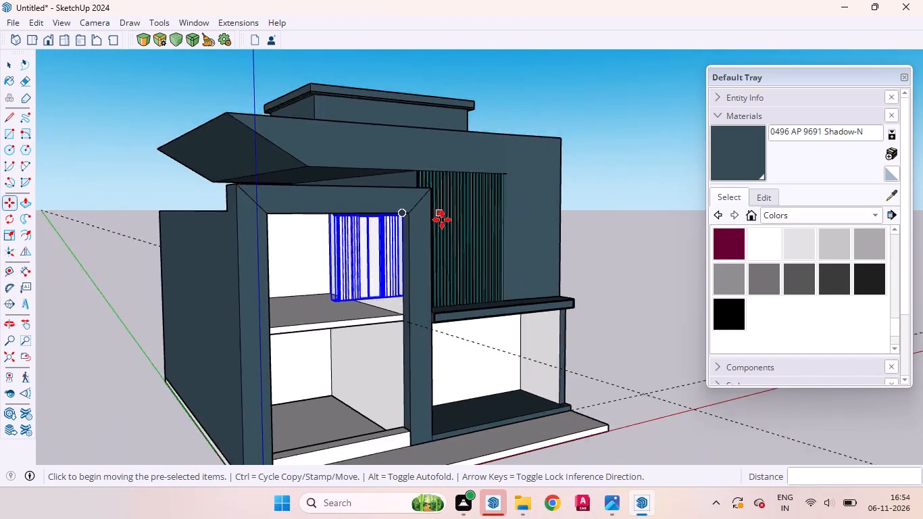
scroll(442, 220, "down", 3)
key("space")
Scale the curtain up uniformly by about 1.17 from its lower outer corner inside the upper shelf compartment.
middle_click_drag(555, 283, 413, 309)
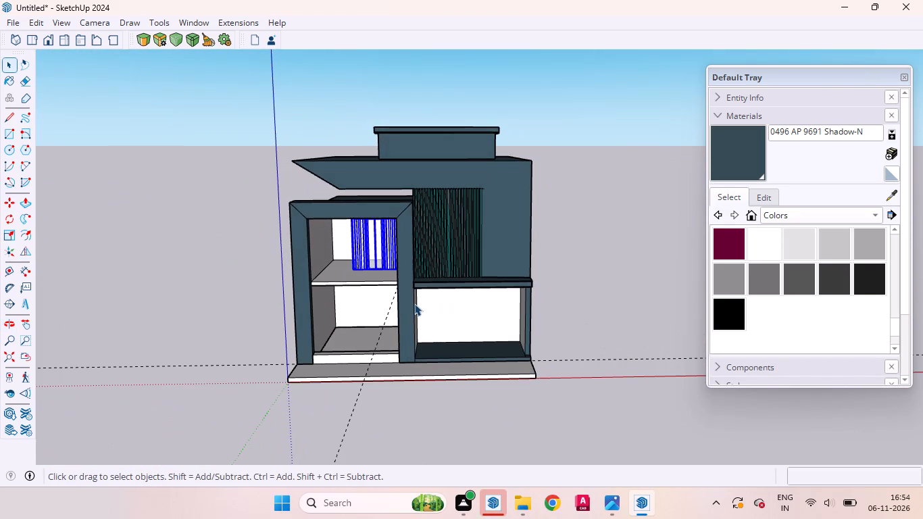
key("s")
scroll(307, 261, "up", 5)
left_click_drag(380, 276, 362, 280)
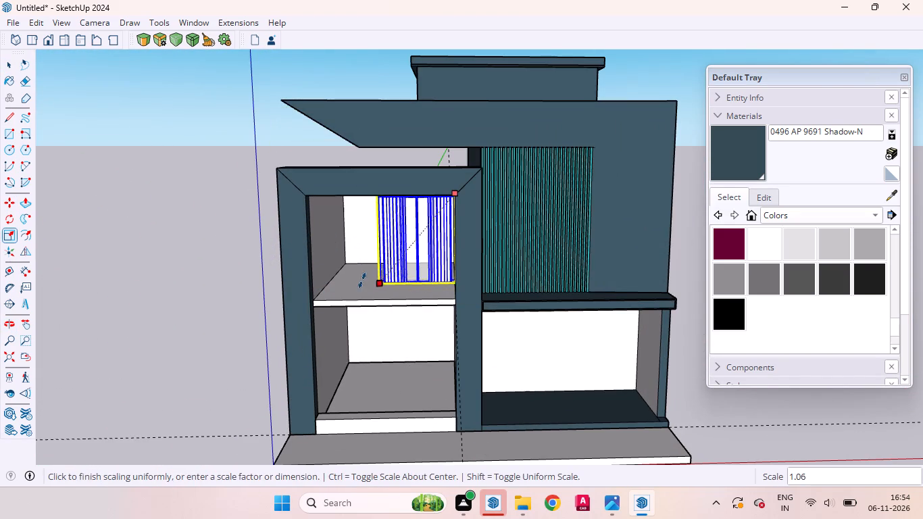
left_click_drag(362, 280, 351, 280)
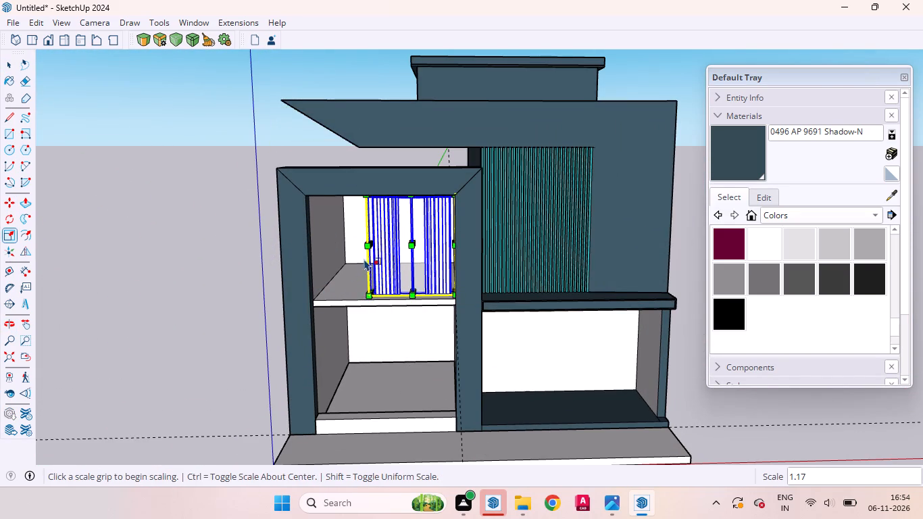
Stretch the upper curtain along the red axis until its outer end meets the outer side wall of the shelf opening.
scroll(371, 247, "up", 8)
middle_click_drag(350, 264, 414, 272)
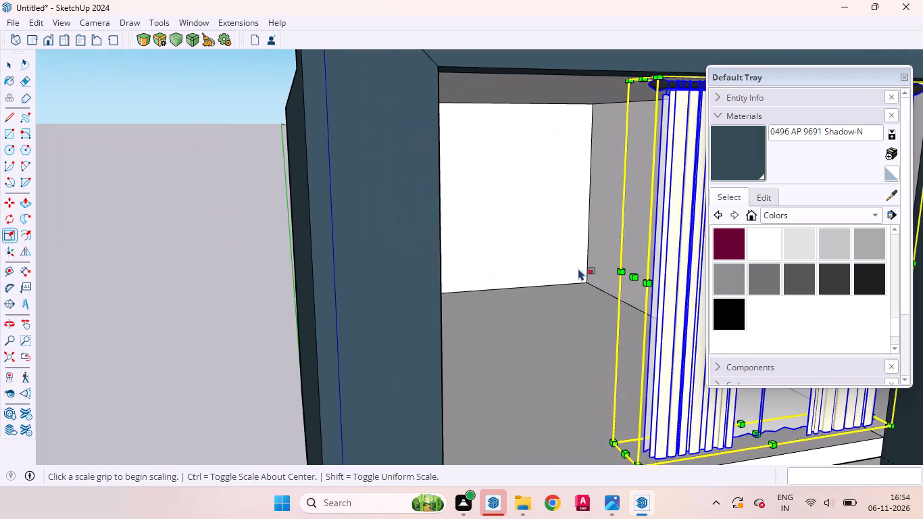
left_click_drag(631, 274, 445, 267)
middle_click_drag(469, 273, 385, 278)
scroll(458, 255, "down", 8)
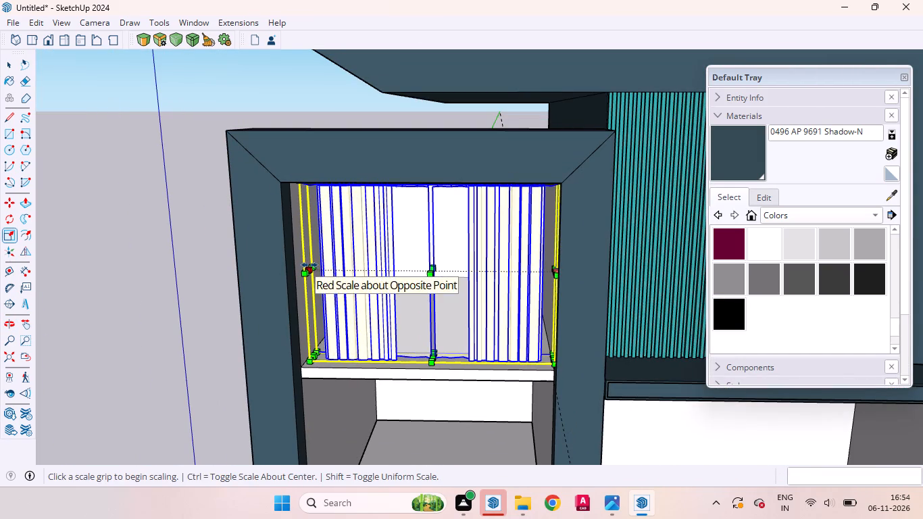
left_click_drag(309, 265, 287, 264)
scroll(296, 262, "up", 9)
scroll(386, 258, "down", 2)
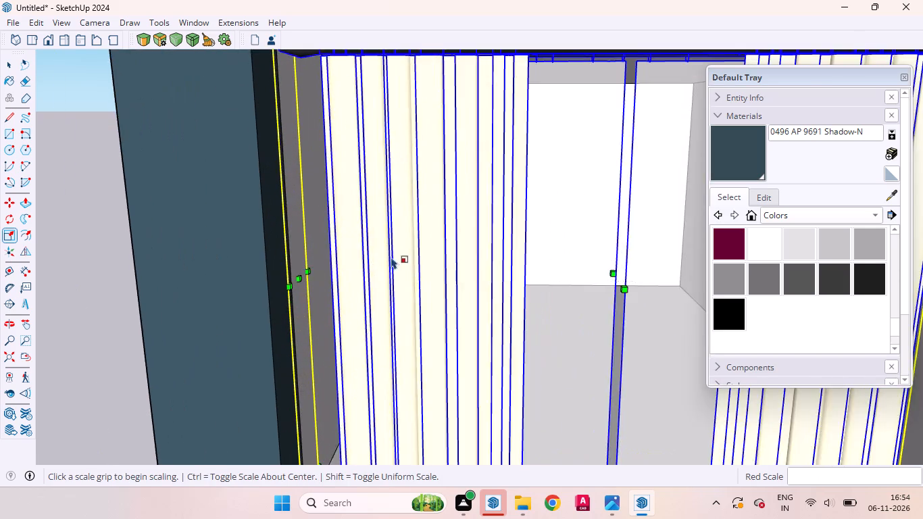
scroll(391, 257, "down", 3)
left_click_drag(332, 268, 300, 262)
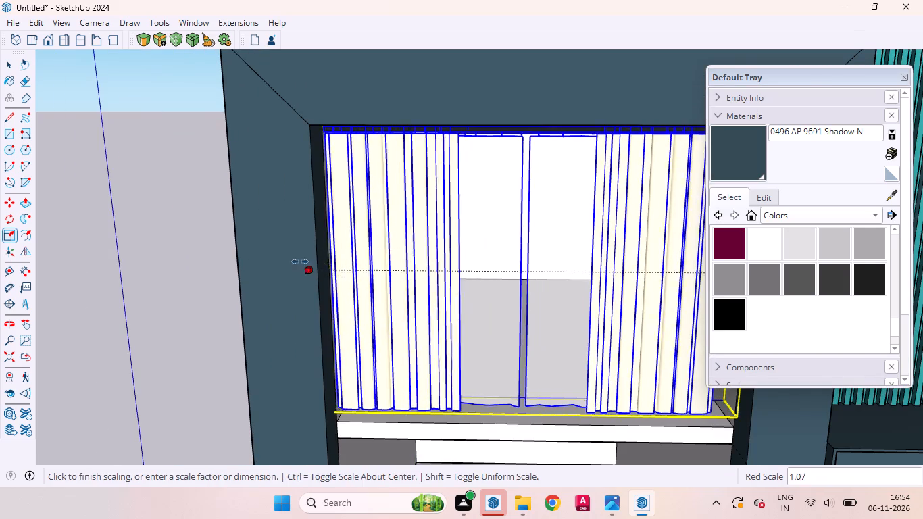
left_click_drag(300, 262, 295, 260)
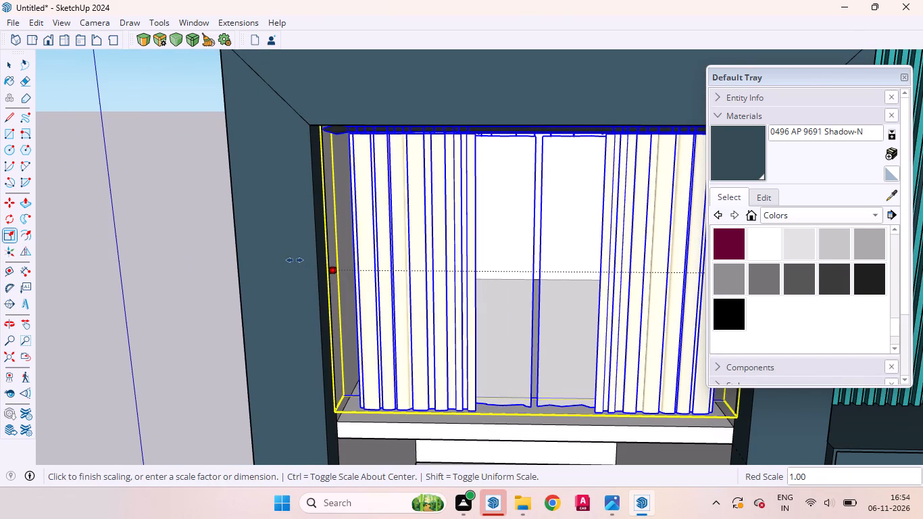
left_click_drag(295, 260, 293, 260)
key("v")
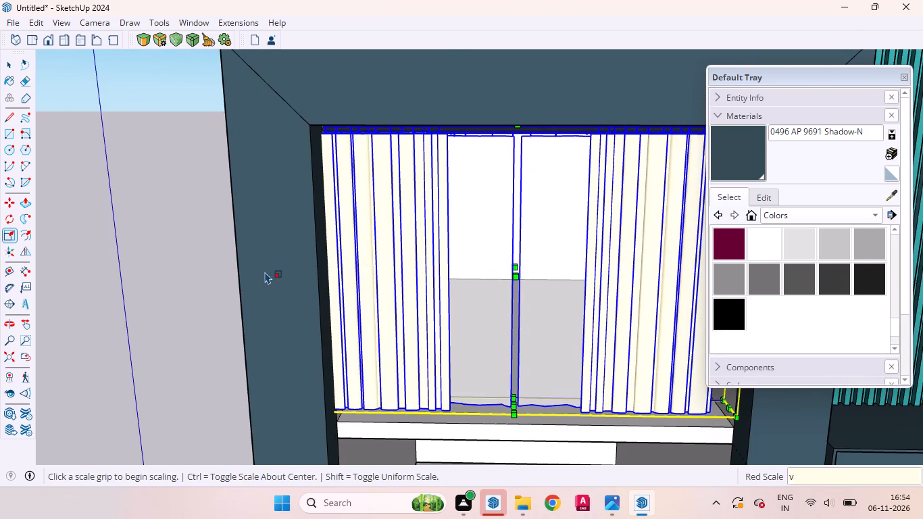
key("space")
Stretch the upper curtain along the red axis toward the ribbed panel so it closes the gap at the inner side wall.
scroll(454, 208, "down", 14)
scroll(477, 172, "up", 1)
scroll(477, 173, "down", 1)
left_click(339, 237)
scroll(514, 187, "up", 13)
left_click(541, 266)
scroll(550, 273, "down", 6)
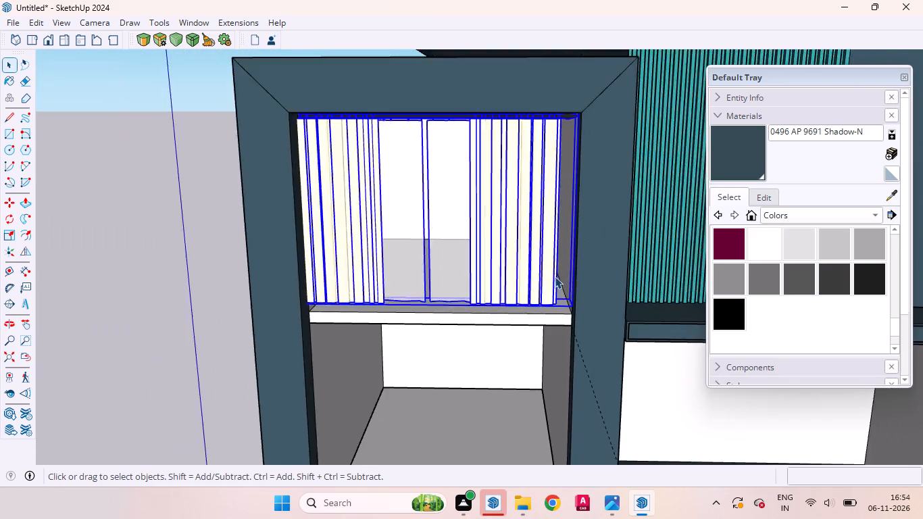
scroll(555, 276, "down", 3)
key("s")
scroll(570, 237, "up", 4)
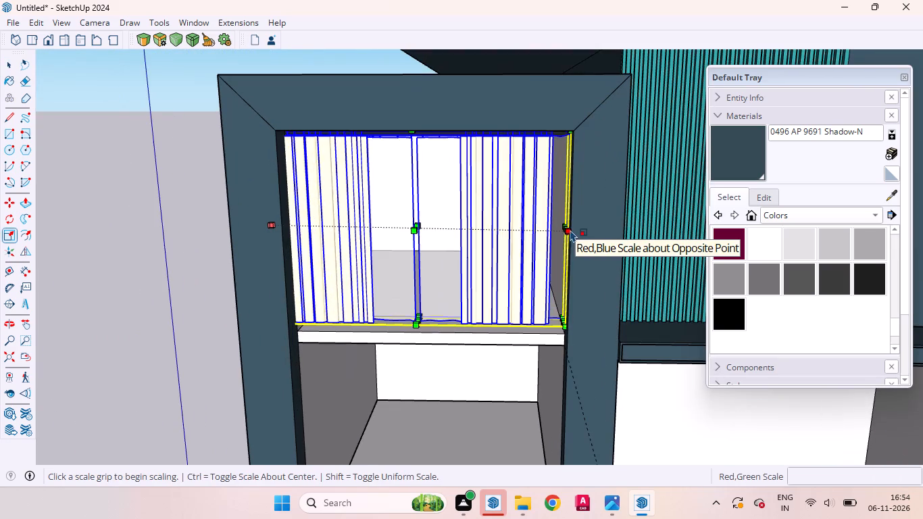
left_click_drag(565, 224, 566, 224)
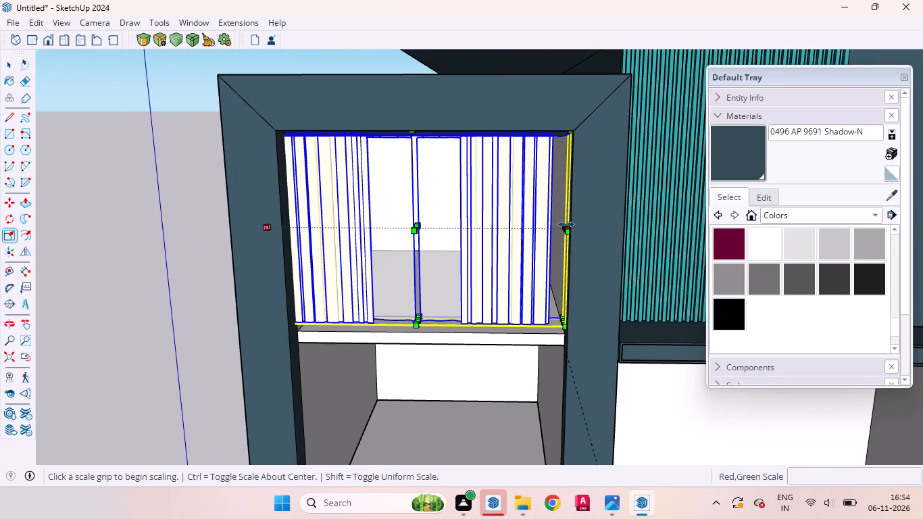
left_click_drag(566, 224, 582, 224)
key("space")
scroll(457, 237, "down", 15)
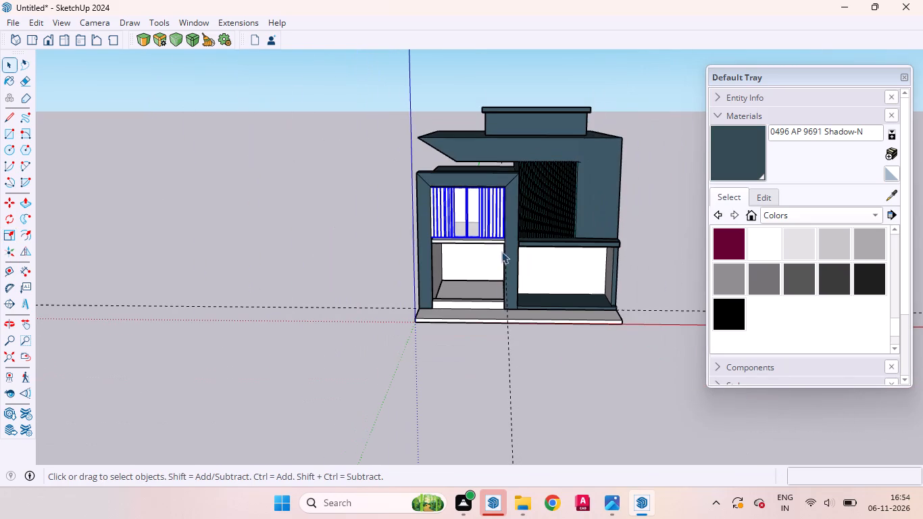
left_click(477, 358)
Copy the upper curtain straight down by about 8' 7 11/16" into the lower shelf compartment, using its top inner corner.
scroll(487, 197, "up", 8)
scroll(482, 234, "down", 2)
scroll(482, 234, "up", 1)
middle_click_drag(484, 253, 483, 192)
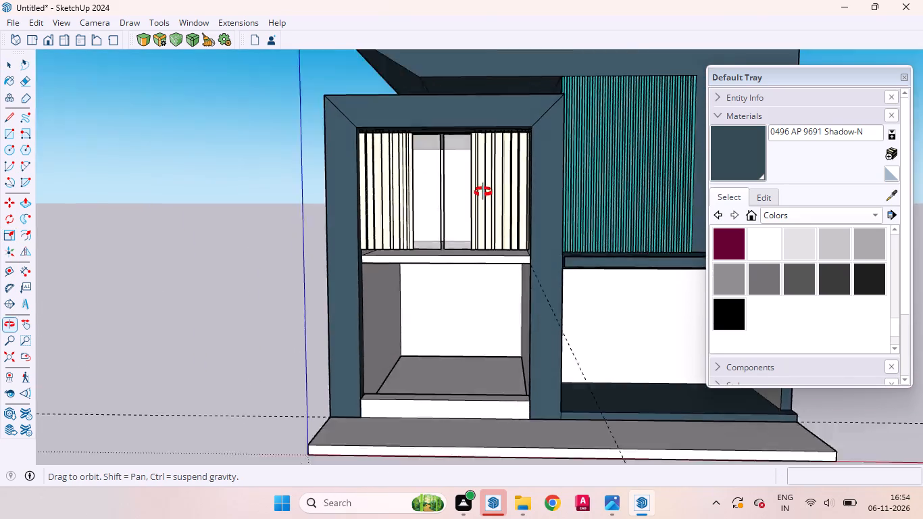
middle_click_drag(483, 192, 468, 219)
scroll(477, 217, "up", 4)
scroll(486, 234, "down", 3)
middle_click_drag(486, 253, 420, 311)
middle_click_drag(420, 305, 420, 294)
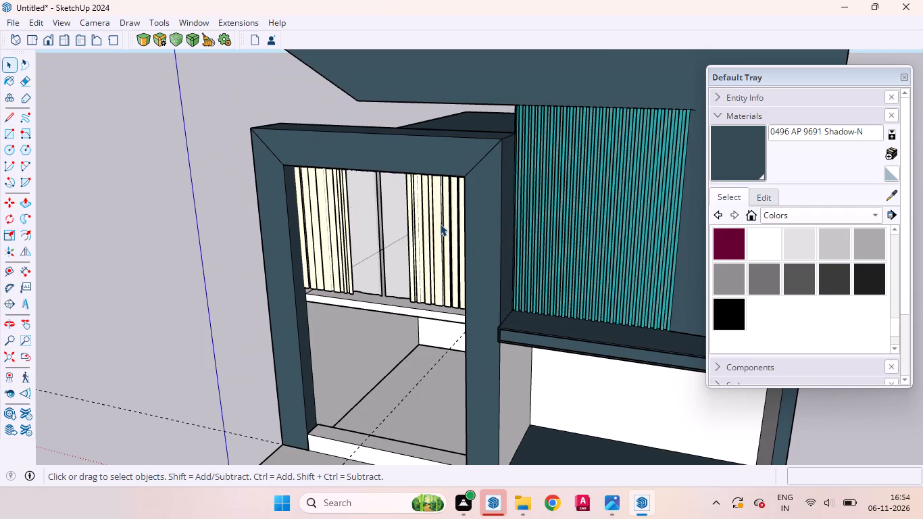
left_click(440, 224)
scroll(440, 224, "up", 5)
middle_click_drag(450, 216, 497, 171)
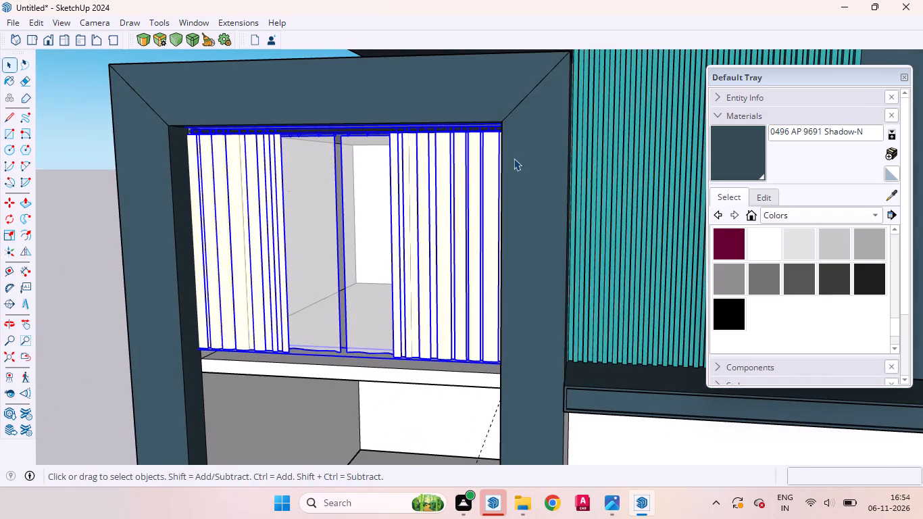
key("m")
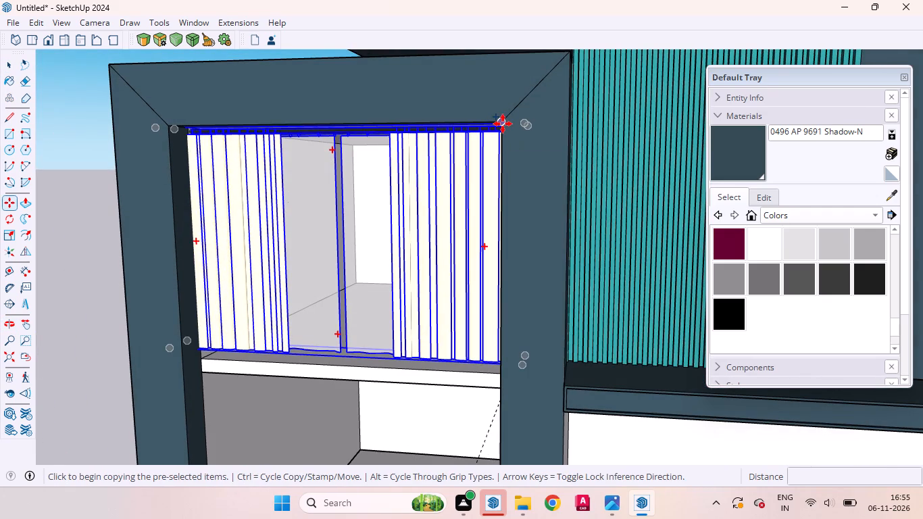
left_click(503, 124)
scroll(499, 232, "down", 8)
scroll(497, 306, "up", 5)
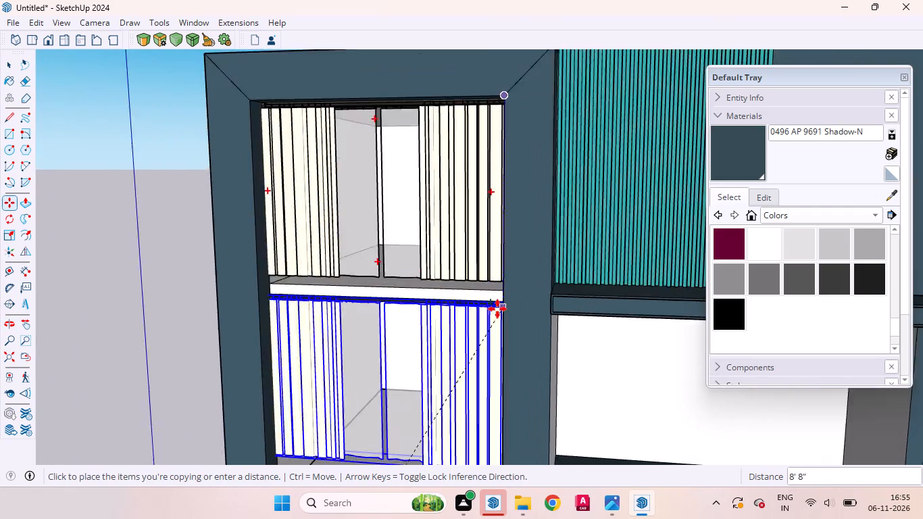
scroll(497, 309, "up", 3)
left_click(516, 301)
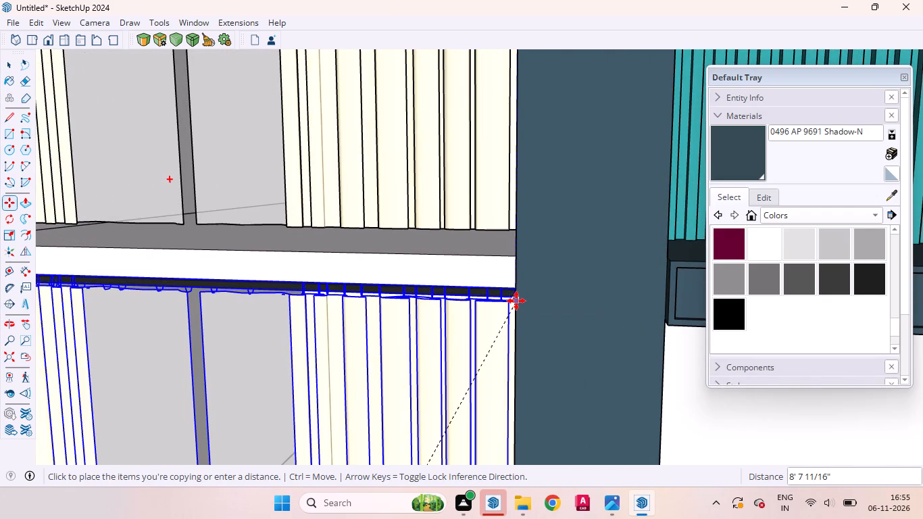
Move the copied curtain by its top corner about 1 7/8" onto the corner endpoint under the middle shelf.
scroll(510, 305, "up", 5)
middle_click_drag(516, 301, 722, 224)
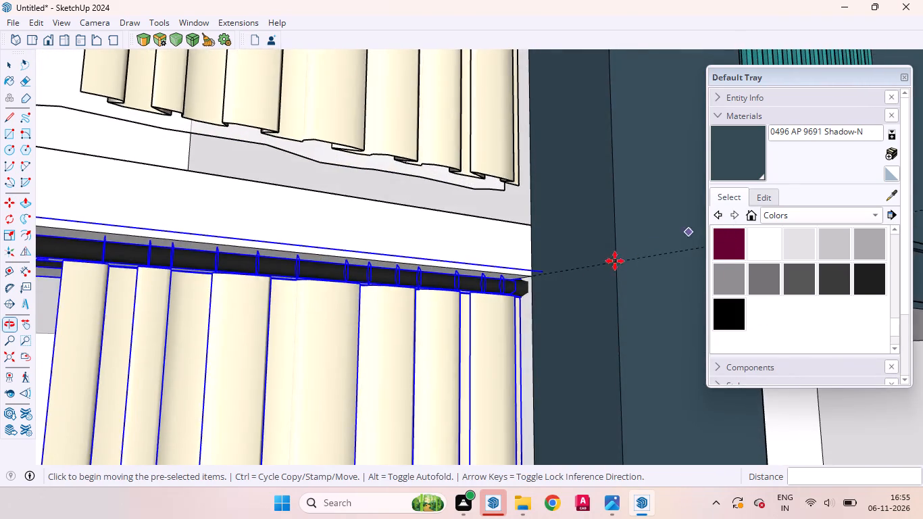
scroll(612, 266, "up", 8)
middle_click_drag(499, 287, 534, 267)
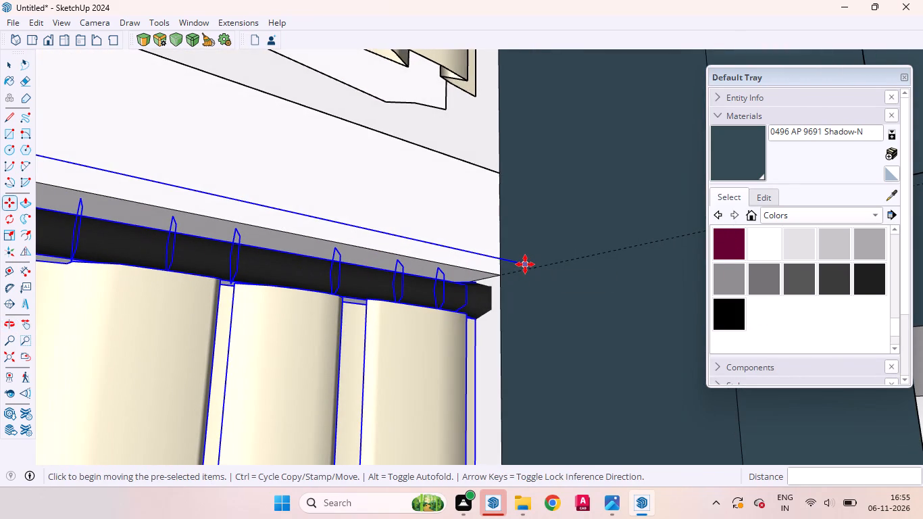
left_click(525, 264)
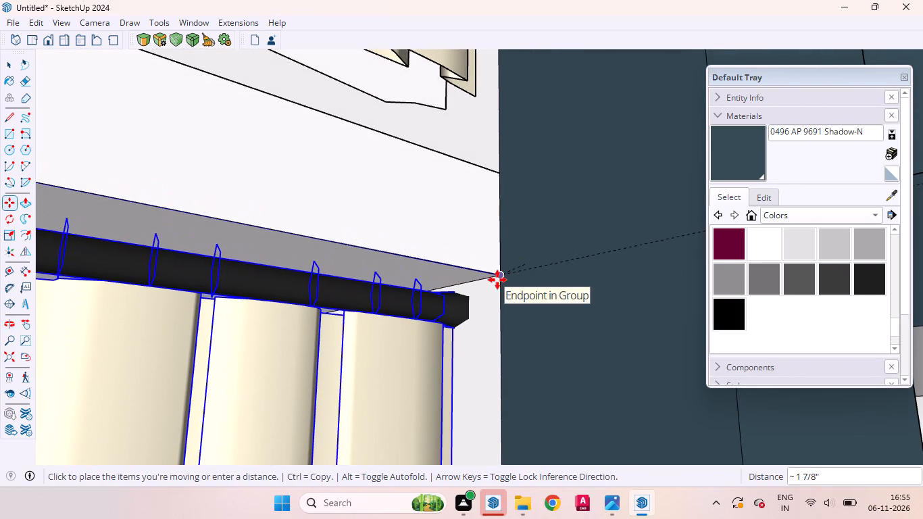
left_click(497, 280)
scroll(490, 316, "down", 20)
scroll(490, 316, "down", 13)
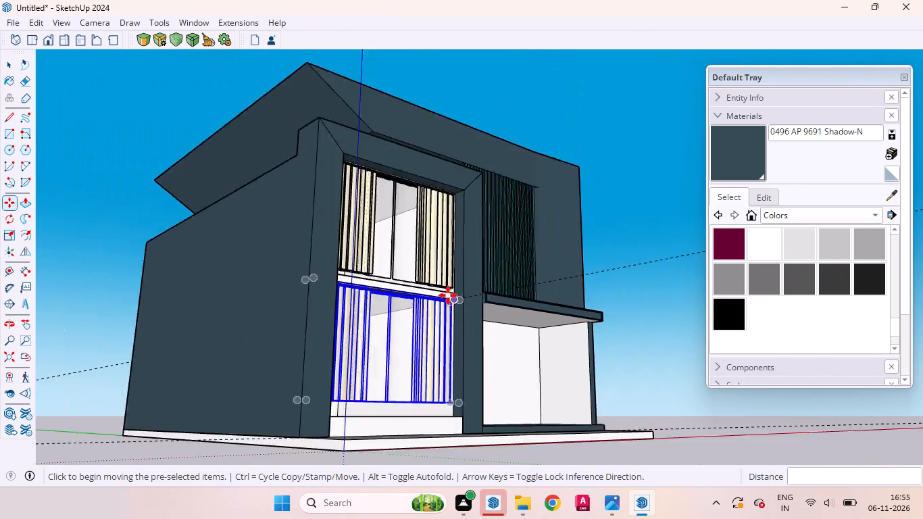
scroll(448, 295, "down", 4)
key("space")
left_click(553, 432)
Stretch the lower curtain downward along its green axis by about 1.12 so it reaches the bottom ledge.
scroll(449, 372, "up", 3)
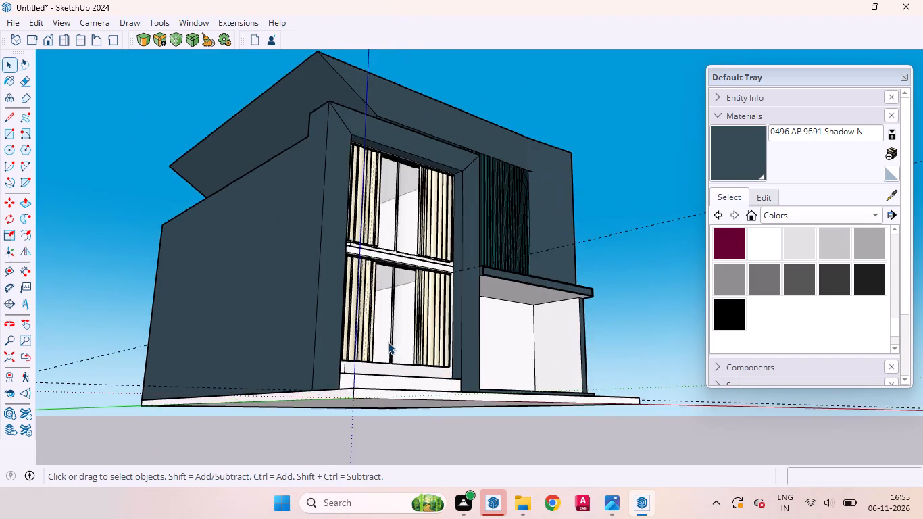
scroll(388, 342, "up", 2)
scroll(388, 342, "down", 1)
scroll(388, 342, "up", 3)
middle_click_drag(386, 347, 267, 433)
middle_click(266, 433)
scroll(270, 365, "up", 9)
middle_click_drag(391, 364, 195, 396)
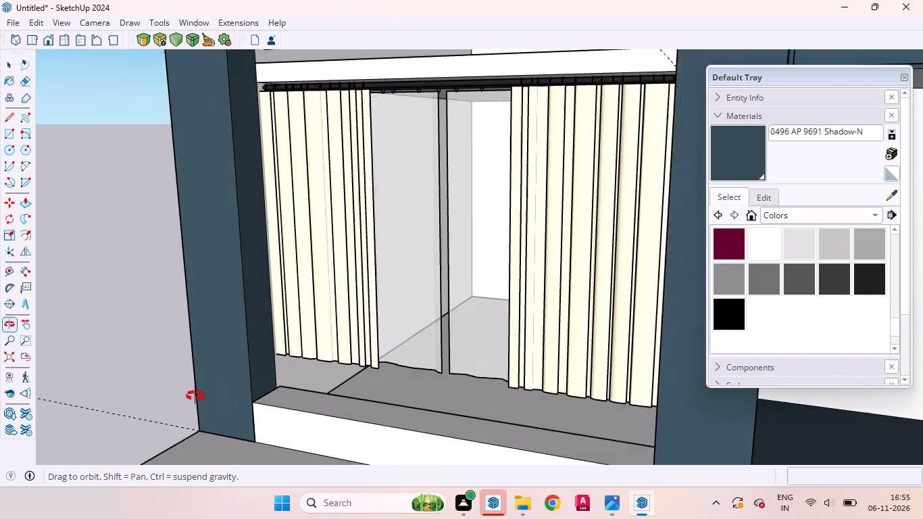
middle_click_drag(195, 396, 194, 395)
scroll(393, 294, "down", 6)
left_click(467, 296)
scroll(436, 307, "up", 4)
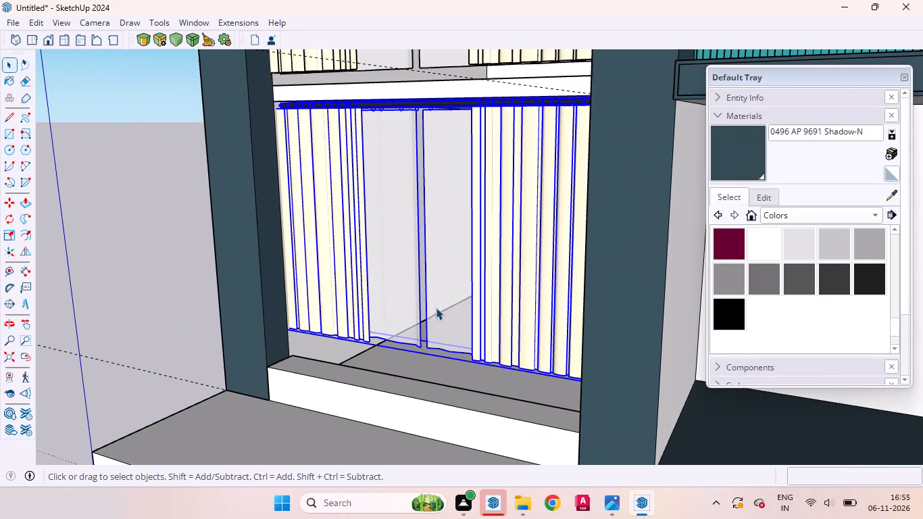
key("s")
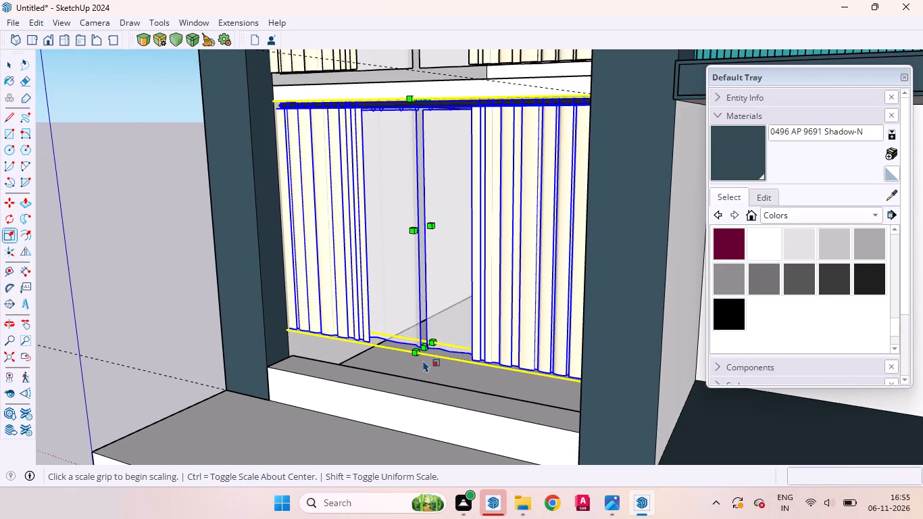
left_click(430, 350)
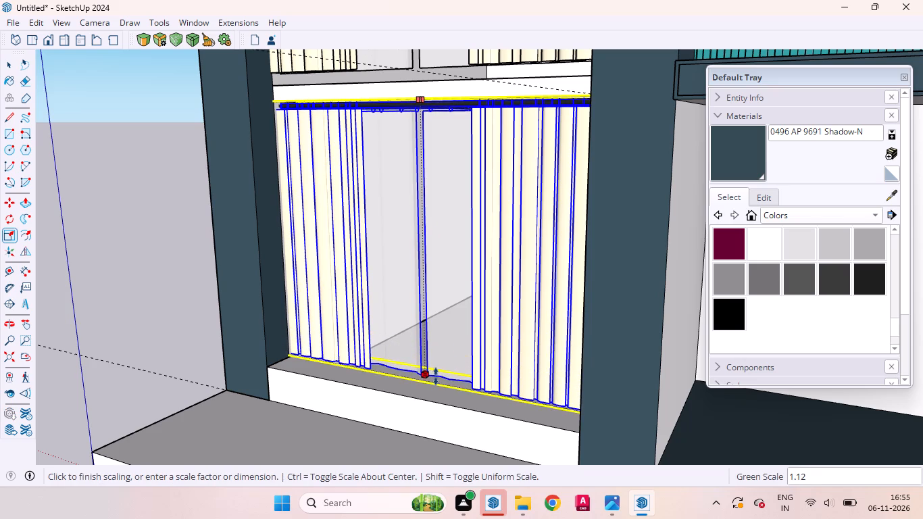
left_click(436, 381)
Move the lower curtain about 4 7/16" back into the compartment along the ledge surface.
scroll(431, 373, "up", 9)
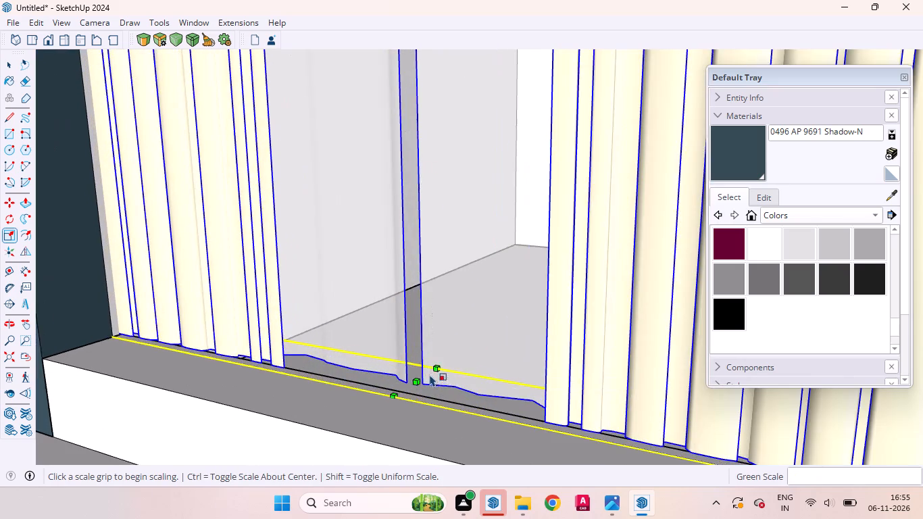
middle_click_drag(429, 376, 334, 473)
scroll(374, 409, "up", 3)
scroll(382, 375, "down", 3)
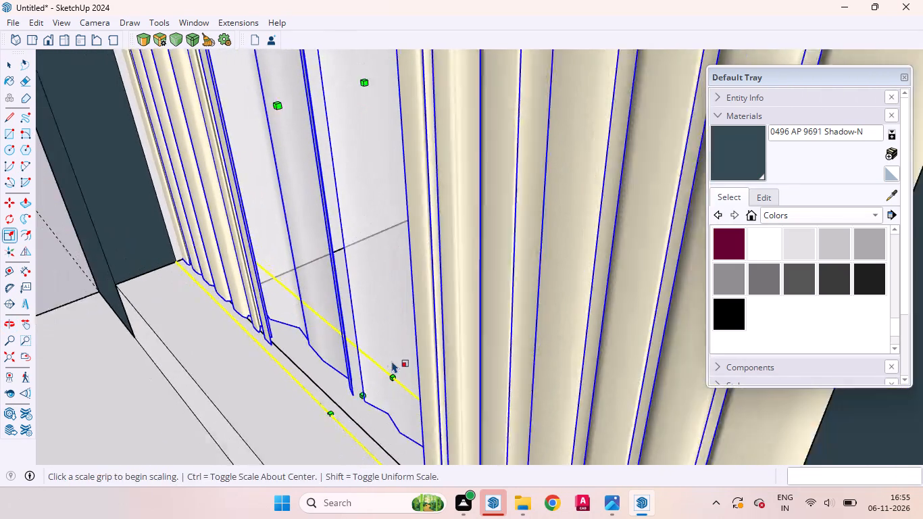
scroll(392, 361, "down", 10)
key("space")
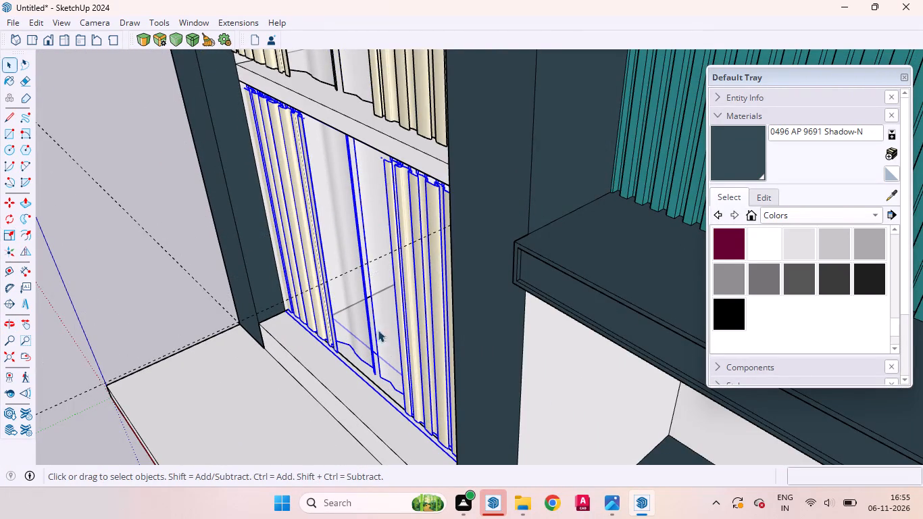
key("m")
scroll(332, 366, "up", 5)
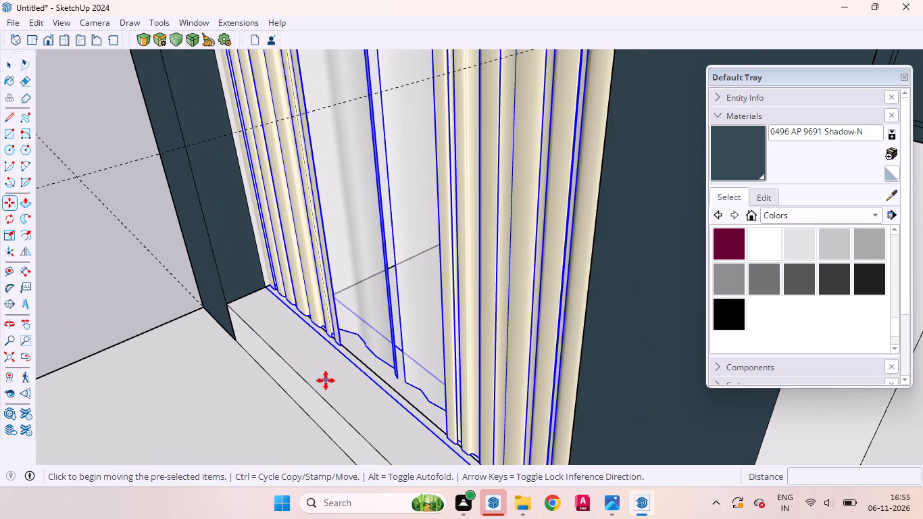
left_click(326, 381)
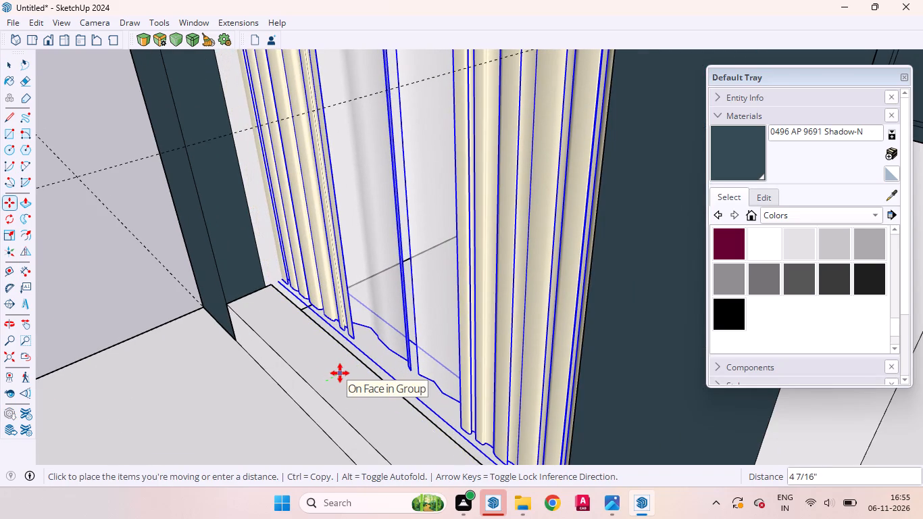
left_click(340, 373)
key("space")
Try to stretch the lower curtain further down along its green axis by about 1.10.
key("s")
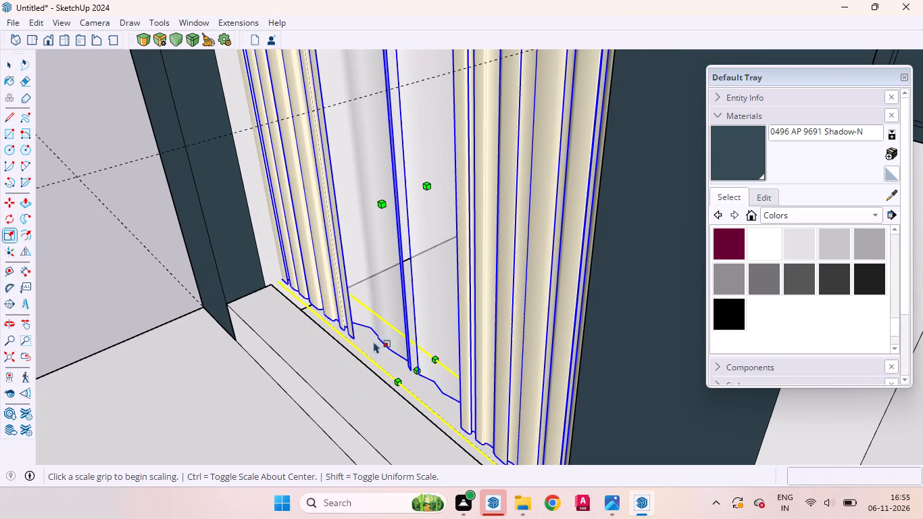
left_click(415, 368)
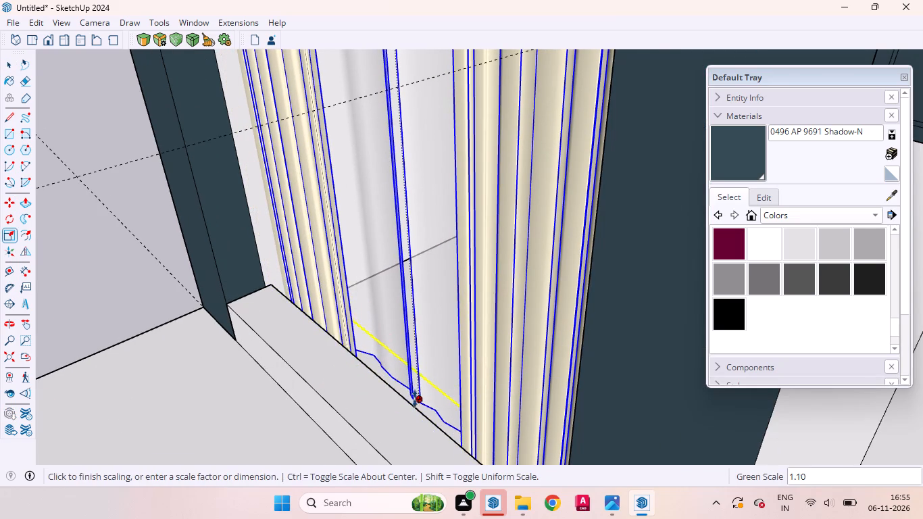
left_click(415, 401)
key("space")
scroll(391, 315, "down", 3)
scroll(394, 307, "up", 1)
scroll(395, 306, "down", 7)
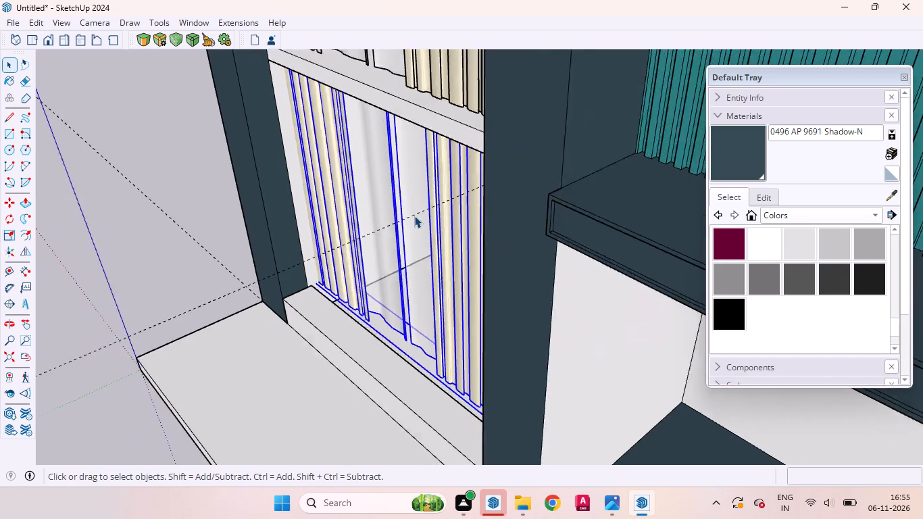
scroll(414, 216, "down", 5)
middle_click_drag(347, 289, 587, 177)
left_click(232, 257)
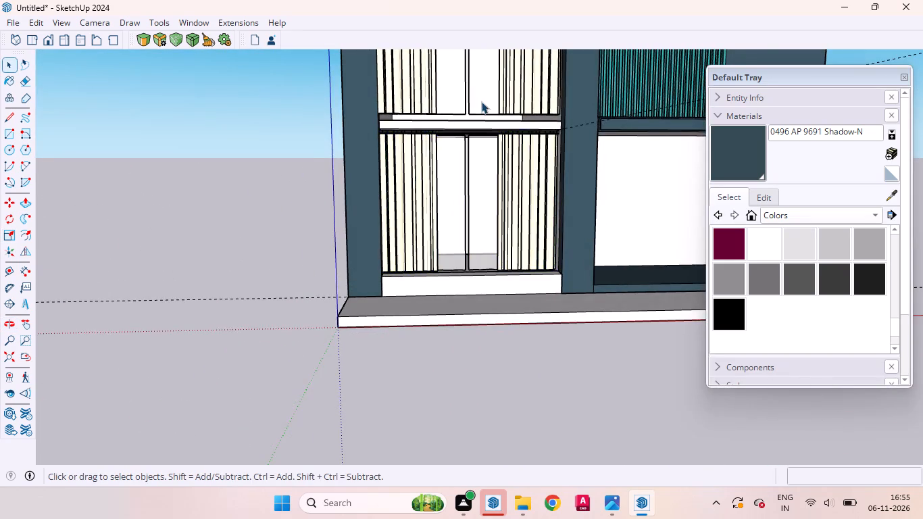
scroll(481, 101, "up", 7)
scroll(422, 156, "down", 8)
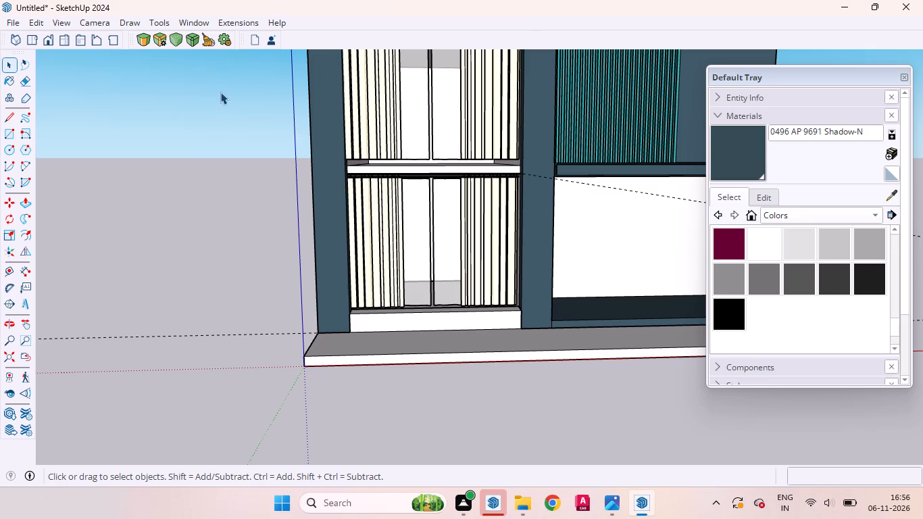
Examine the whole unit and the fit of the curtains in the upper and lower compartments from several angles.
scroll(320, 208, "down", 2)
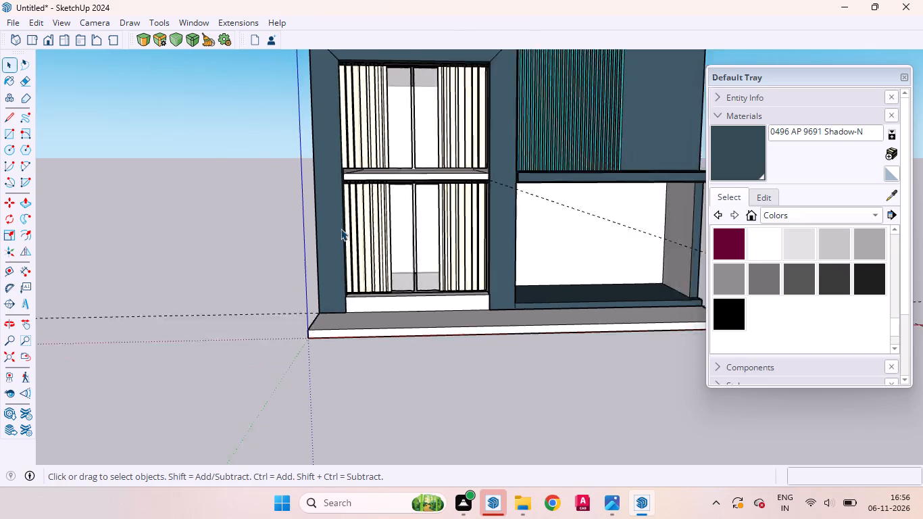
scroll(341, 228, "down", 6)
middle_click_drag(438, 137, 430, 188)
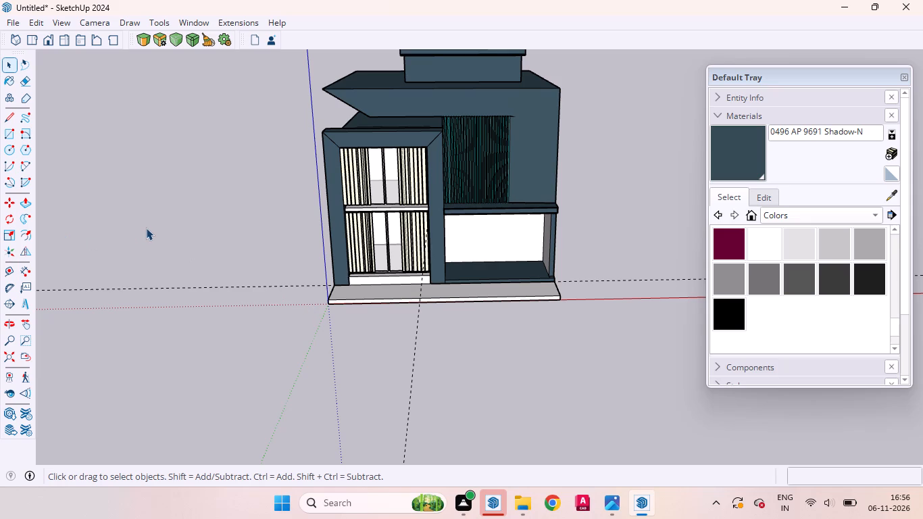
scroll(131, 238, "down", 2)
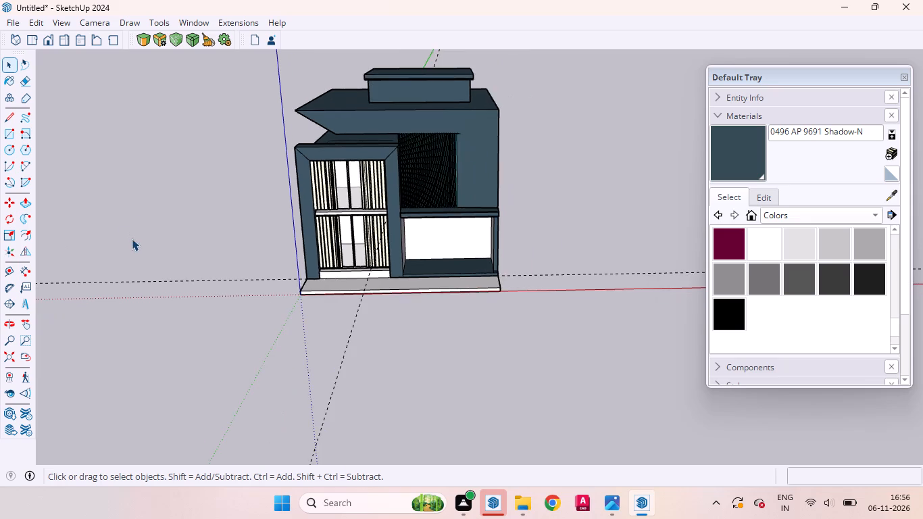
scroll(146, 230, "down", 1)
scroll(149, 228, "up", 1)
scroll(155, 226, "down", 2)
scroll(293, 136, "up", 1)
scroll(293, 136, "down", 1)
scroll(293, 136, "up", 14)
middle_click_drag(322, 192, 275, 143)
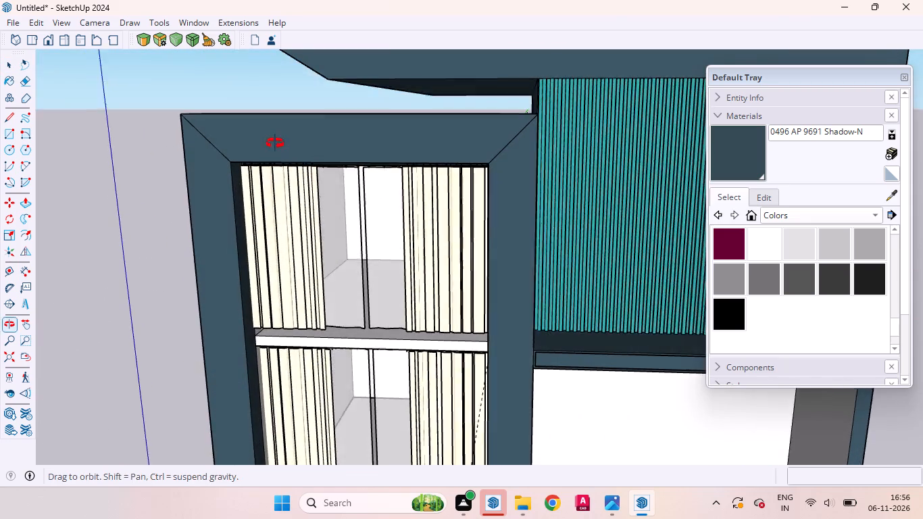
middle_click_drag(275, 143, 273, 141)
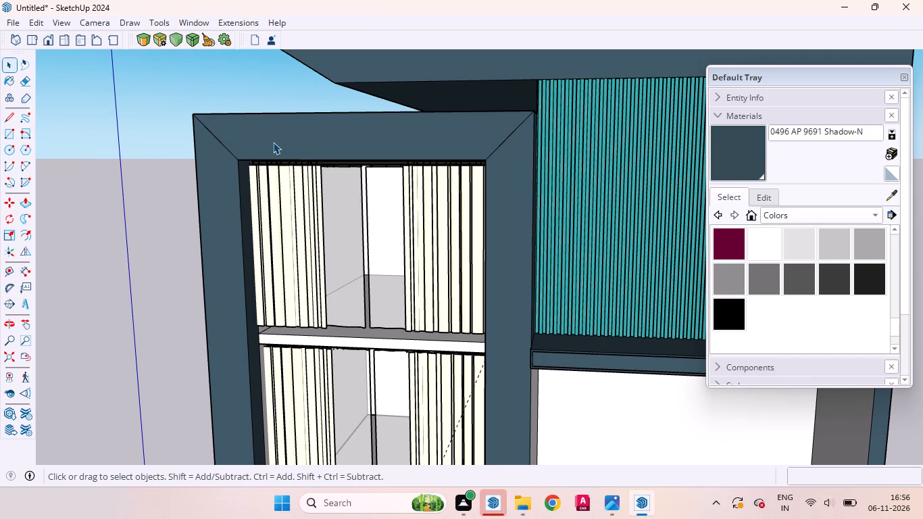
scroll(200, 82, "up", 3)
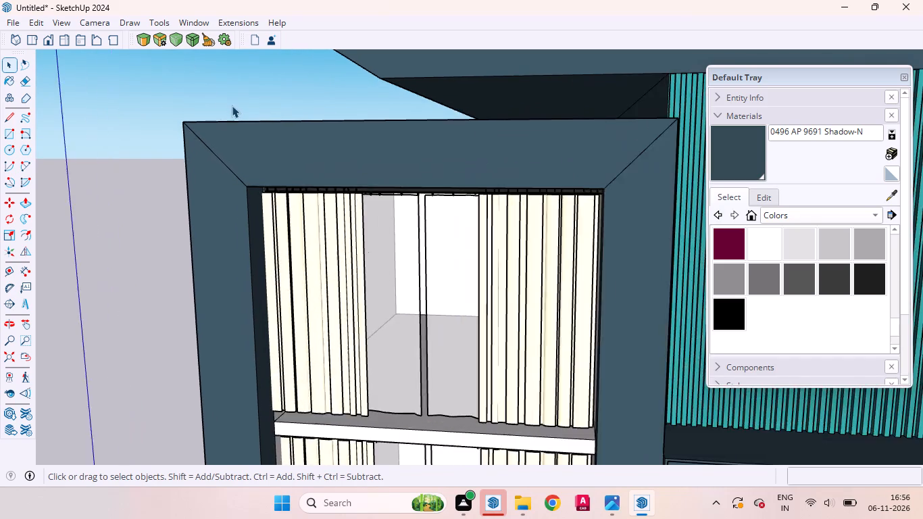
scroll(232, 105, "down", 1)
scroll(232, 105, "up", 1)
scroll(233, 105, "down", 4)
middle_click_drag(343, 187, 328, 305)
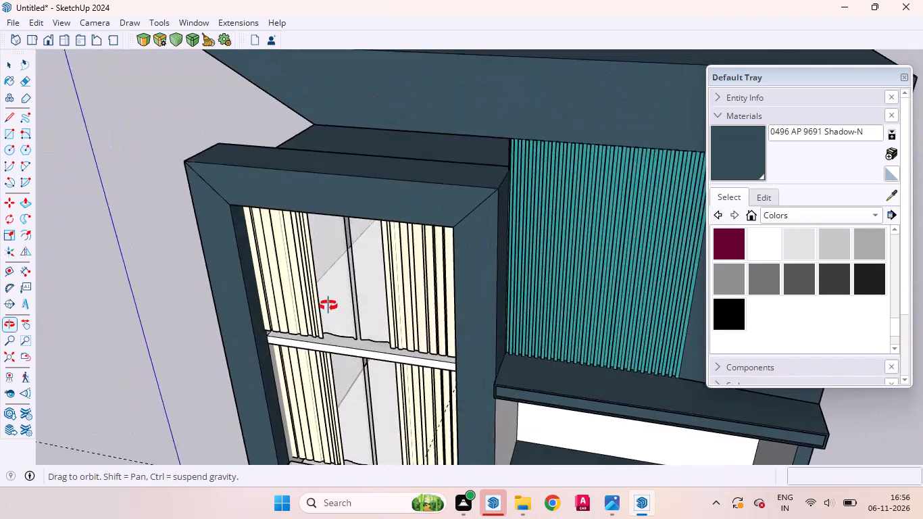
middle_click_drag(328, 305, 325, 311)
scroll(153, 160, "down", 4)
scroll(234, 264, "up", 4)
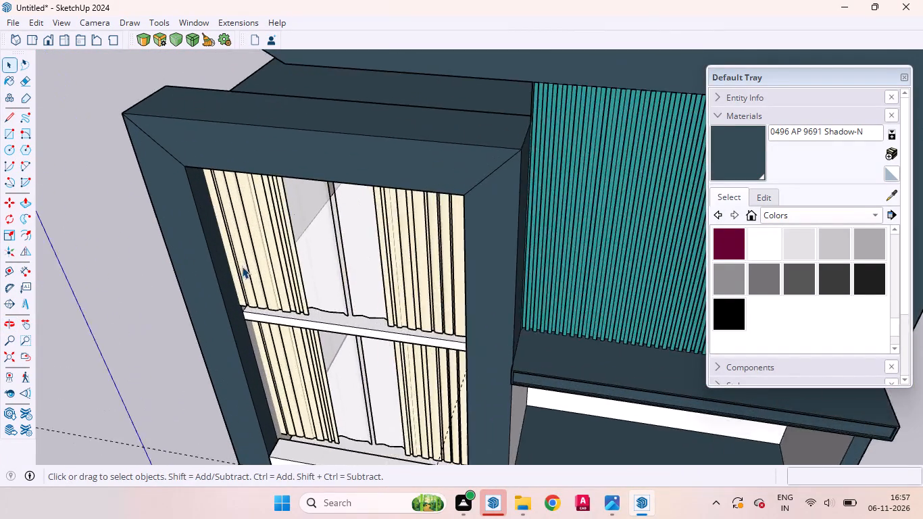
Open the middle shelf for editing and Push/Pull its front face outward by about 3 3/16".
scroll(242, 266, "up", 5)
scroll(245, 161, "down", 4)
scroll(323, 288, "up", 14)
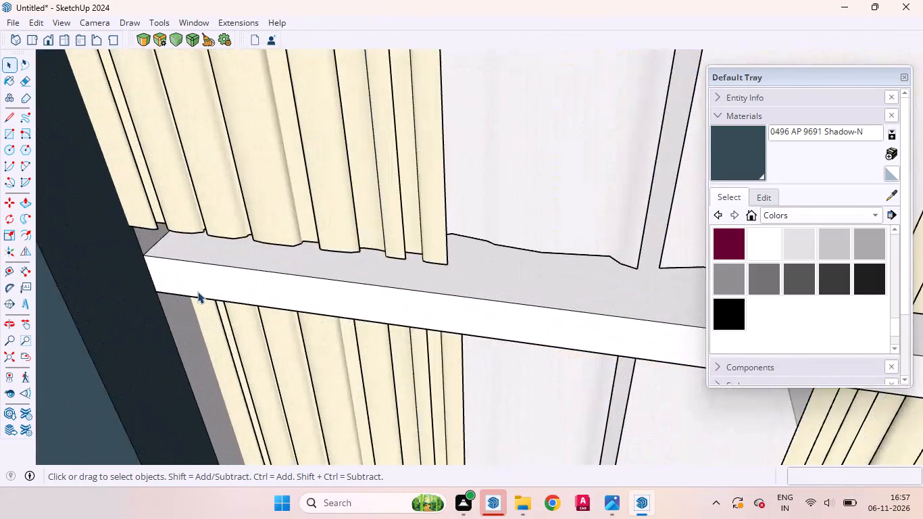
middle_click_drag(197, 291, 217, 303)
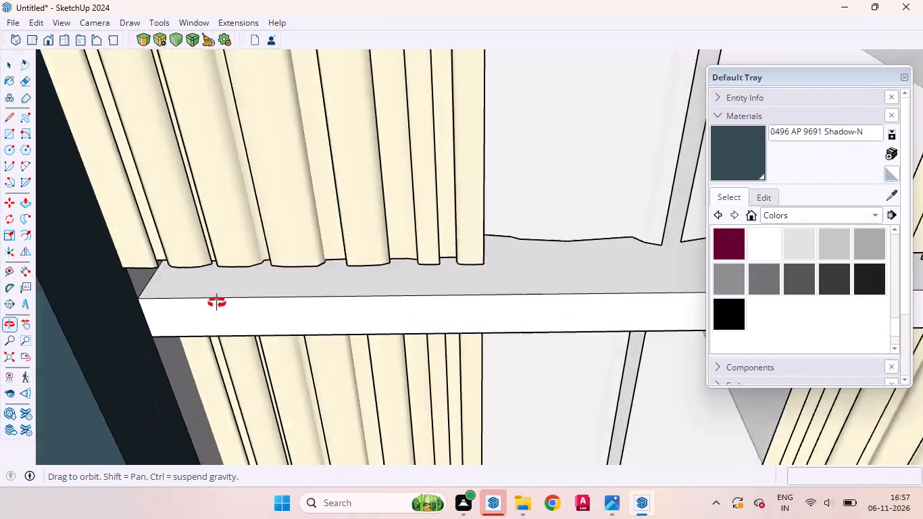
middle_click_drag(217, 303, 168, 272)
scroll(199, 227, "down", 4)
scroll(225, 249, "up", 4)
left_click(226, 248)
double_click(226, 248)
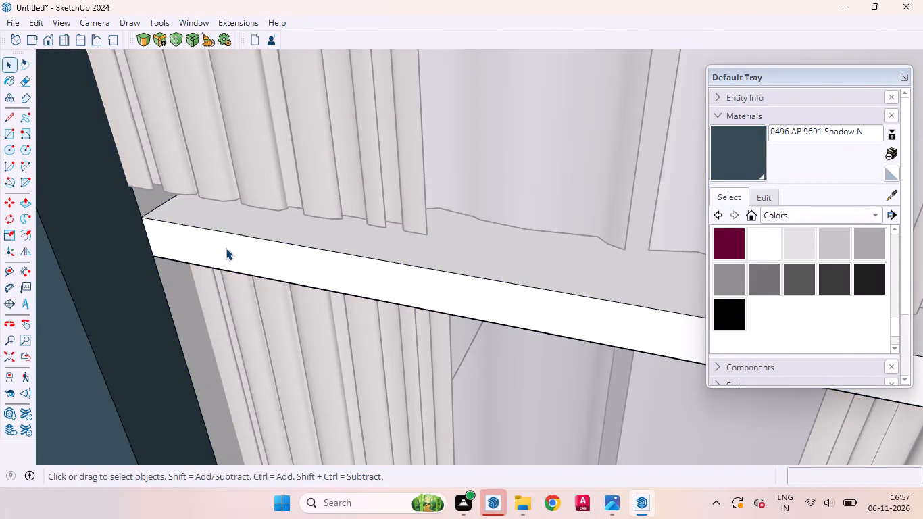
left_click(222, 251)
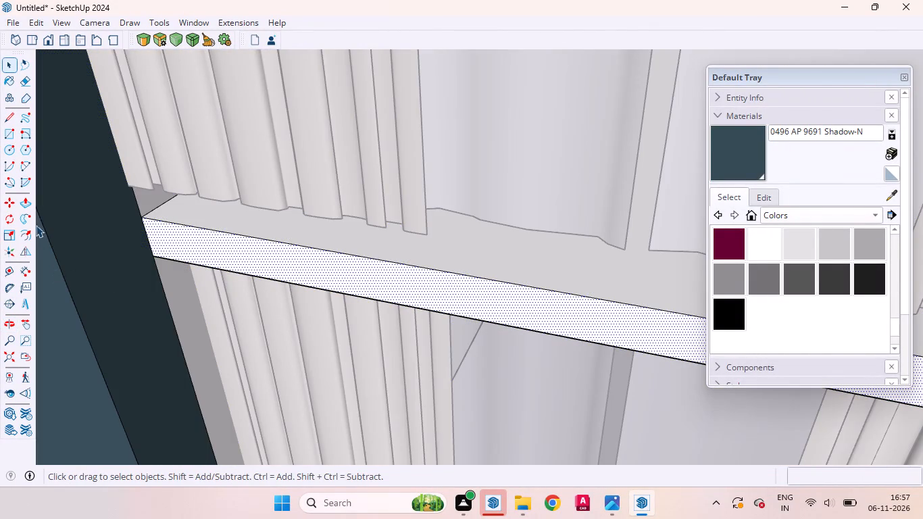
left_click(30, 206)
left_click_drag(215, 248, 209, 250)
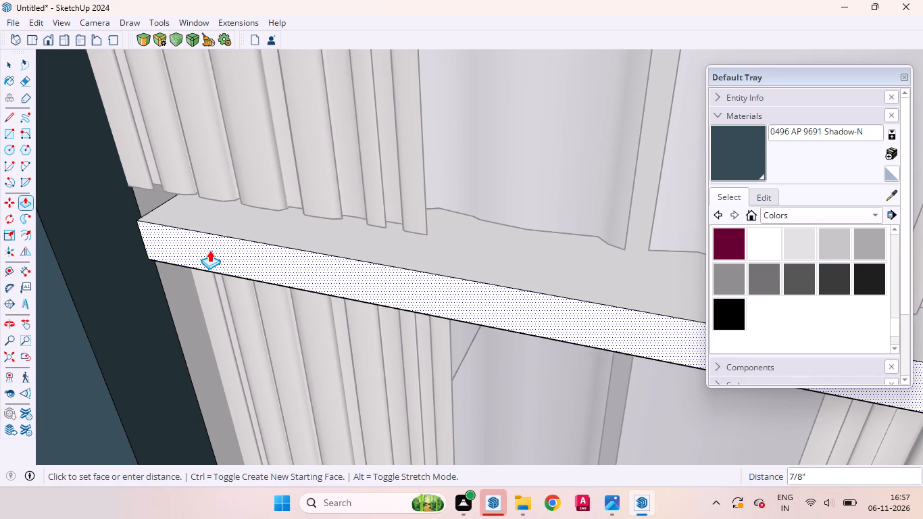
left_click_drag(209, 250, 197, 258)
scroll(275, 176, "down", 3)
scroll(275, 176, "up", 1)
scroll(275, 176, "down", 3)
middle_click_drag(274, 216, 83, 283)
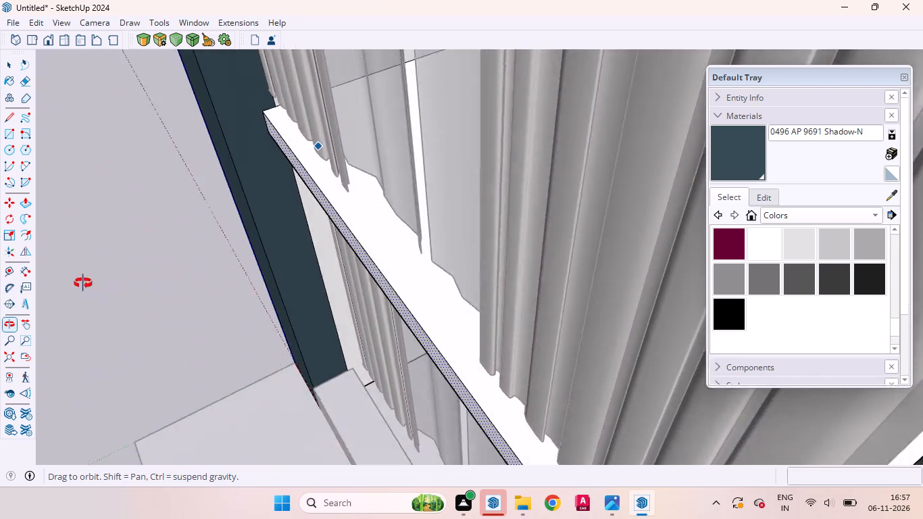
middle_click_drag(83, 283, 357, 168)
scroll(357, 168, "up", 1)
scroll(357, 168, "down", 17)
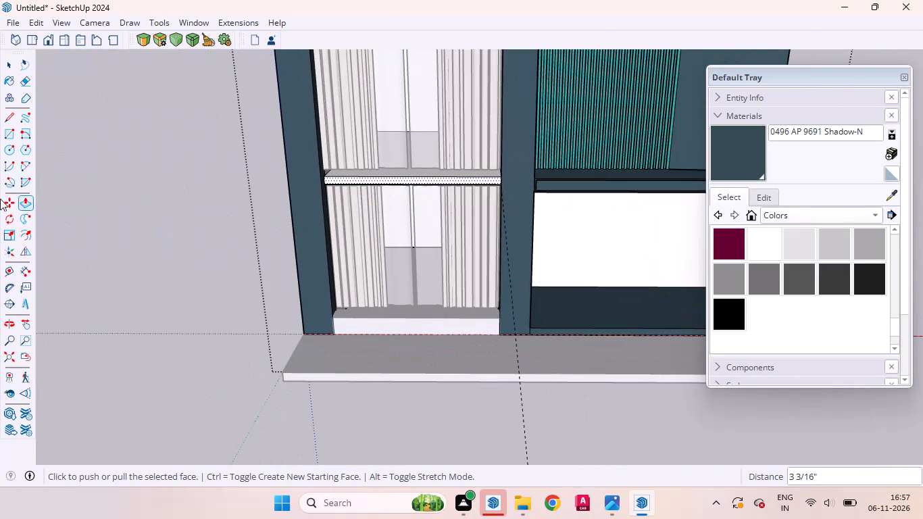
left_click(7, 66)
Search the 3D Warehouse models for "sliding window".
left_click(192, 18)
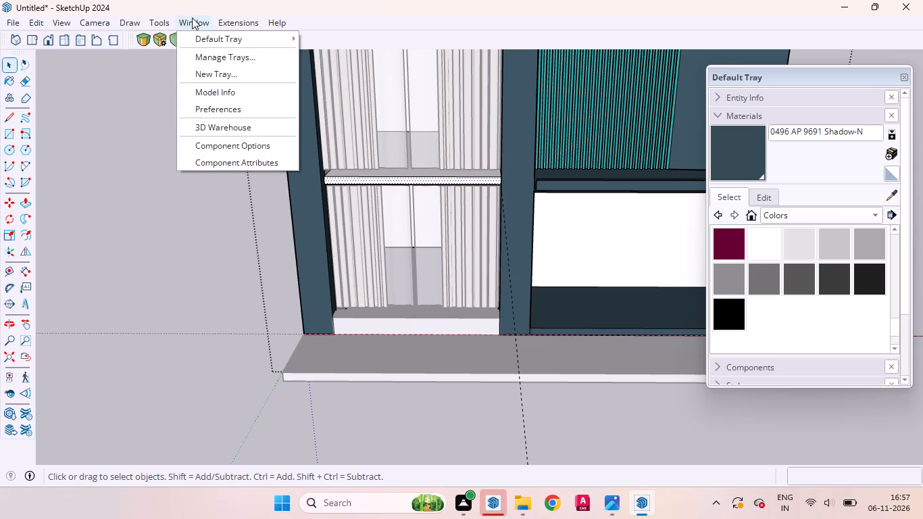
left_click(222, 123)
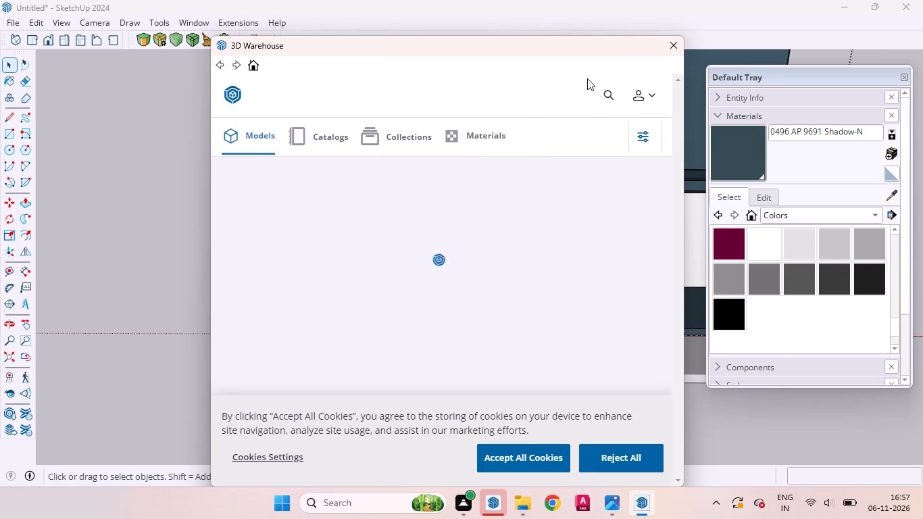
left_click(614, 95)
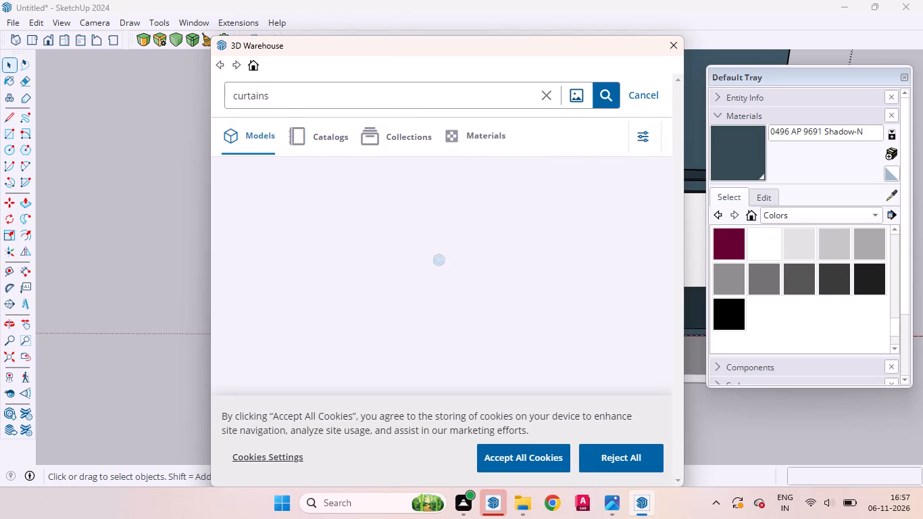
left_click_drag(270, 94, 222, 91)
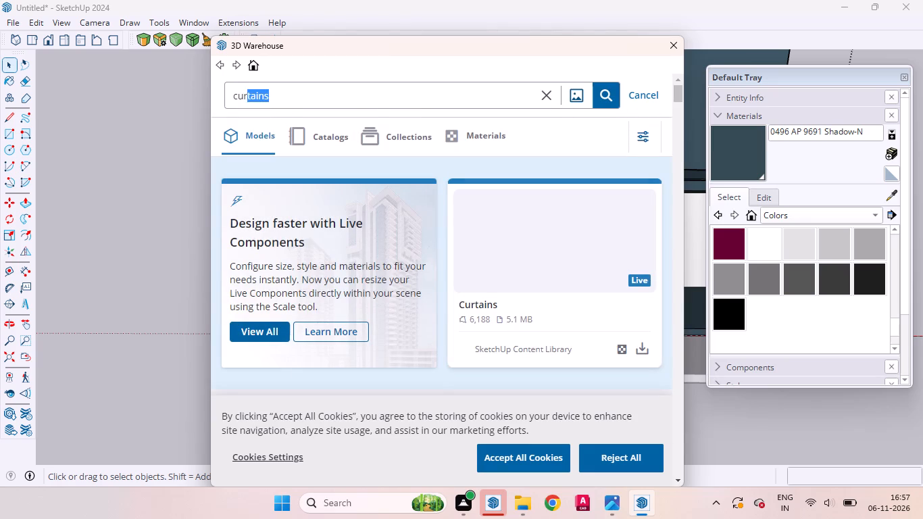
left_click_drag(222, 91, 205, 91)
key("Delete")
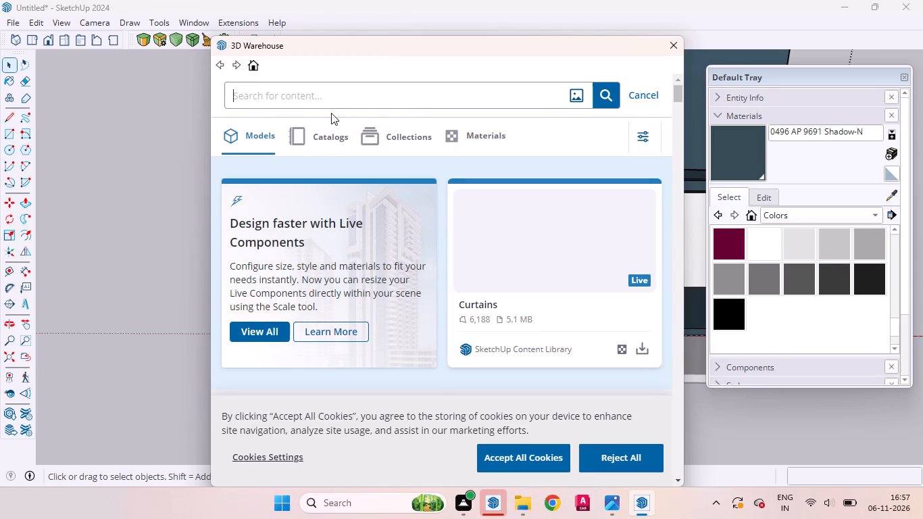
key("s")
type("li")
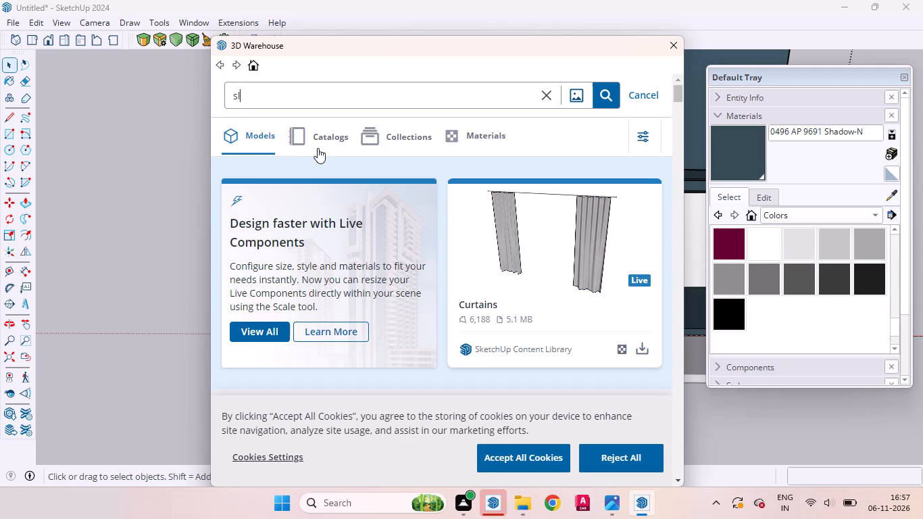
type("din")
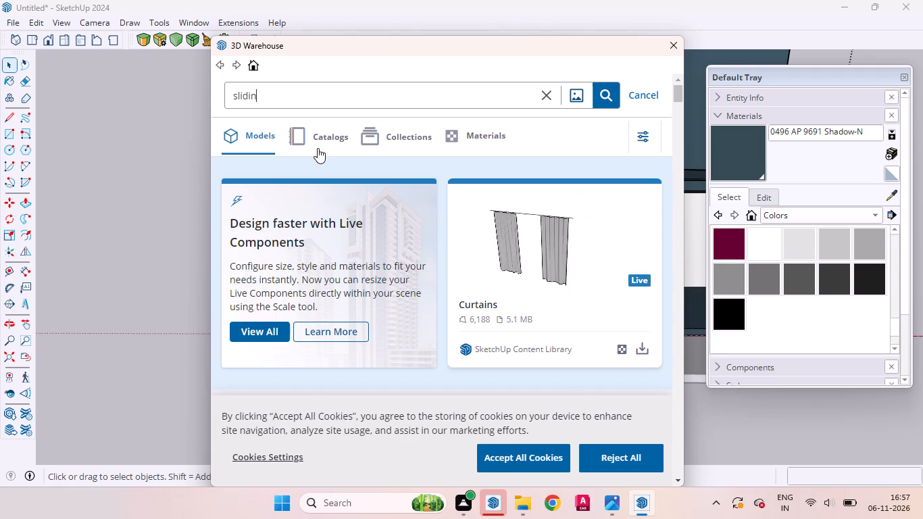
key("g")
key("space")
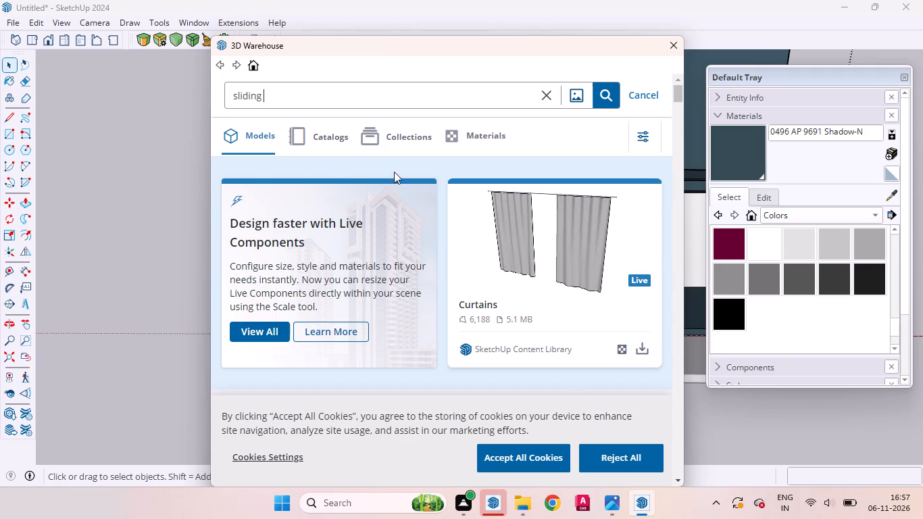
key("w")
type("in")
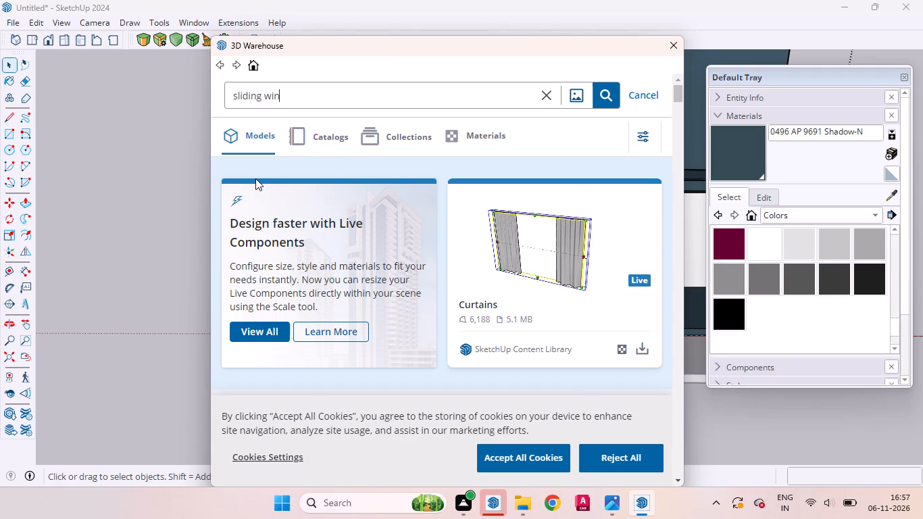
type("do")
key("w")
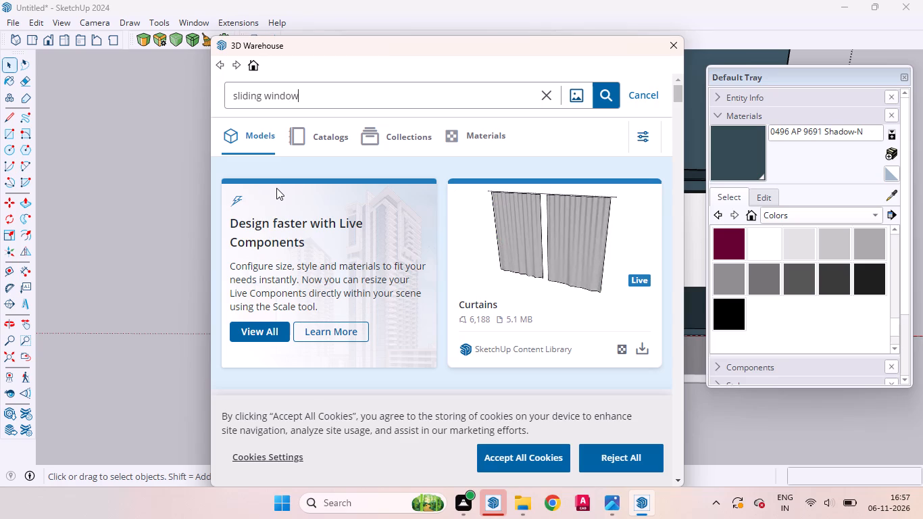
key("Return")
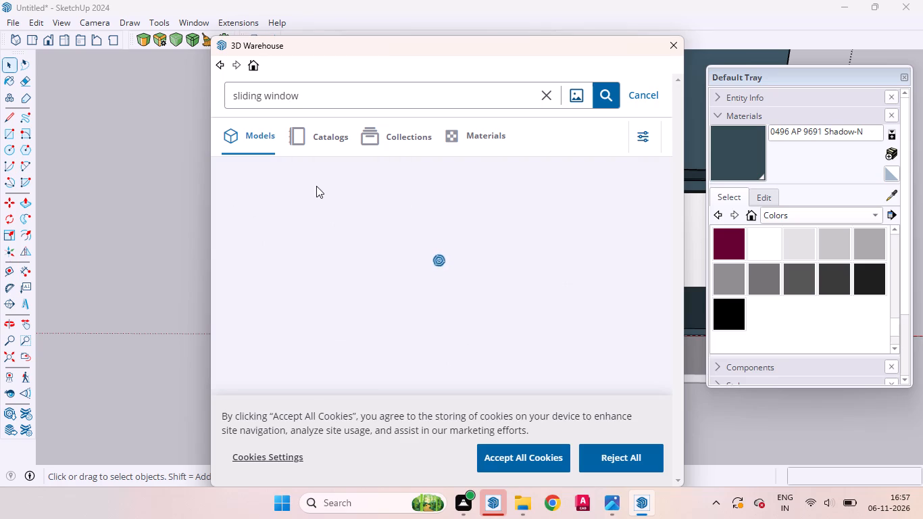
Look through the sliding window models in the search results for one that suits the unit.
left_click_drag(350, 45, 384, 26)
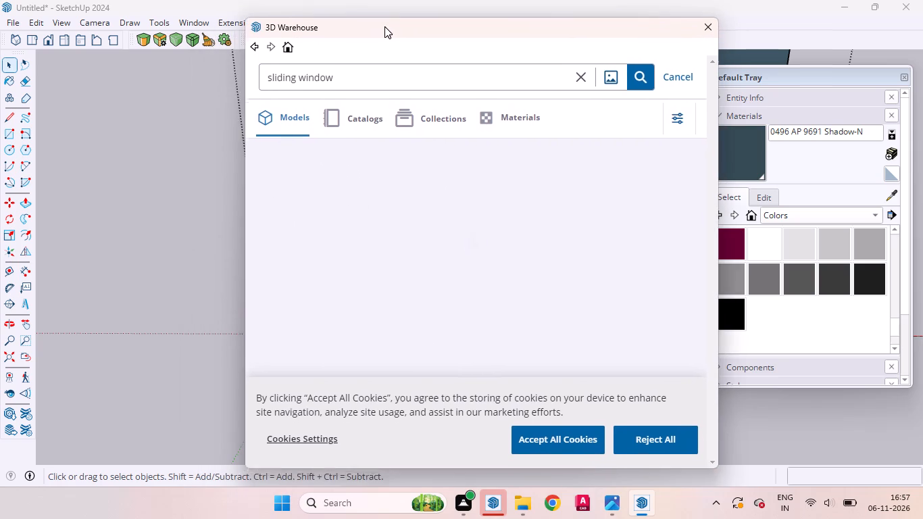
left_click_drag(384, 26, 384, 22)
scroll(400, 257, "down", 1)
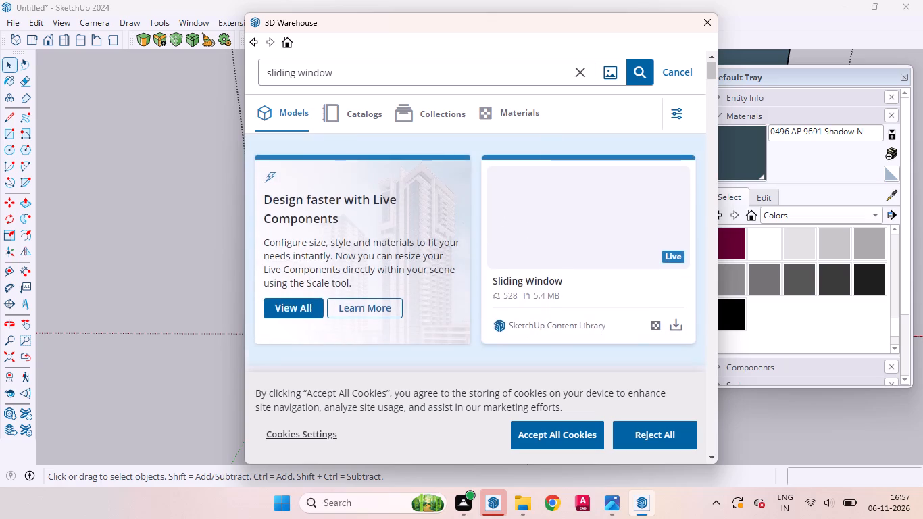
scroll(409, 257, "down", 1)
scroll(475, 249, "up", 3)
scroll(396, 276, "down", 4)
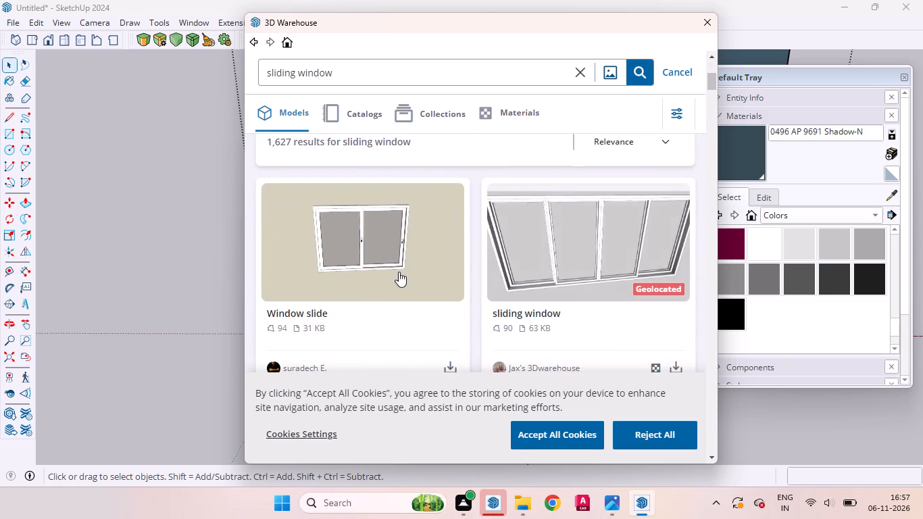
scroll(411, 266, "down", 4)
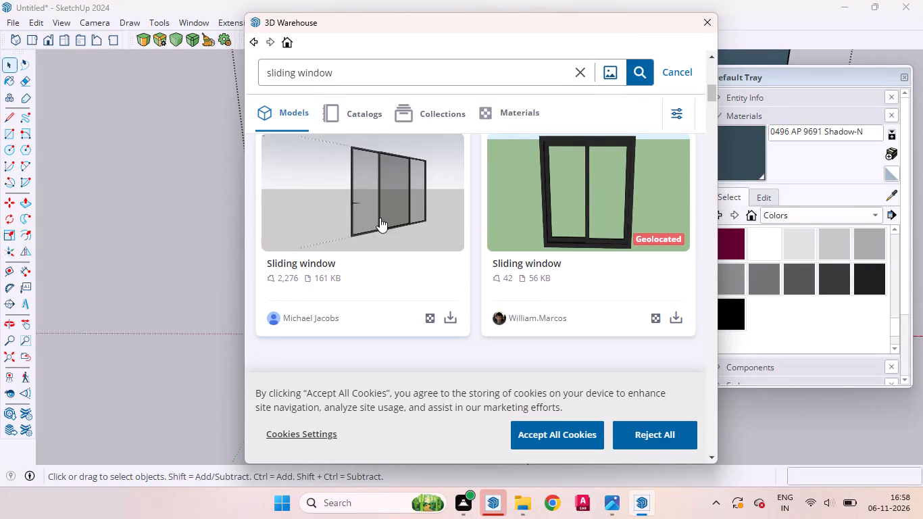
scroll(376, 205, "down", 3)
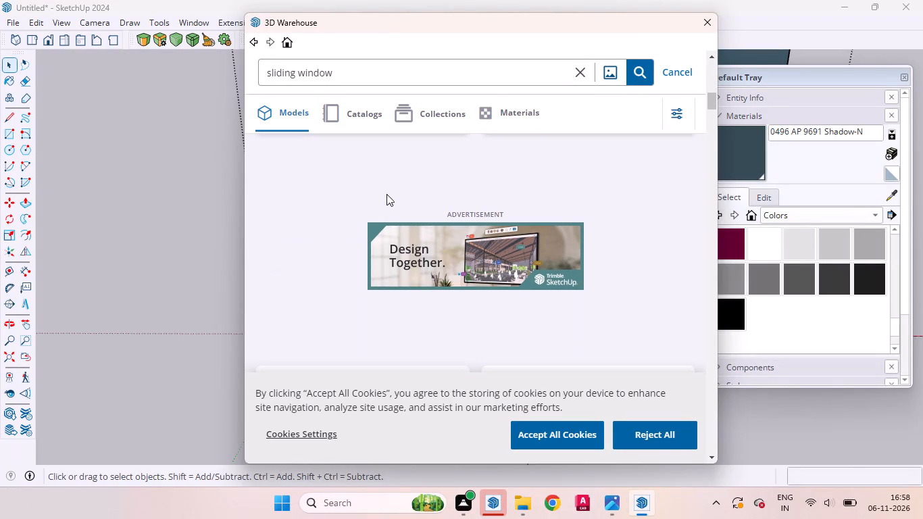
scroll(386, 208, "down", 11)
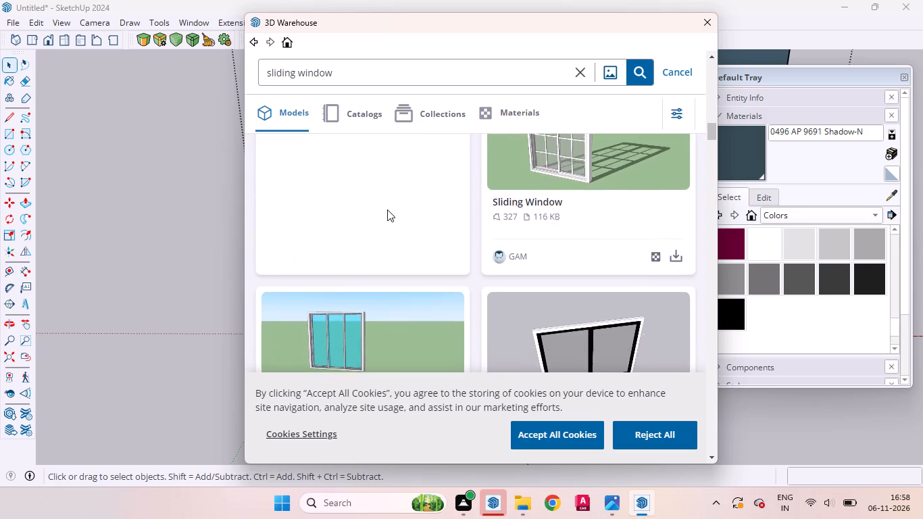
scroll(387, 209, "down", 13)
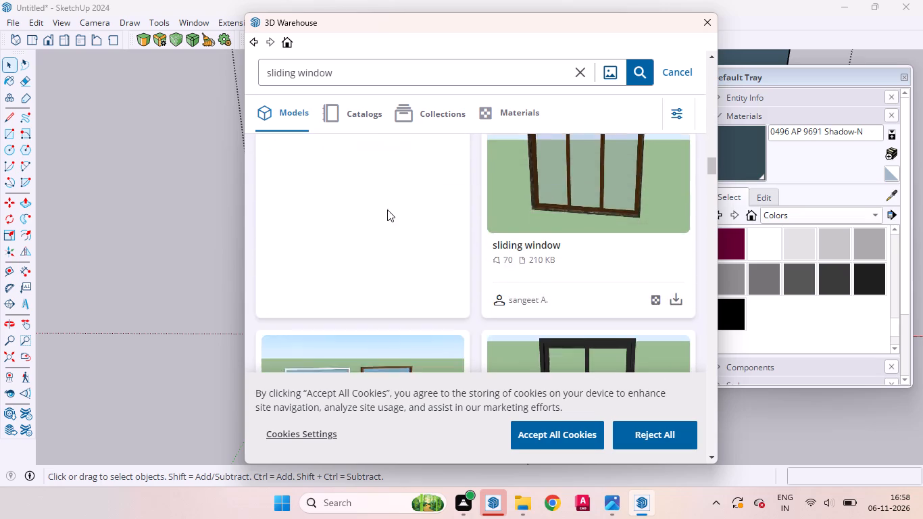
scroll(387, 209, "down", 1)
scroll(387, 209, "up", 2)
scroll(380, 214, "down", 3)
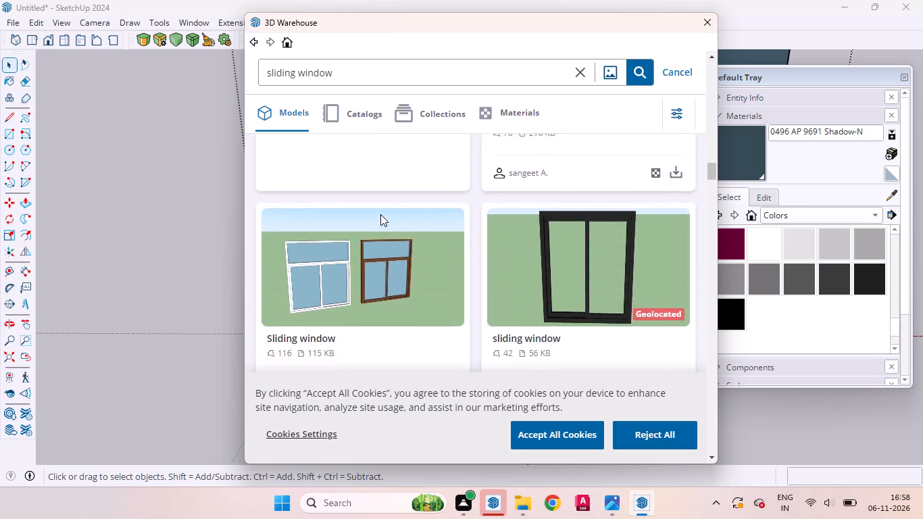
scroll(380, 214, "down", 10)
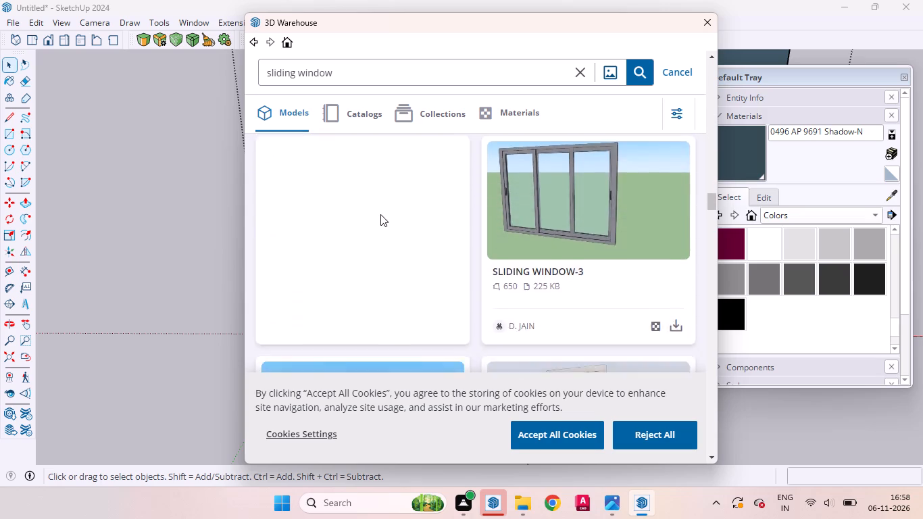
scroll(380, 214, "down", 7)
scroll(380, 214, "up", 1)
scroll(380, 214, "down", 8)
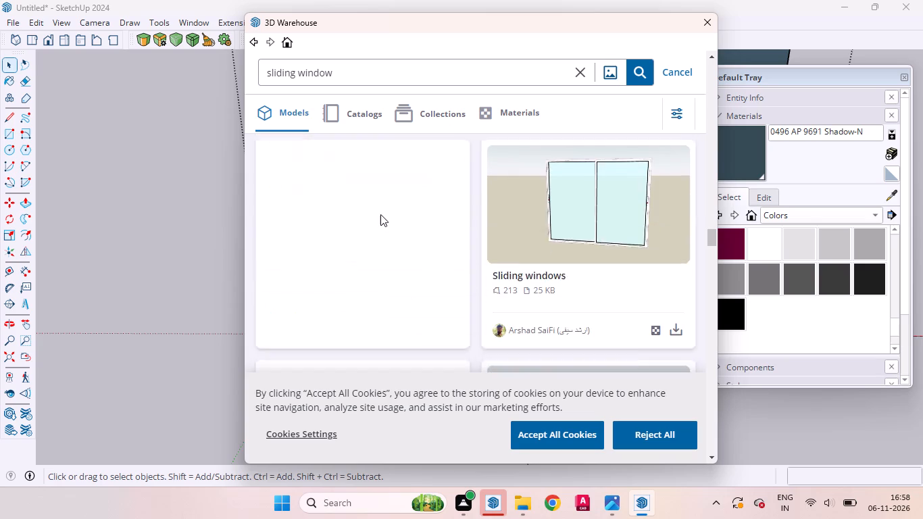
scroll(380, 214, "down", 1)
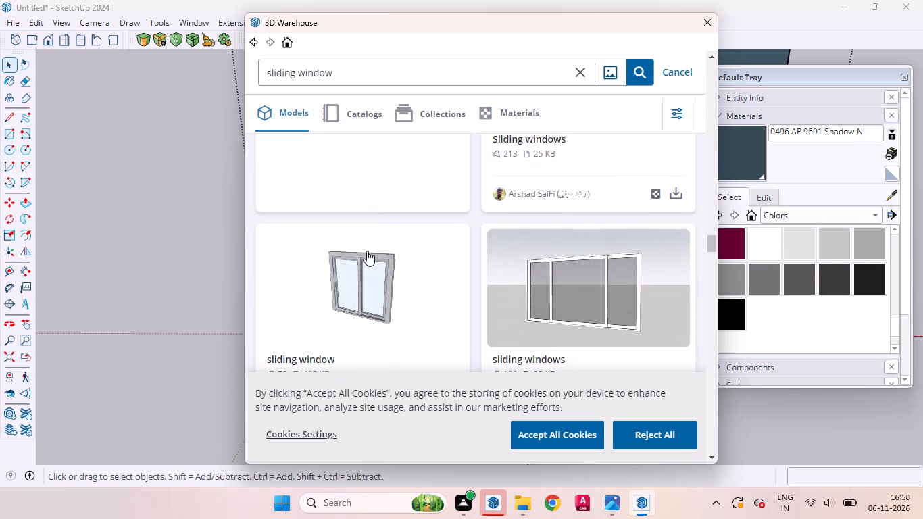
scroll(375, 224, "down", 7)
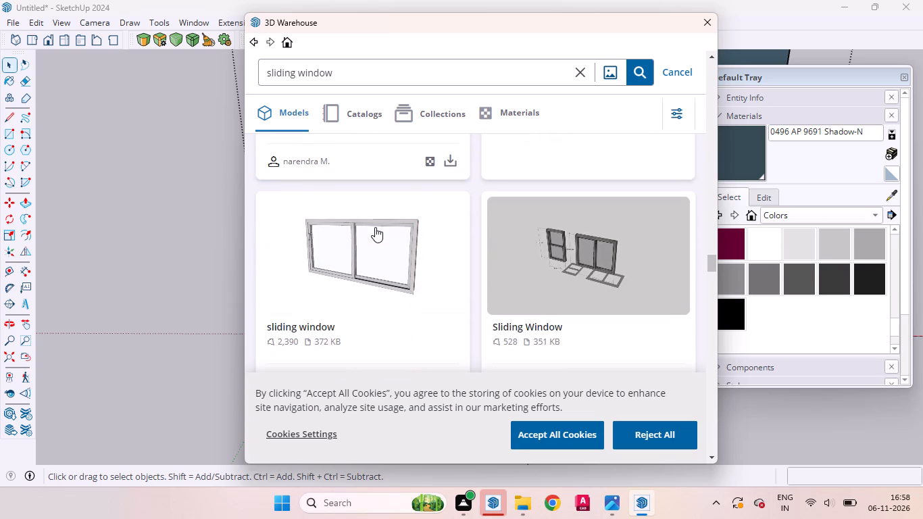
scroll(428, 234, "down", 4)
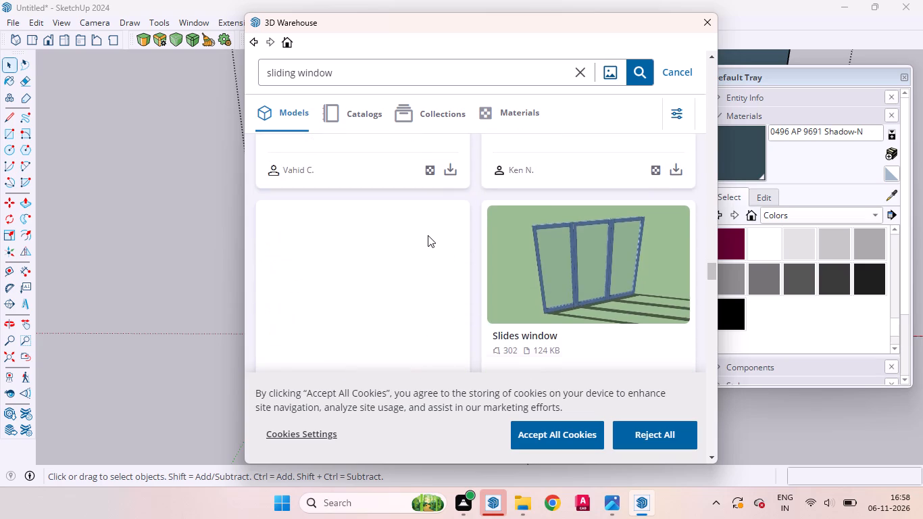
scroll(407, 248, "down", 2)
scroll(368, 252, "up", 2)
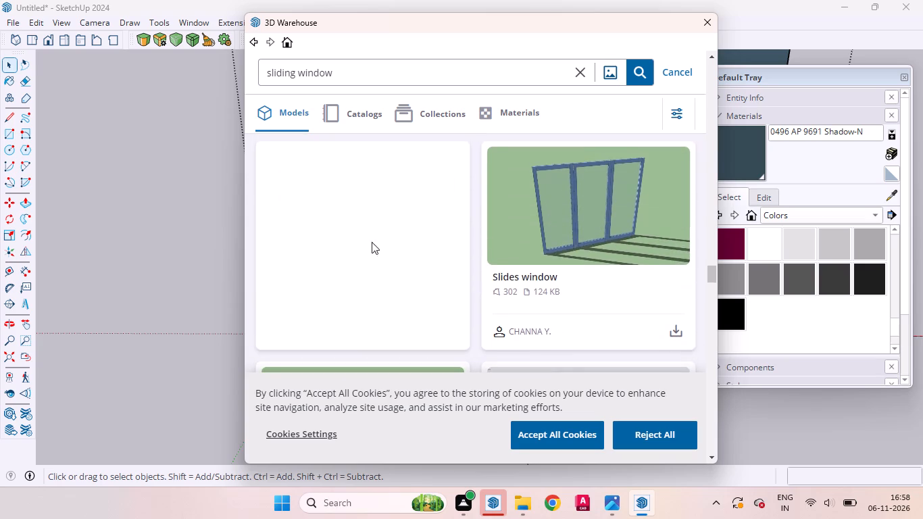
scroll(348, 242, "down", 7)
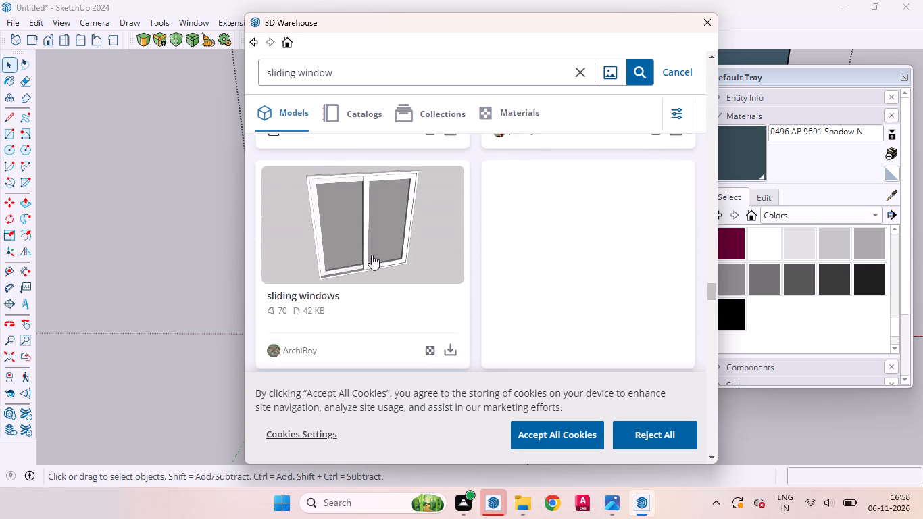
scroll(372, 255, "down", 10)
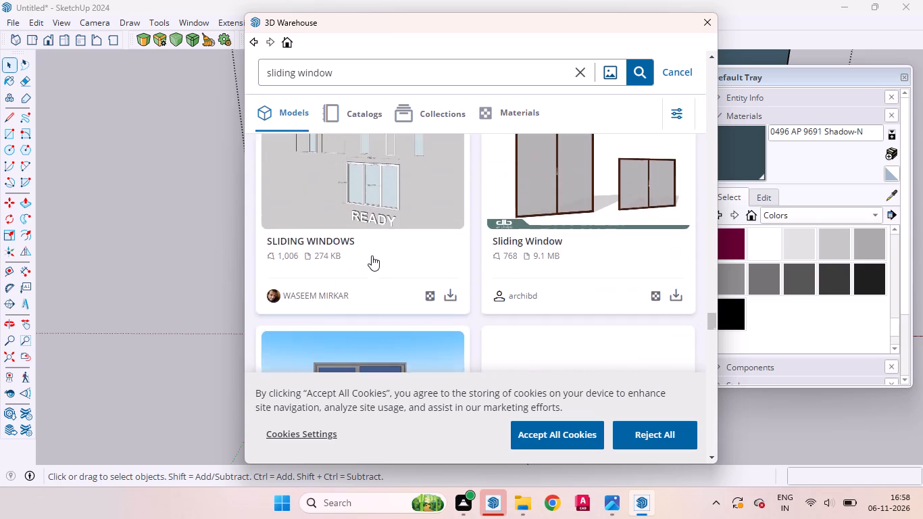
scroll(372, 255, "down", 6)
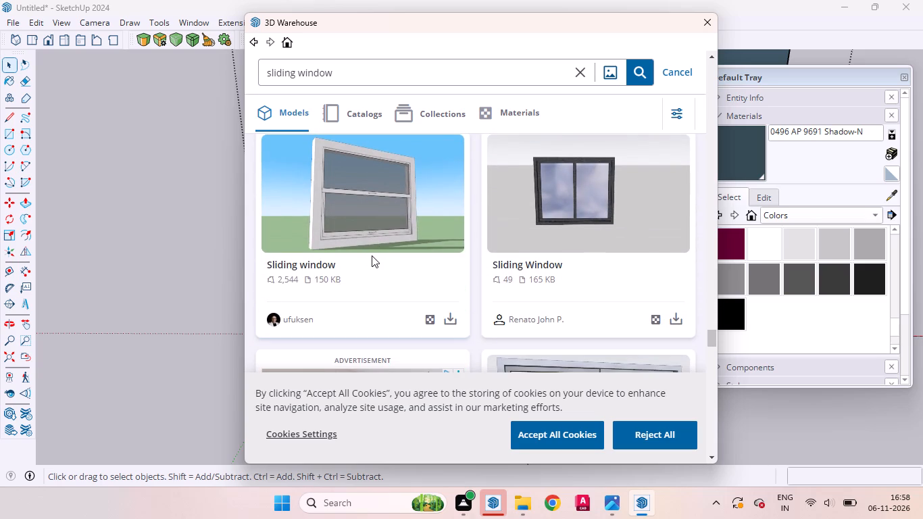
scroll(387, 247, "down", 3)
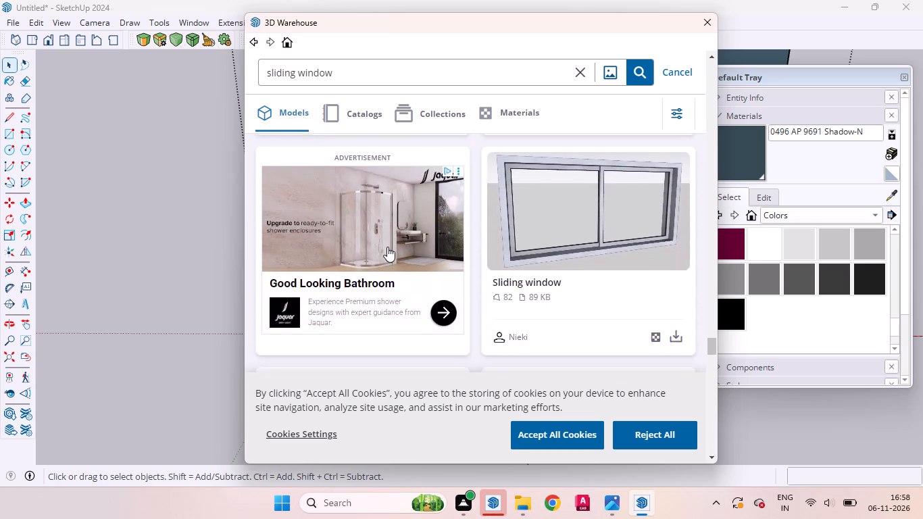
scroll(387, 247, "down", 12)
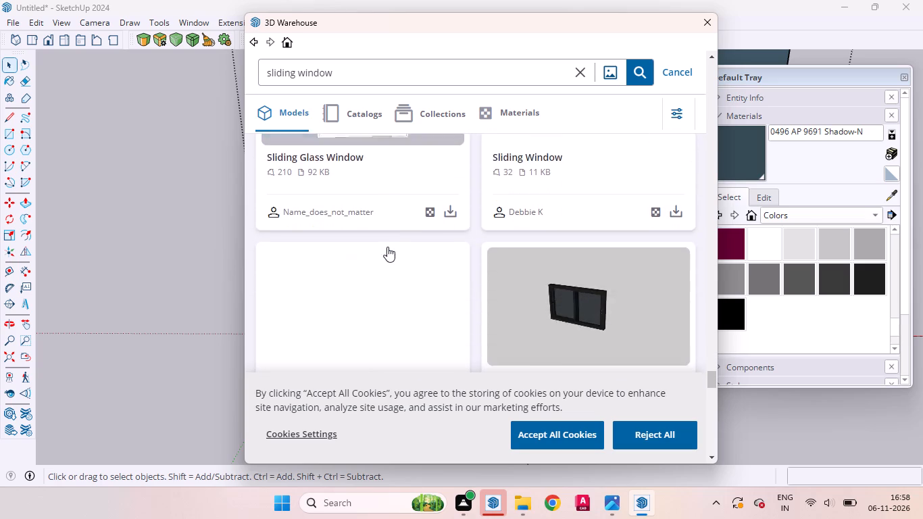
scroll(387, 247, "down", 3)
scroll(386, 249, "up", 2)
scroll(386, 249, "down", 3)
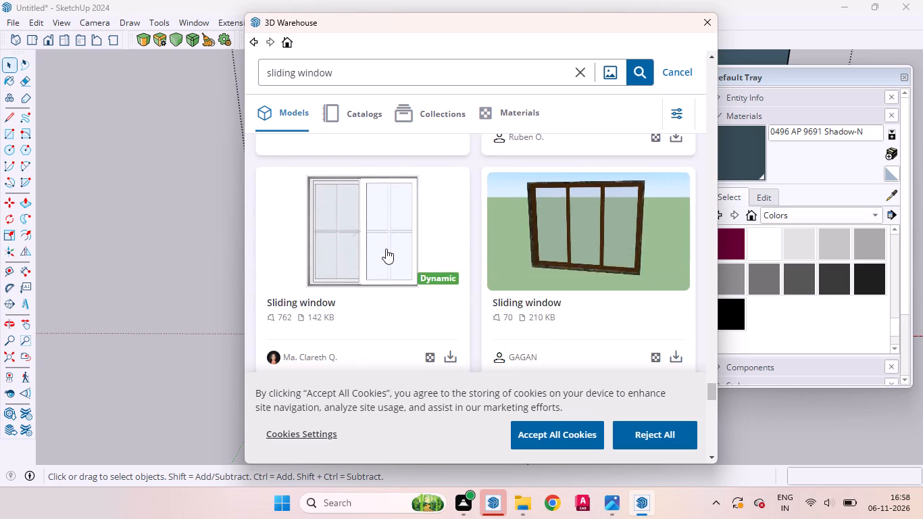
scroll(386, 249, "down", 5)
middle_click_drag(406, 237, 373, 296)
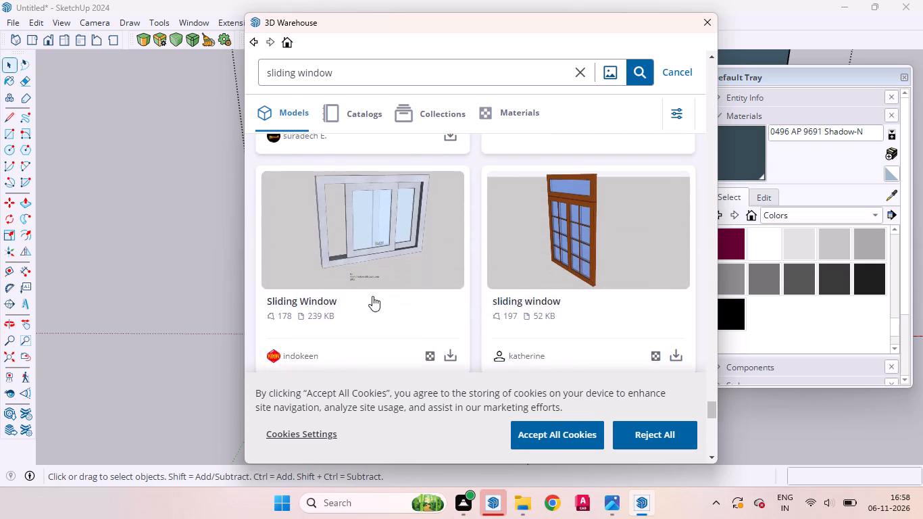
scroll(372, 294, "up", 1)
scroll(384, 272, "down", 14)
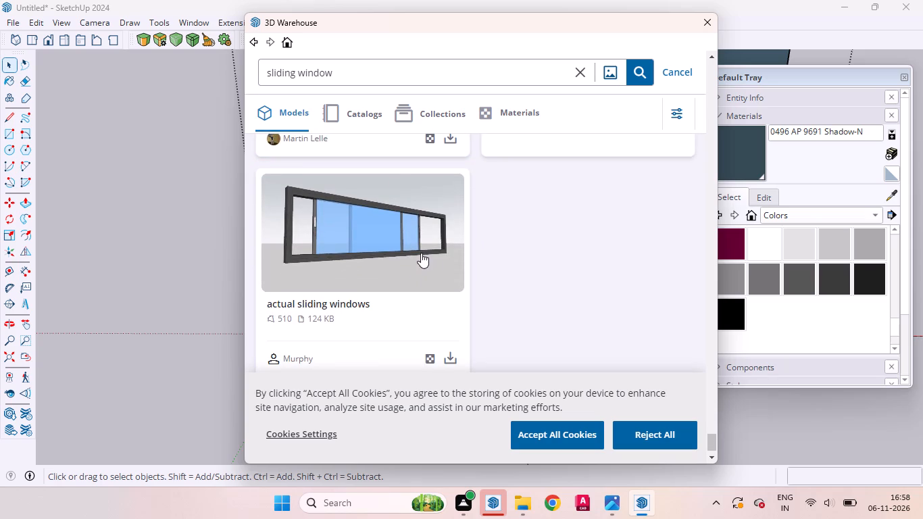
Go back over the sliding window results to compare the earlier models again.
scroll(421, 253, "up", 20)
scroll(421, 253, "up", 2)
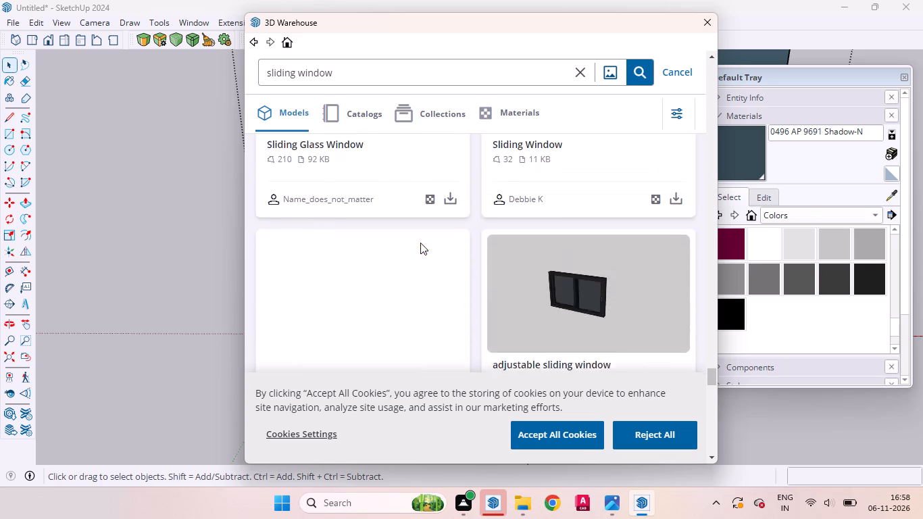
scroll(420, 243, "up", 20)
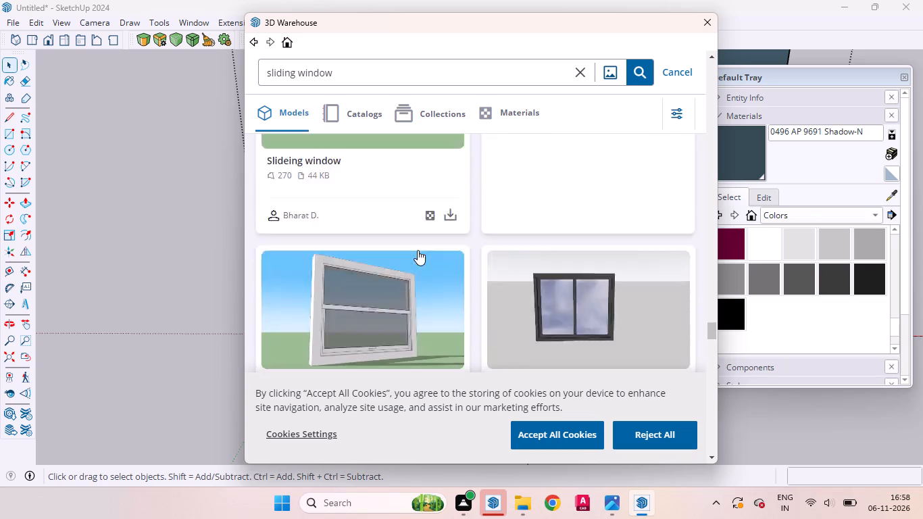
scroll(418, 250, "up", 15)
scroll(417, 251, "down", 1)
scroll(417, 251, "up", 4)
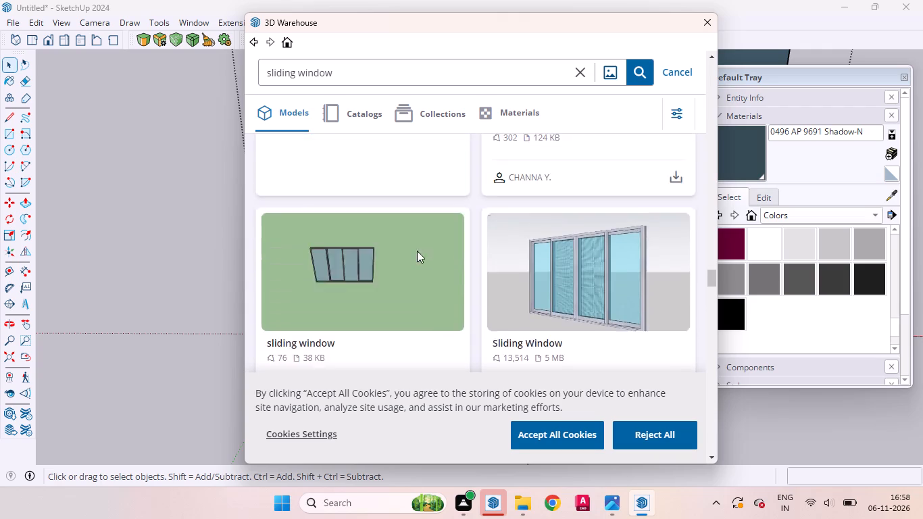
scroll(417, 251, "up", 12)
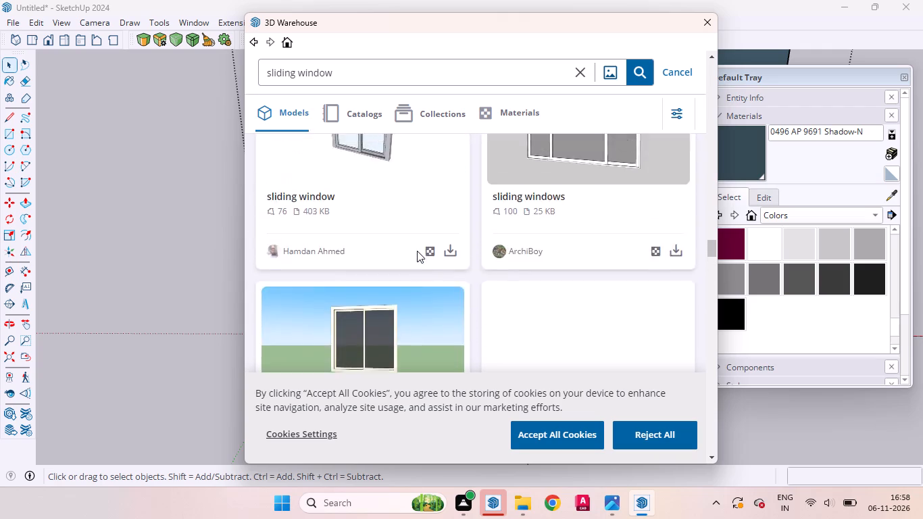
scroll(417, 251, "up", 12)
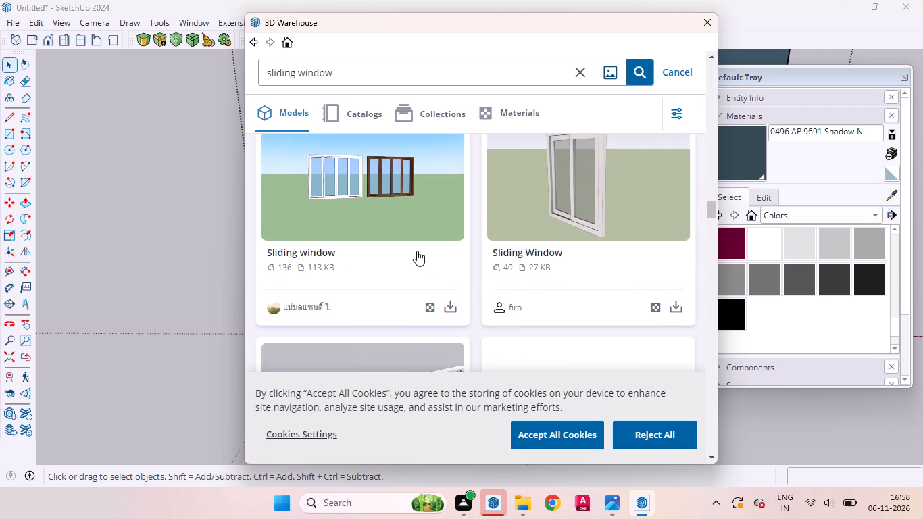
scroll(417, 251, "up", 19)
scroll(417, 251, "down", 1)
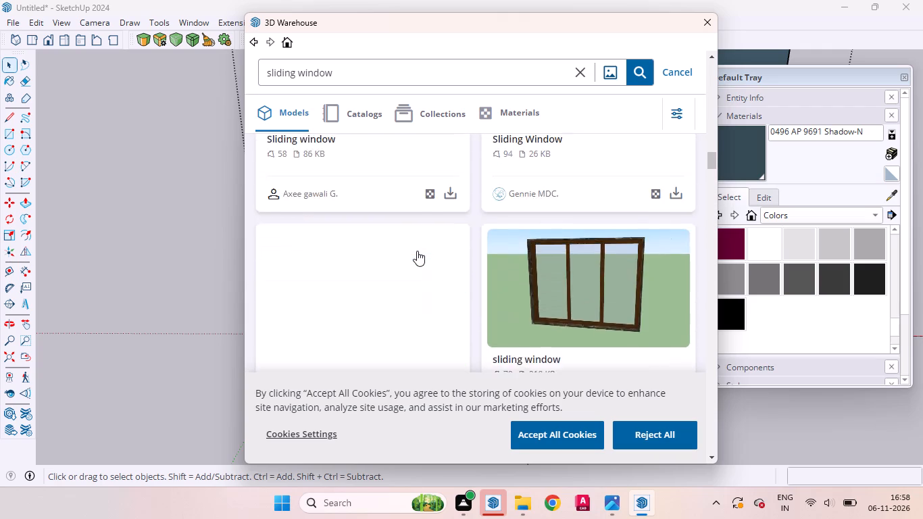
scroll(417, 251, "up", 2)
scroll(417, 251, "down", 2)
scroll(417, 251, "up", 2)
scroll(417, 251, "down", 5)
scroll(526, 258, "up", 2)
scroll(499, 336, "down", 3)
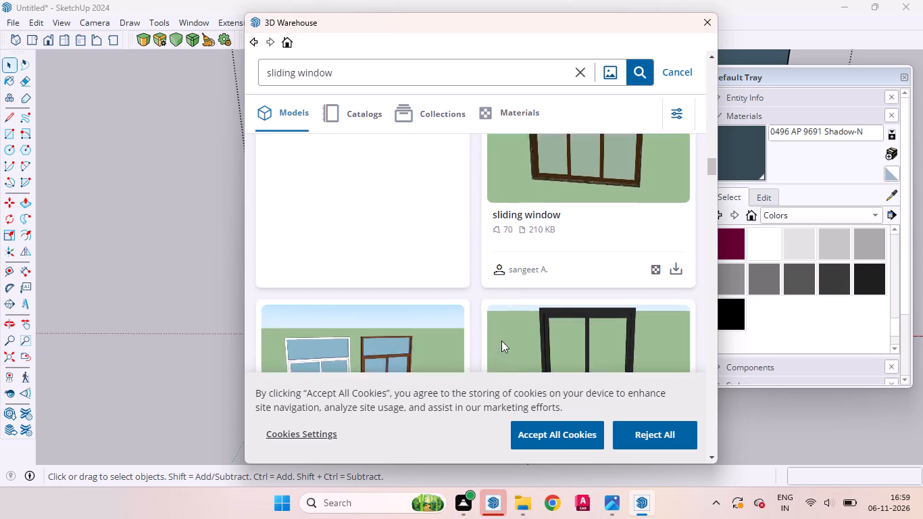
scroll(486, 332, "up", 5)
scroll(475, 286, "down", 1)
scroll(475, 286, "up", 11)
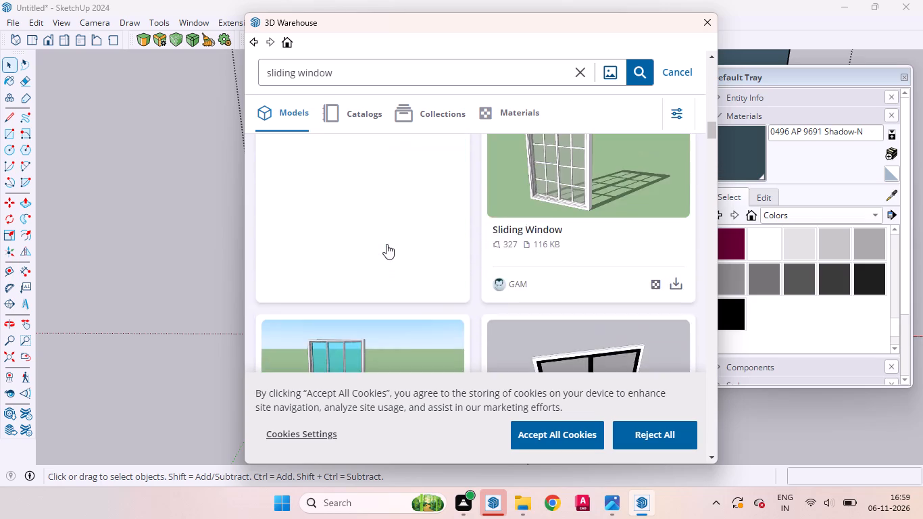
scroll(386, 244, "up", 3)
scroll(385, 244, "down", 1)
scroll(385, 244, "up", 9)
scroll(386, 245, "down", 1)
scroll(386, 245, "up", 3)
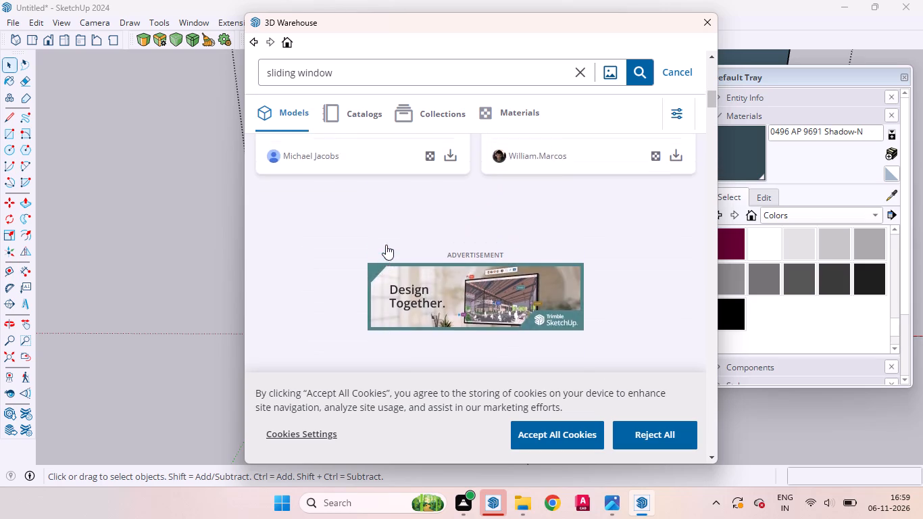
Download the 161 KB "Sliding window" model with the dark frame and three glass panels.
scroll(386, 245, "up", 3)
scroll(386, 245, "down", 3)
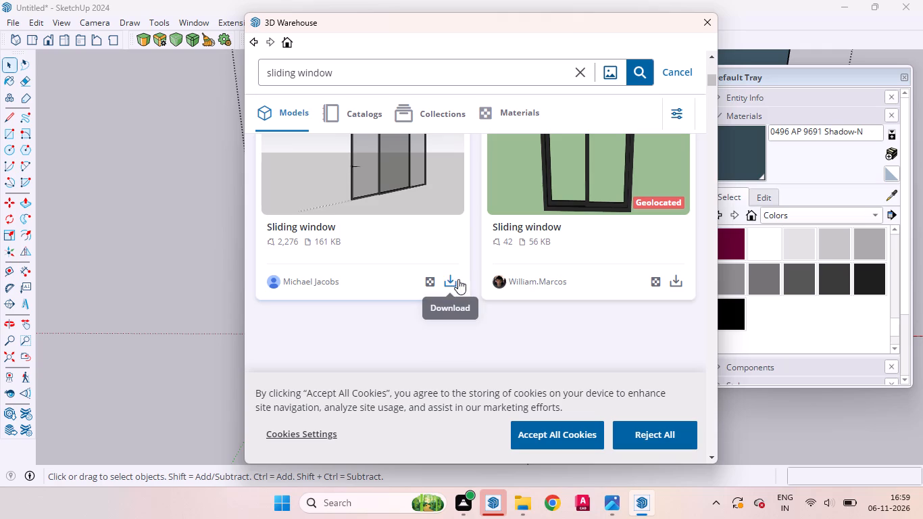
left_click(451, 280)
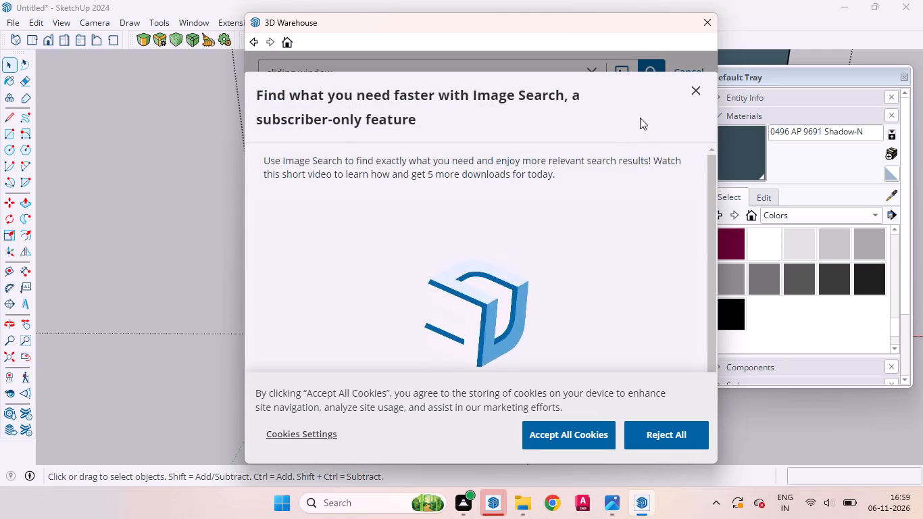
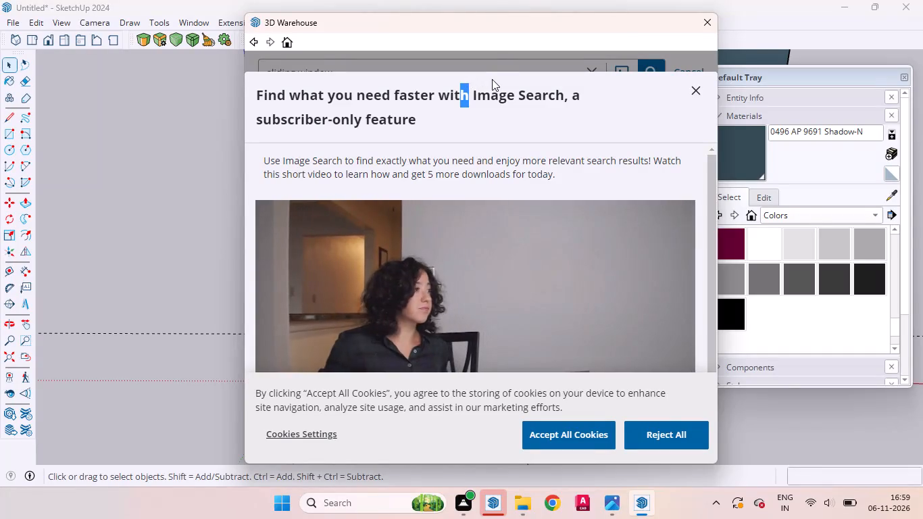
Clear the Image Search promotion: accept all cookies, skip the video and postpone the free trial.
left_click_drag(492, 79, 497, 59)
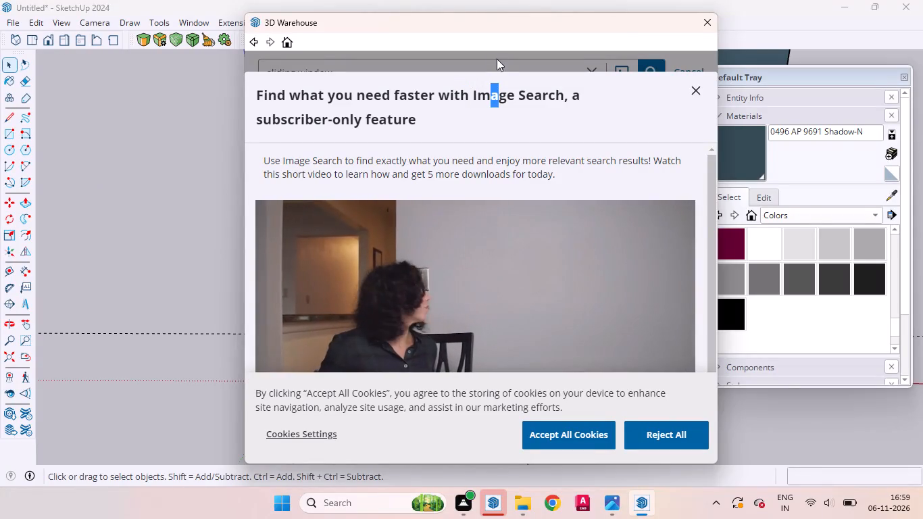
left_click_drag(497, 59, 497, 55)
left_click_drag(637, 83, 626, 81)
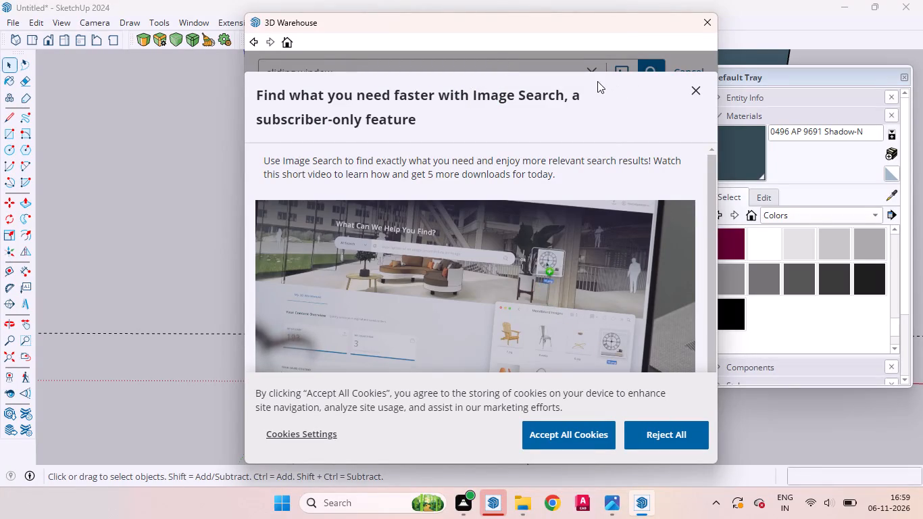
left_click_drag(597, 81, 549, 110)
scroll(530, 273, "down", 10)
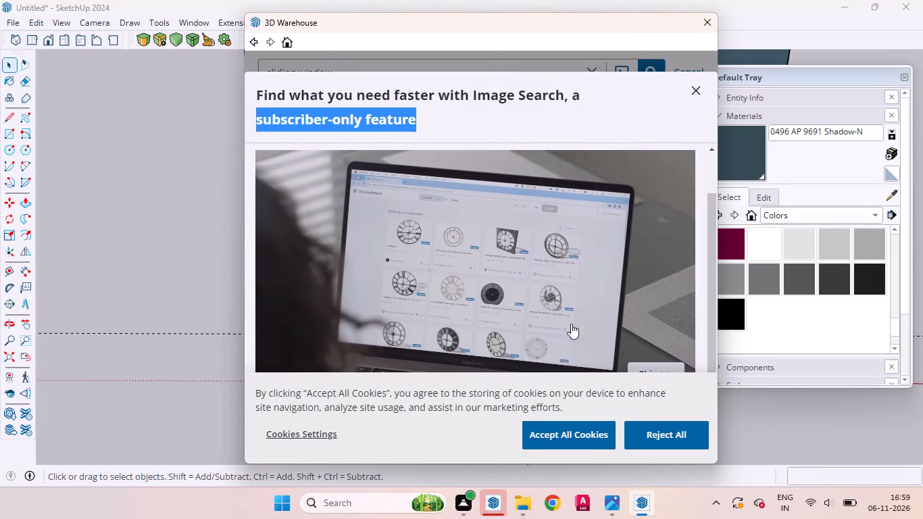
scroll(571, 324, "down", 4)
scroll(582, 309, "up", 1)
scroll(582, 309, "down", 10)
scroll(670, 216, "down", 12)
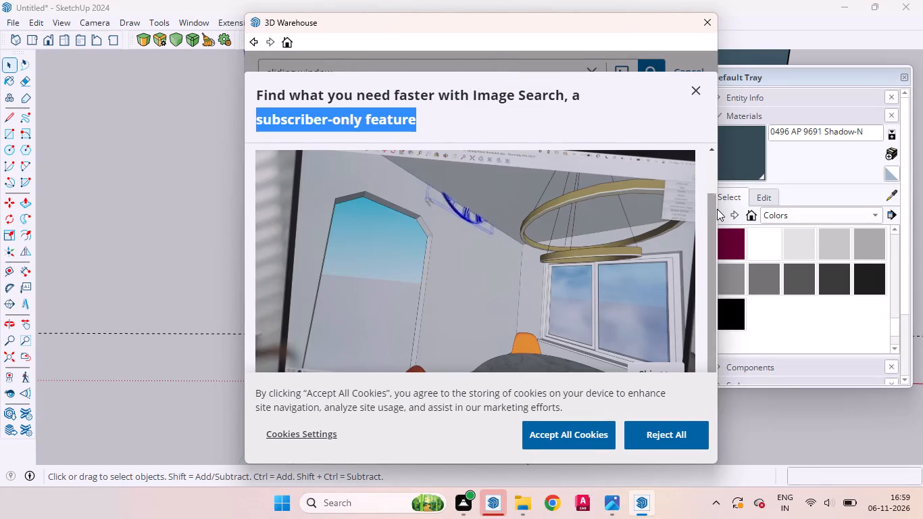
left_click_drag(711, 210, 697, 310)
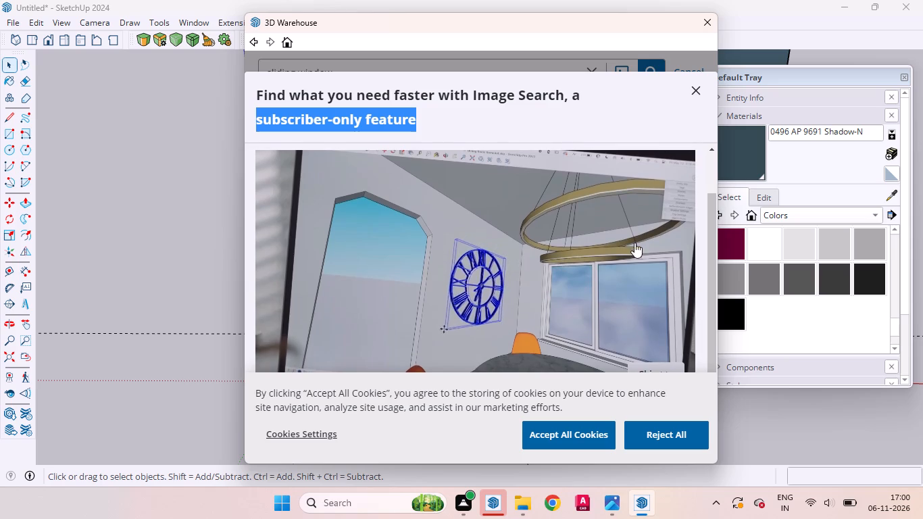
left_click(535, 120)
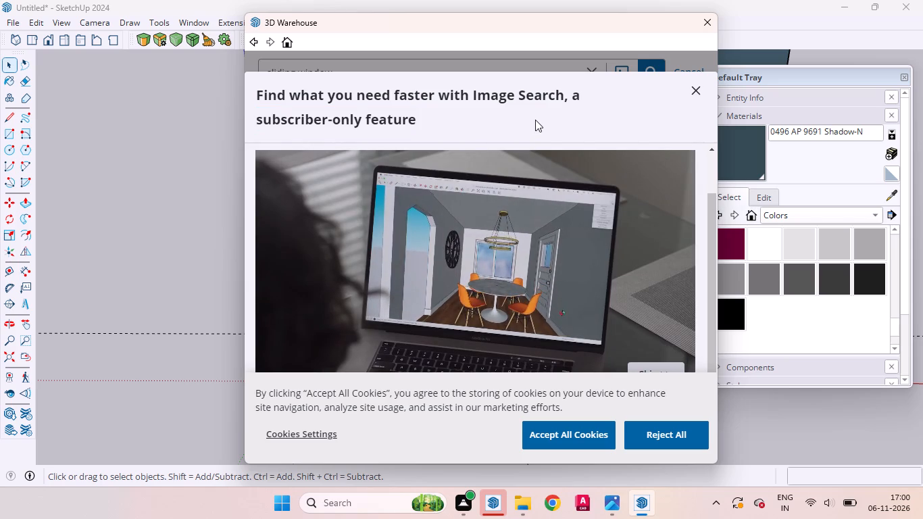
scroll(591, 216, "down", 8)
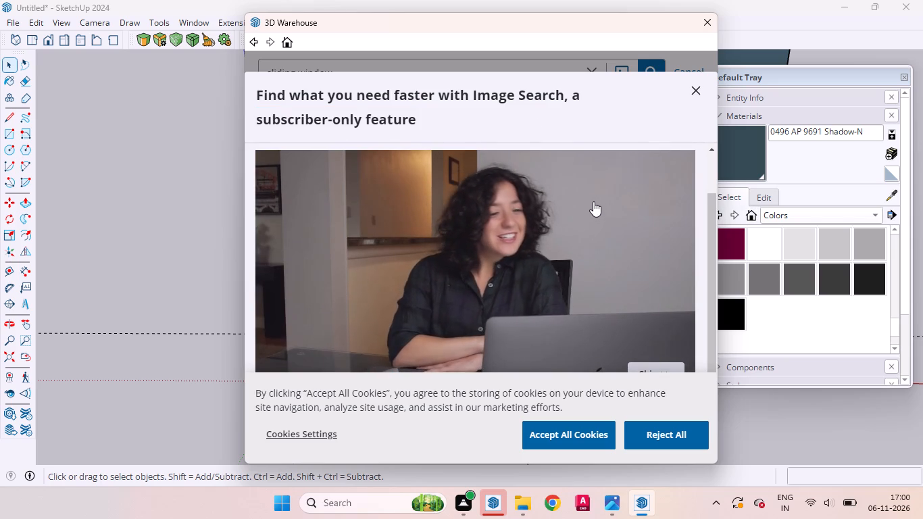
left_click(574, 437)
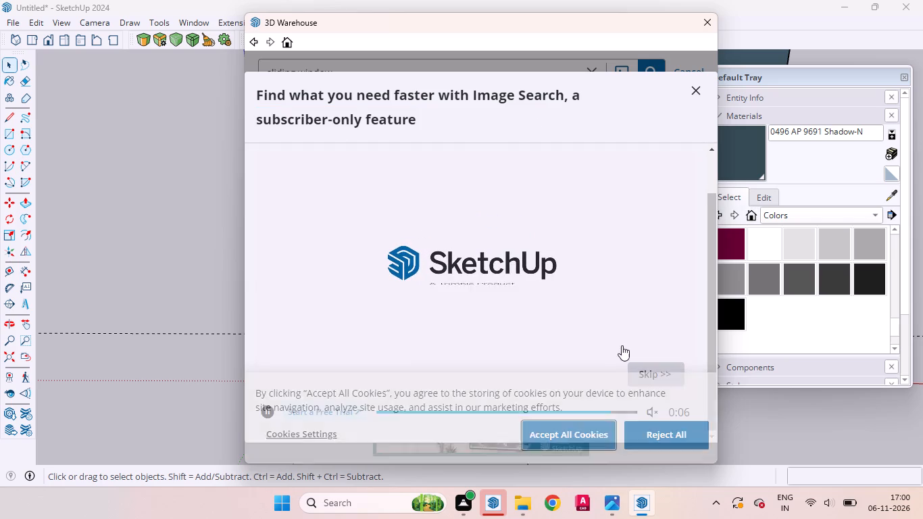
left_click(646, 371)
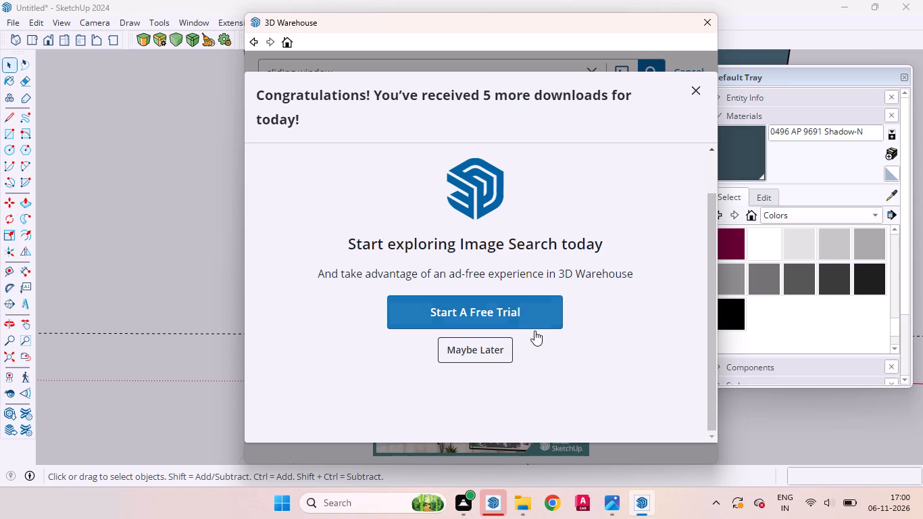
left_click(493, 351)
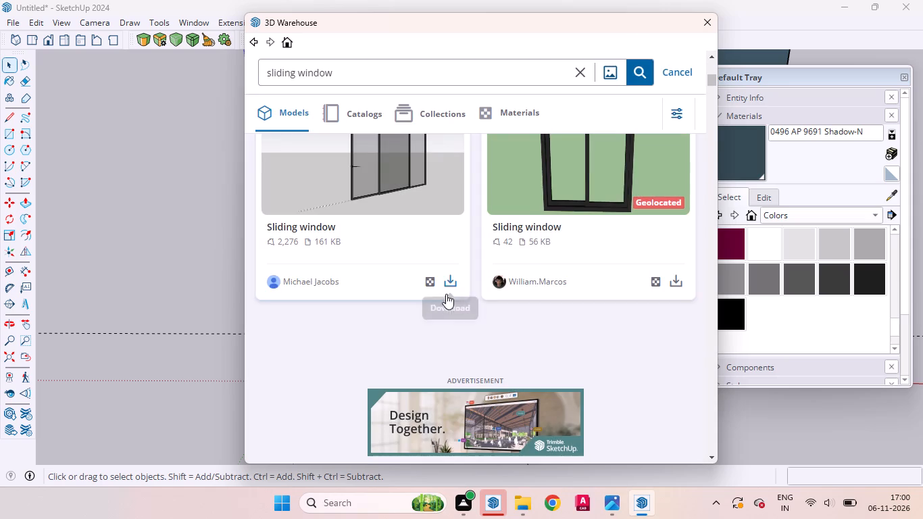
Import the 161 KB "Sliding window" model and place it on the ground beside the unit's open lower compartment.
left_click(447, 280)
left_click(442, 257)
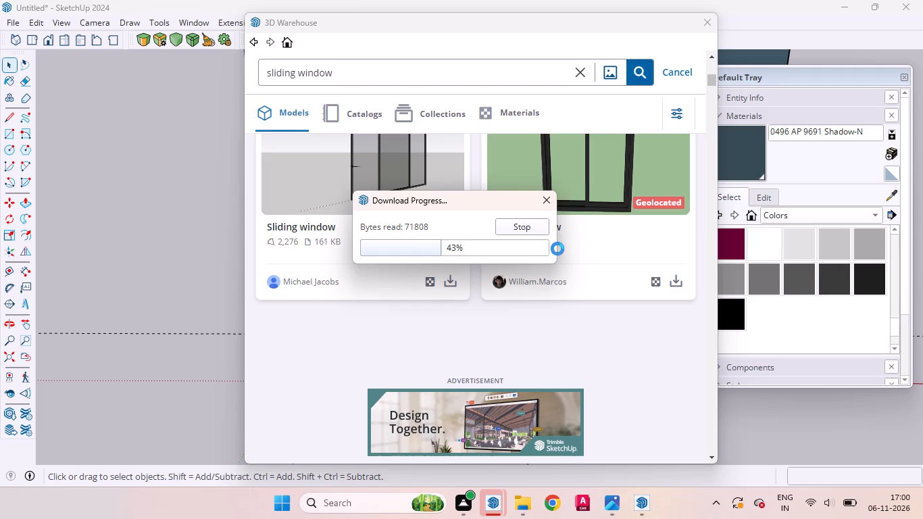
left_click(600, 285)
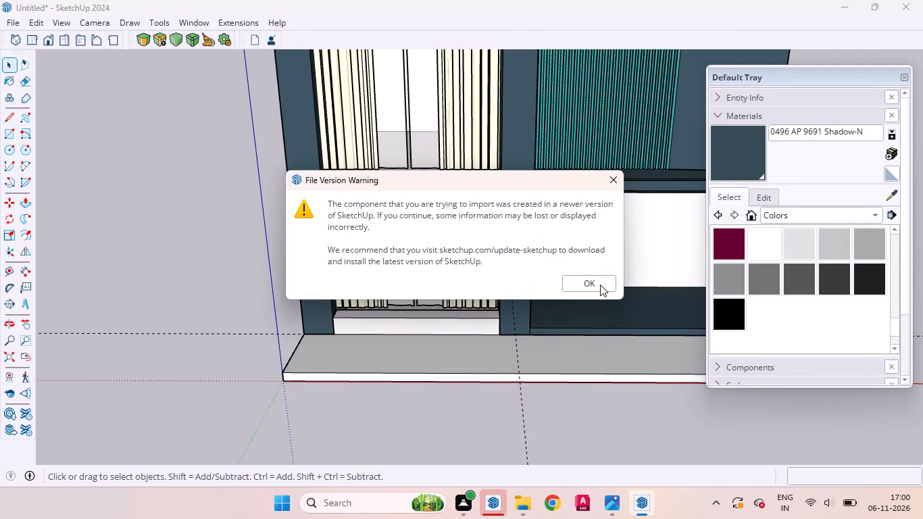
scroll(420, 391, "down", 16)
scroll(315, 371, "up", 1)
scroll(315, 371, "down", 1)
scroll(314, 371, "up", 1)
scroll(314, 371, "down", 2)
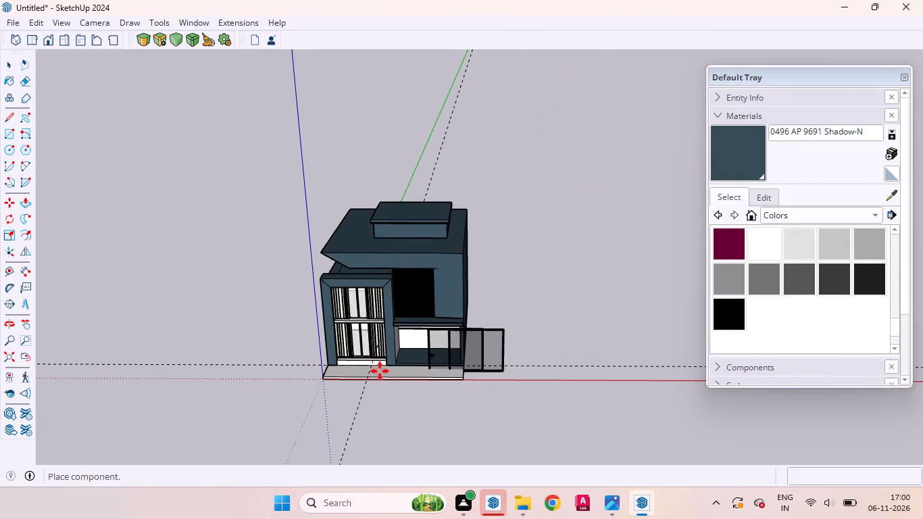
scroll(413, 388, "up", 4)
scroll(392, 376, "down", 2)
left_click(389, 376)
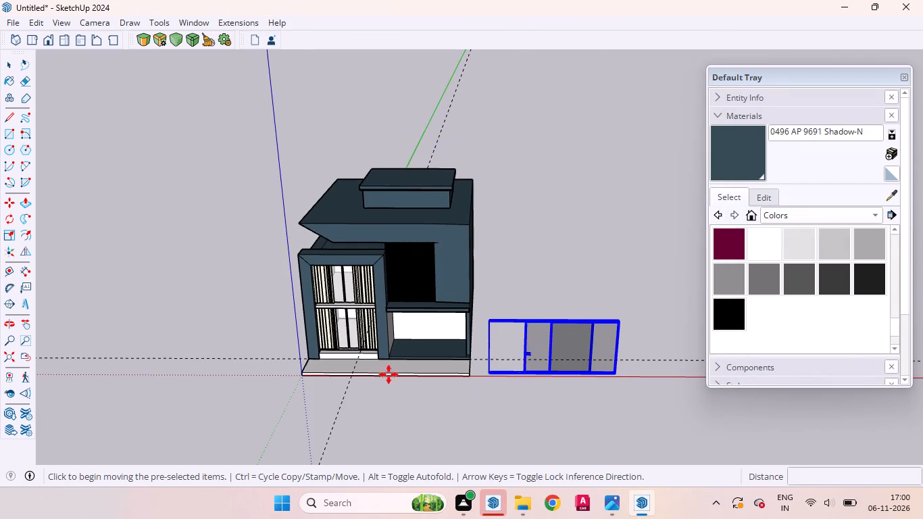
Inside the sliding window component, erase the long top rail and the long bottom rail that extend past the panels.
scroll(507, 325, "up", 12)
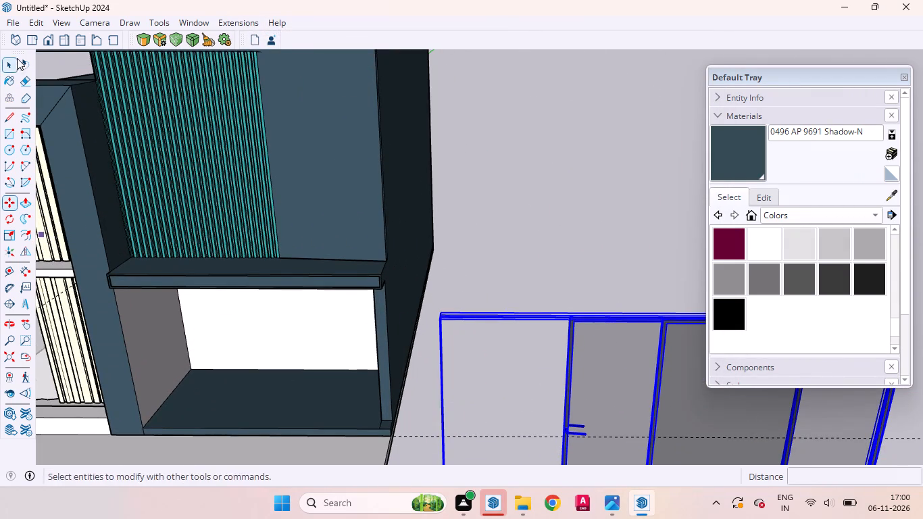
left_click(4, 64)
triple_click(469, 318)
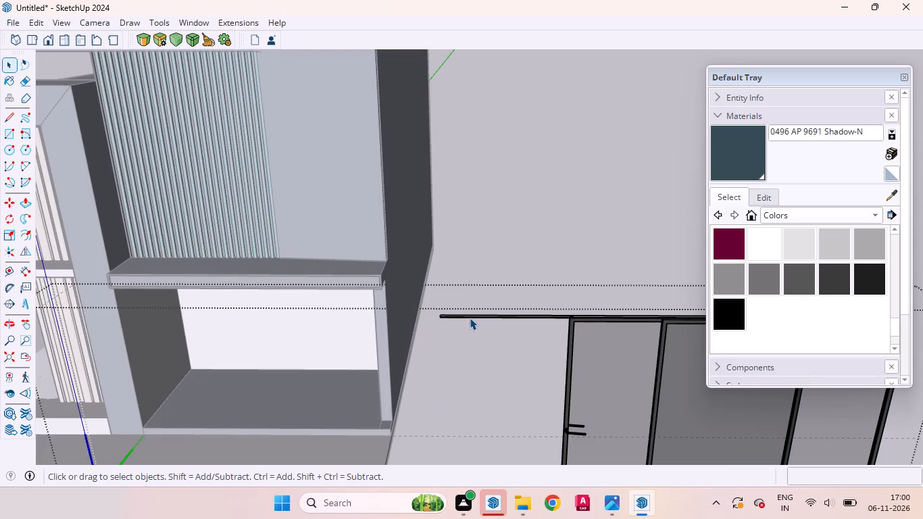
right_click(470, 318)
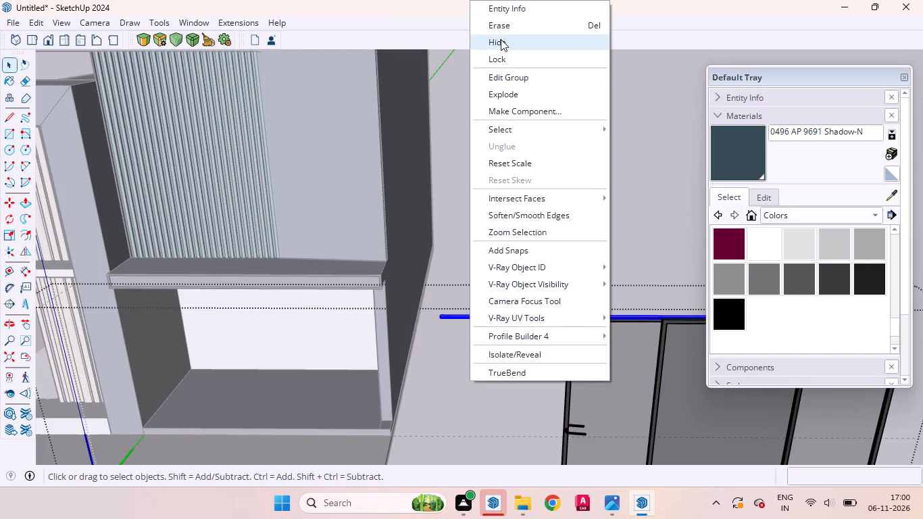
left_click(498, 26)
scroll(495, 184, "down", 12)
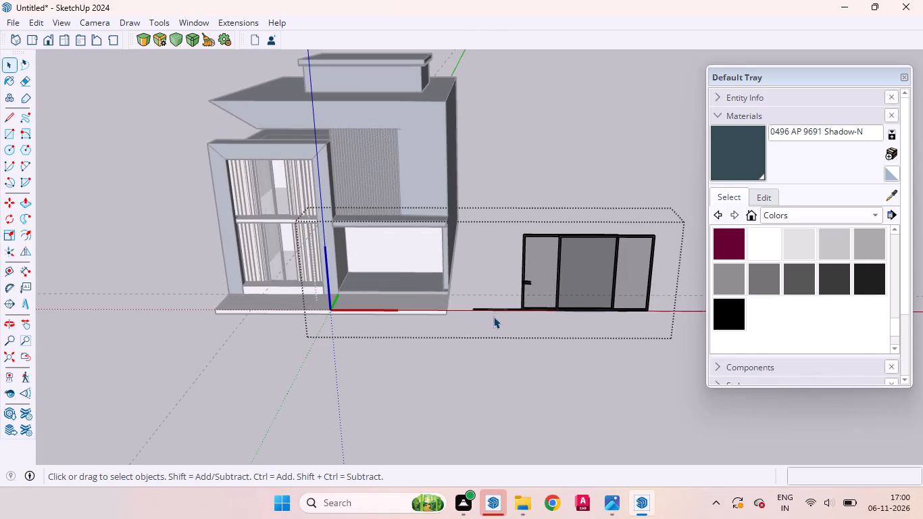
left_click(495, 310)
right_click(495, 310)
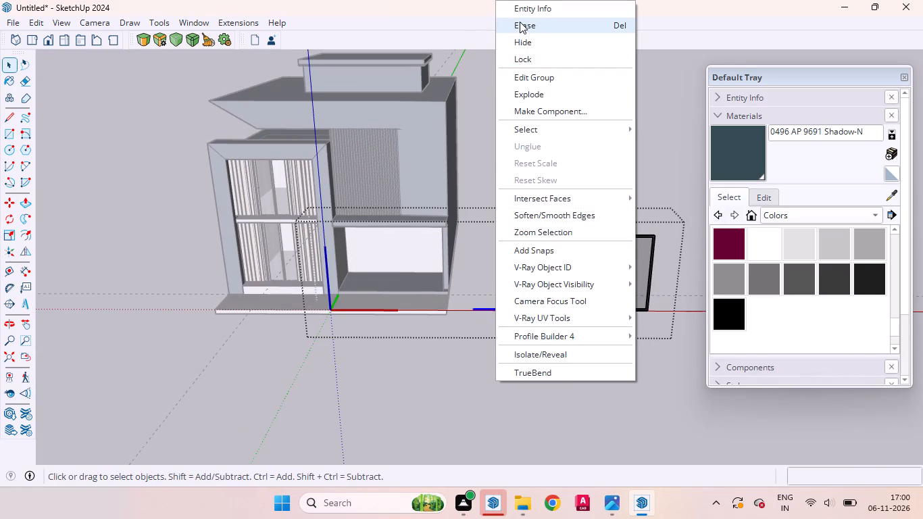
left_click(519, 22)
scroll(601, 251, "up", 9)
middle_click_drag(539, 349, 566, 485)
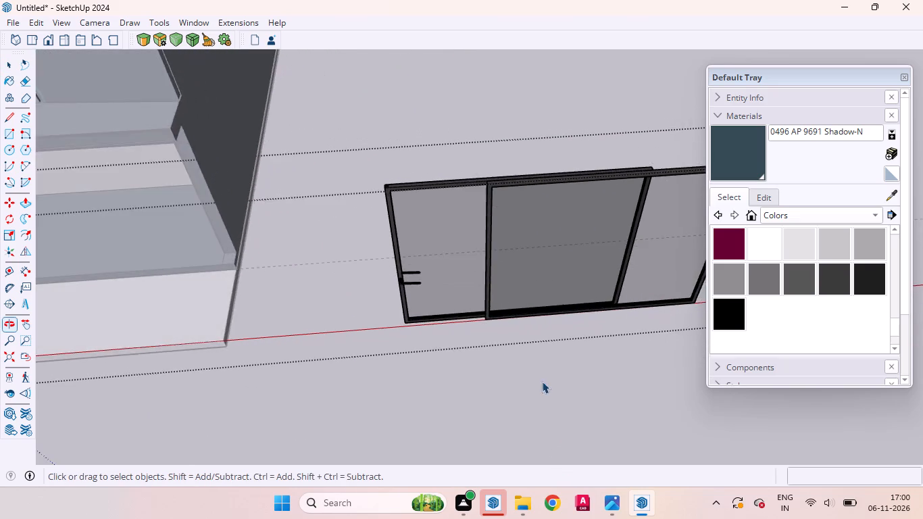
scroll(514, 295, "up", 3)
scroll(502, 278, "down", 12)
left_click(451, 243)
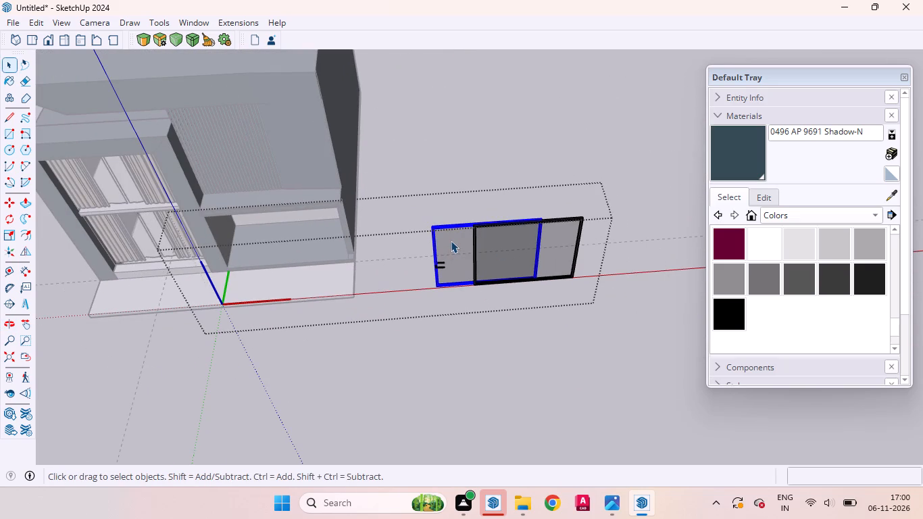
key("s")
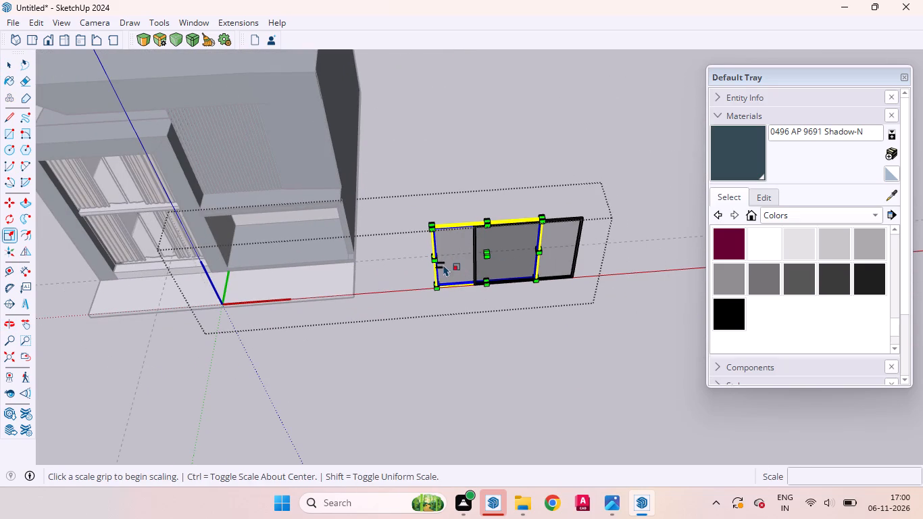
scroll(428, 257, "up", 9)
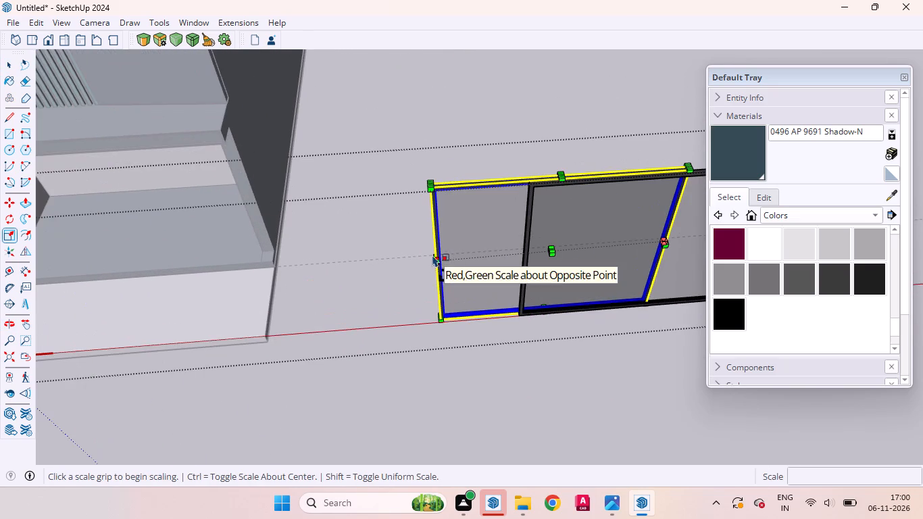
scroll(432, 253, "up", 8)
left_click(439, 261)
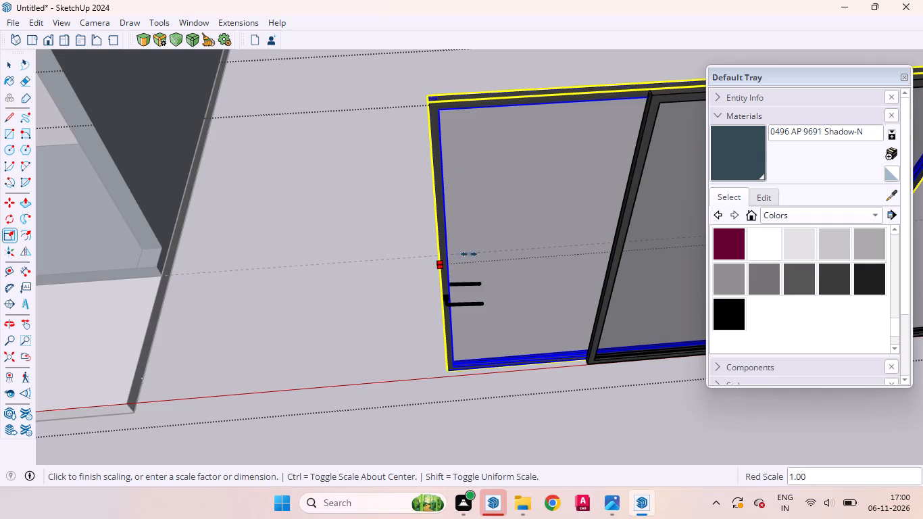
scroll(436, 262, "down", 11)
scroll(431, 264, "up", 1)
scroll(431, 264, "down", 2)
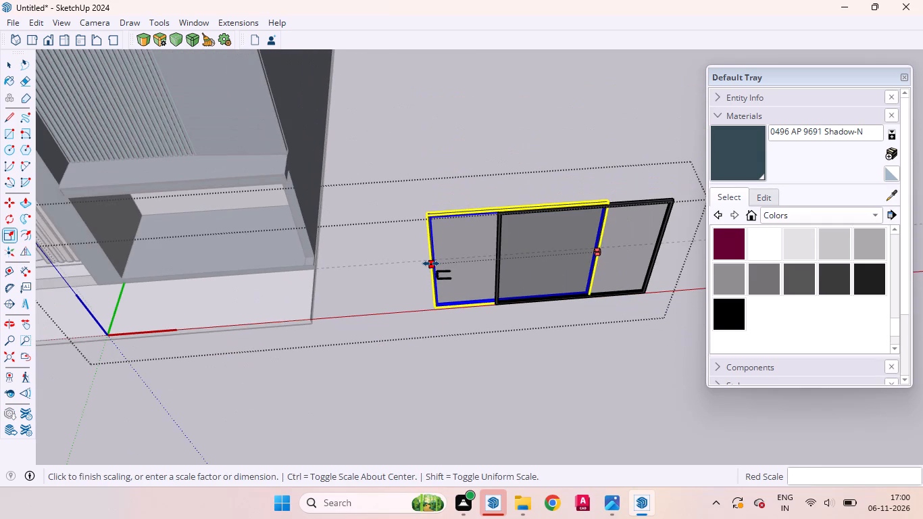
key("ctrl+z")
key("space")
Add both handles to the selected sliding panel and scale them together along the red axis to about 0.73 of the width.
scroll(445, 295, "up", 13)
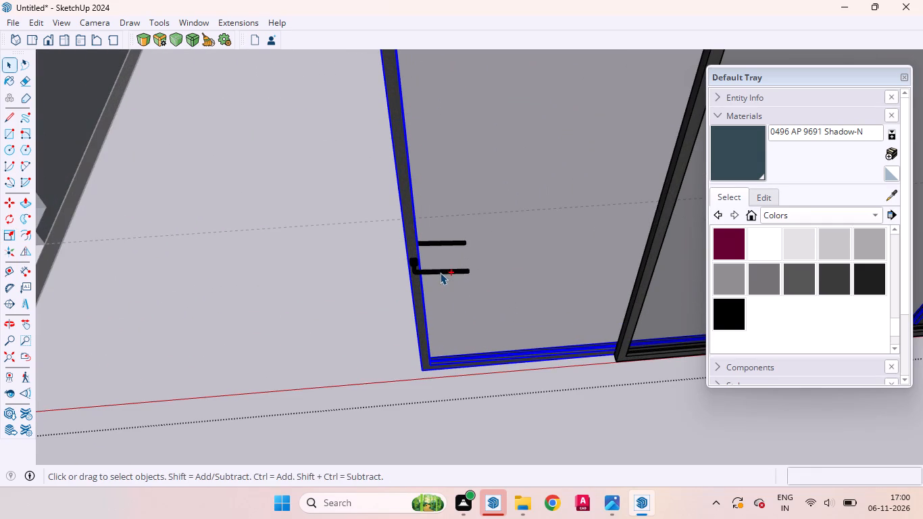
left_click(440, 272, "ctrl")
scroll(438, 250, "up", 3, "ctrl")
left_click(437, 240, "ctrl")
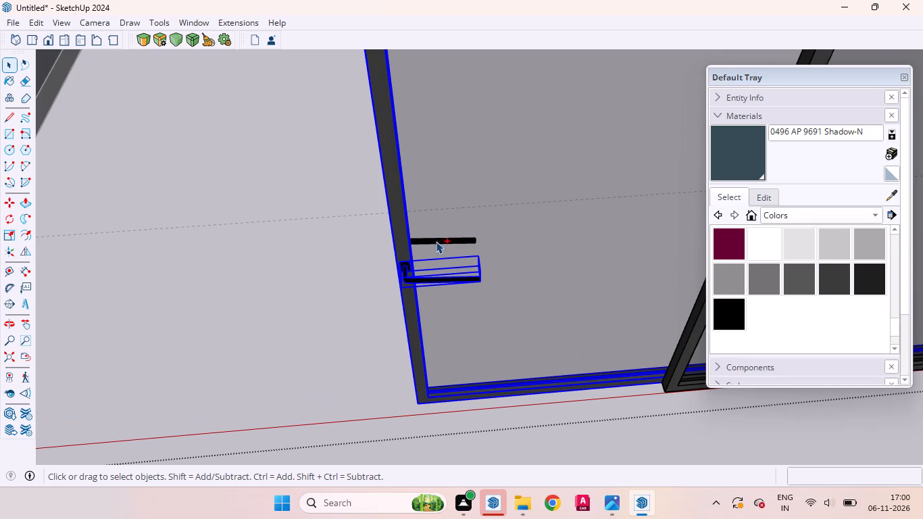
scroll(399, 253, "down", 1, "ctrl")
middle_click_drag(399, 254, 617, 305, "ctrl")
scroll(495, 278, "up", 4, "ctrl")
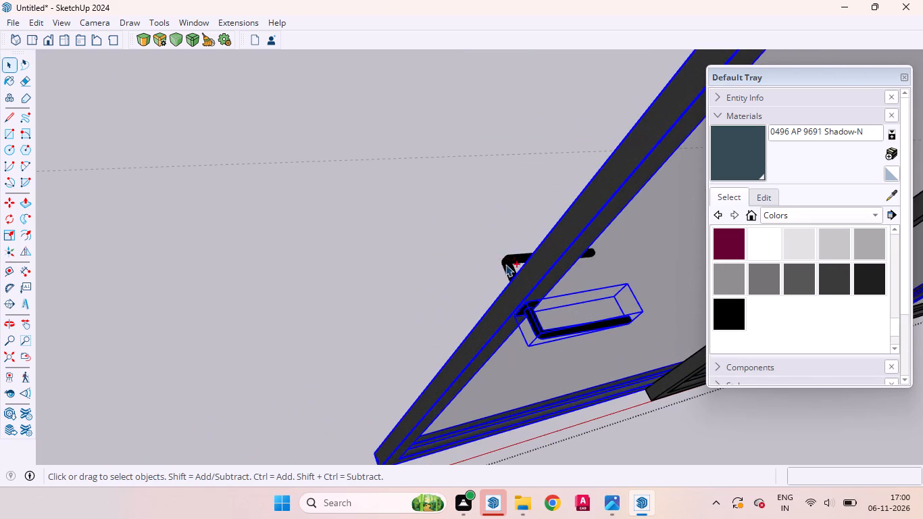
left_click(506, 265, "ctrl")
scroll(354, 271, "down", 20, "ctrl")
scroll(354, 271, "down", 1, "ctrl")
middle_click_drag(364, 259, 305, 161, "ctrl")
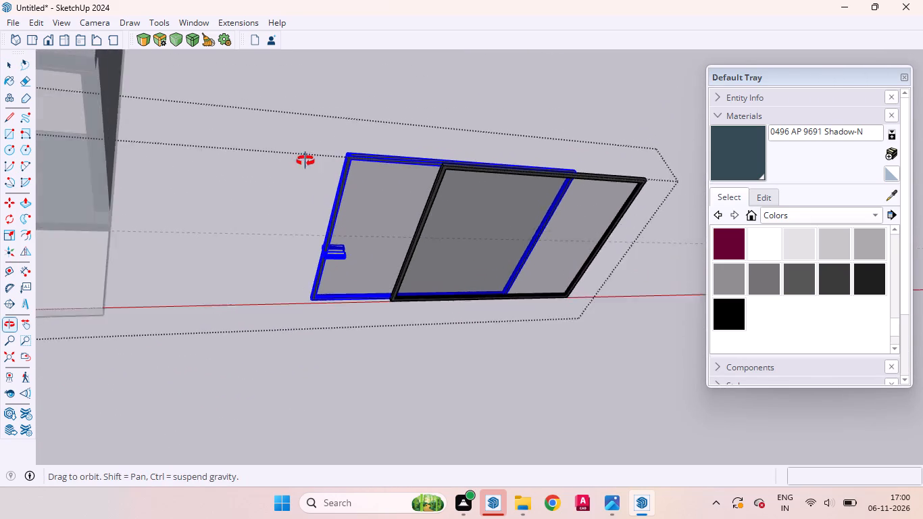
middle_click_drag(305, 161, 287, 39, "ctrl")
scroll(323, 209, "down", 8, "ctrl")
middle_click_drag(428, 199, 386, 77, "ctrl")
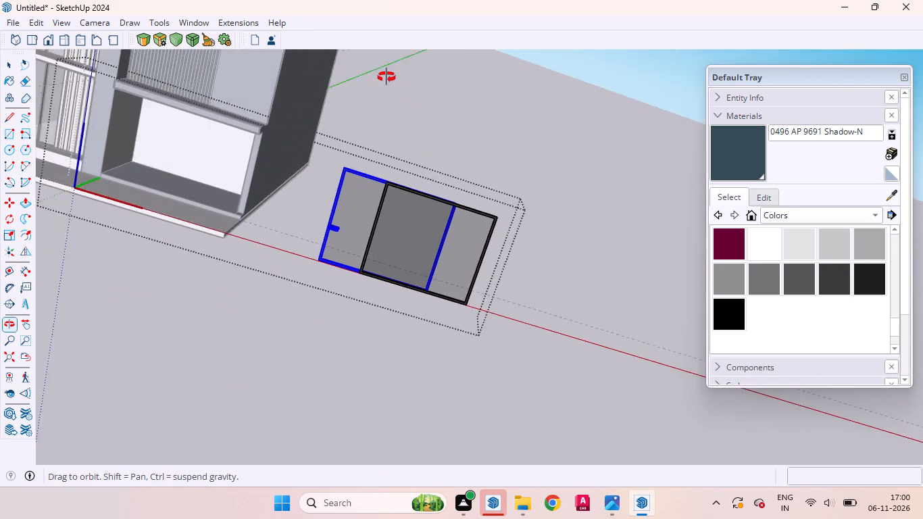
middle_click_drag(386, 77, 382, 76, "ctrl")
scroll(465, 297, "up", 4, "ctrl")
middle_click_drag(550, 301, 548, 199, "ctrl")
scroll(366, 347, "down", 6, "ctrl")
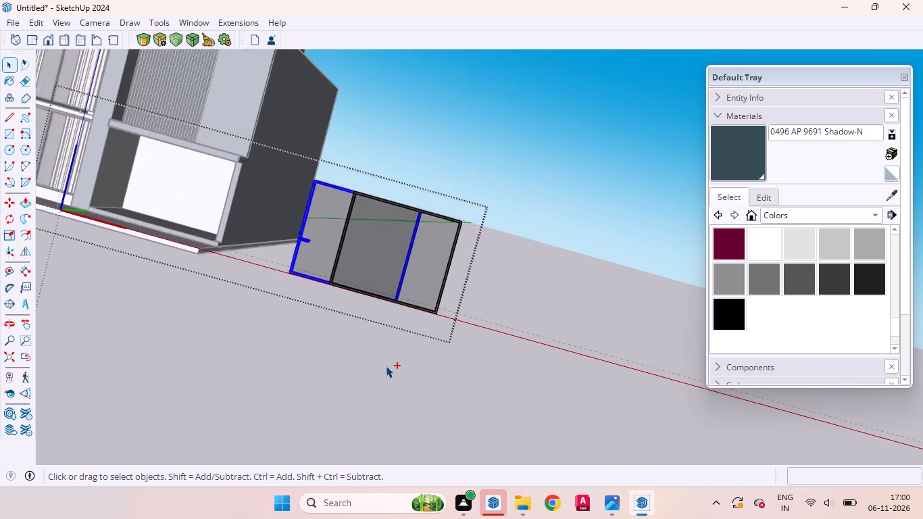
scroll(386, 366, "down", 2, "ctrl")
middle_click_drag(393, 378, 520, 445, "ctrl")
scroll(448, 326, "up", 9, "ctrl")
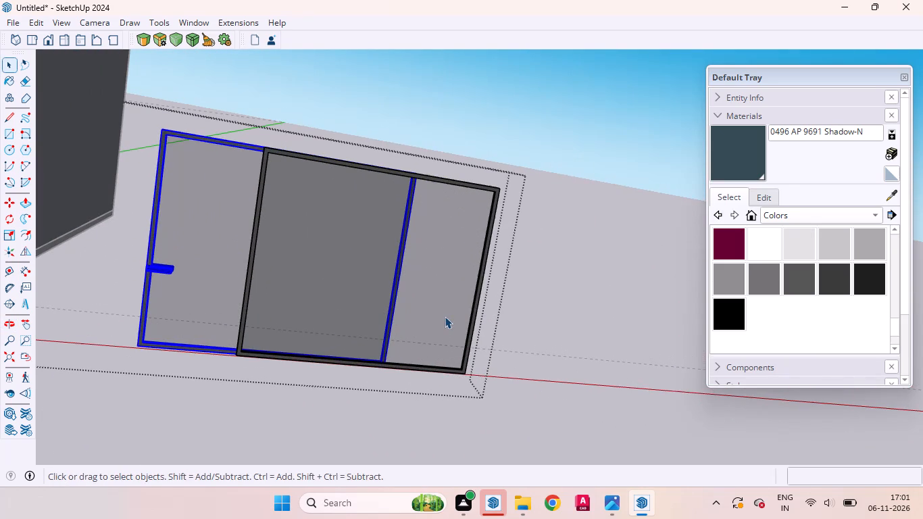
key("s")
middle_click_drag(189, 312, 307, 371)
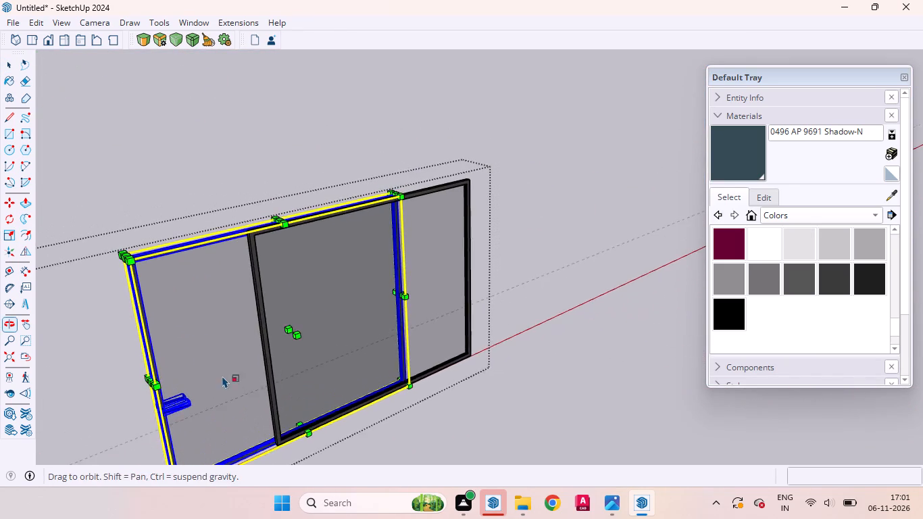
scroll(186, 388, "up", 4)
left_click(133, 373)
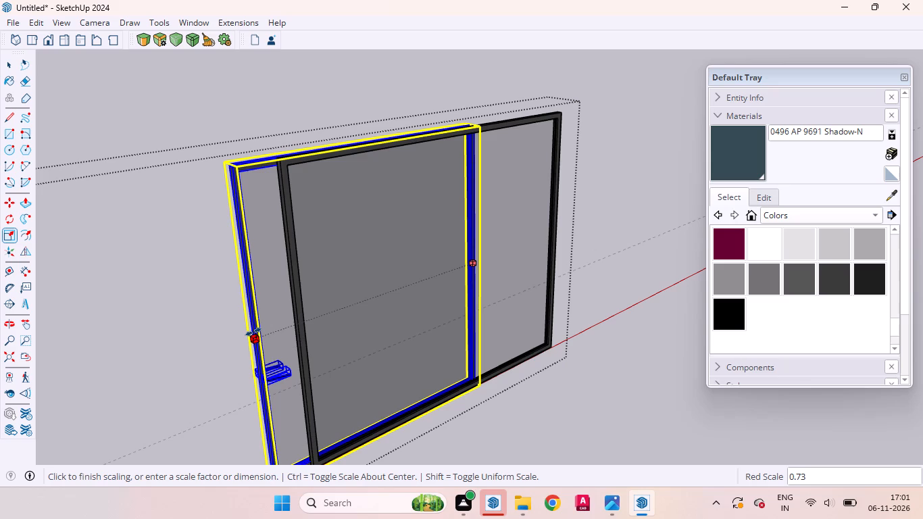
left_click(253, 332)
key("space")
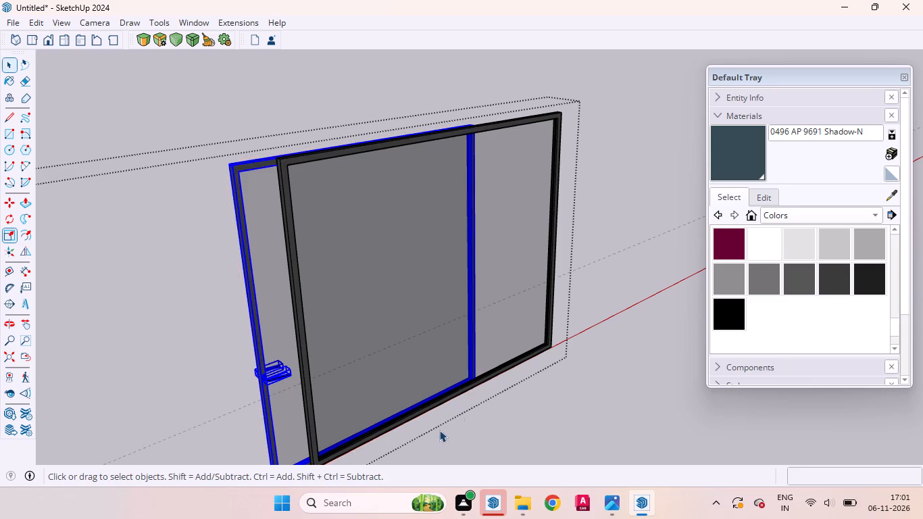
Inside the sliding window component, scale the front panel along the red axis to about 0.81, bringing in its edge nearest the handles.
left_click(509, 415)
scroll(284, 318, "down", 9)
middle_click_drag(434, 362, 272, 340)
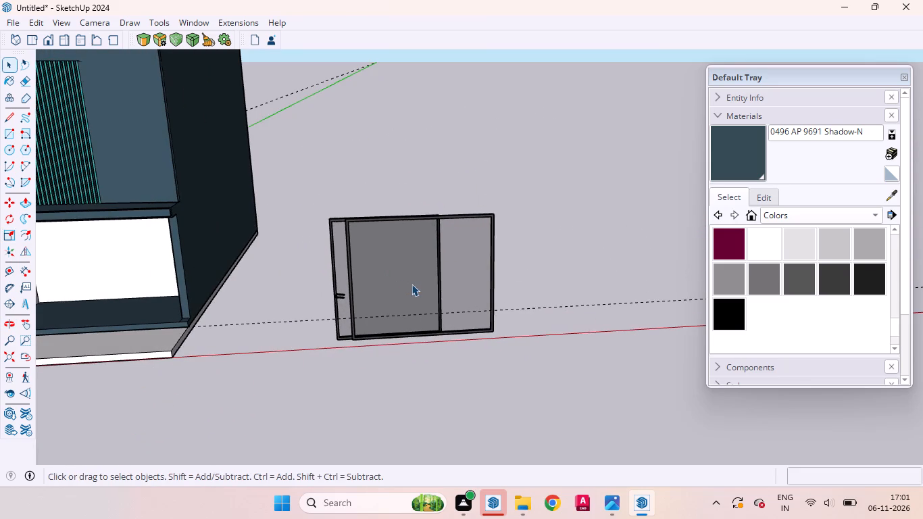
left_click(412, 284)
left_click(407, 285)
left_click(395, 300)
double_click(409, 288)
double_click(403, 251)
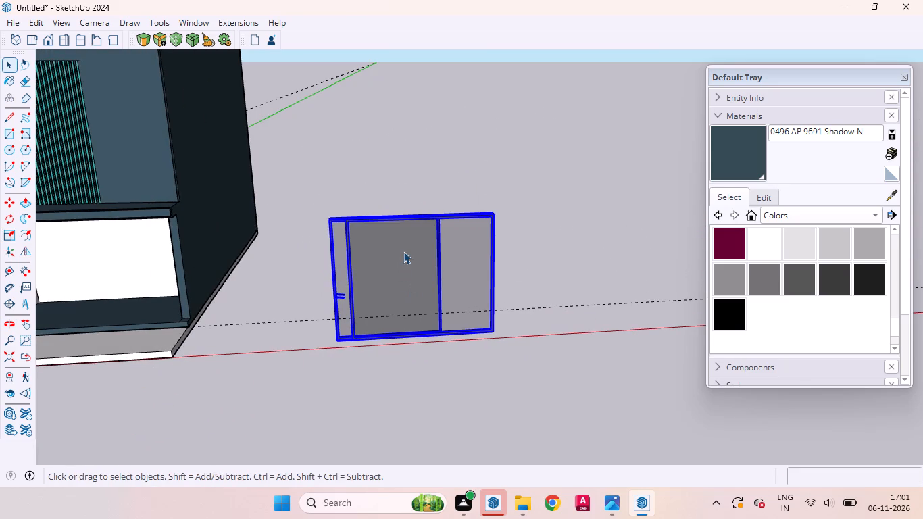
left_click(415, 252)
key("s")
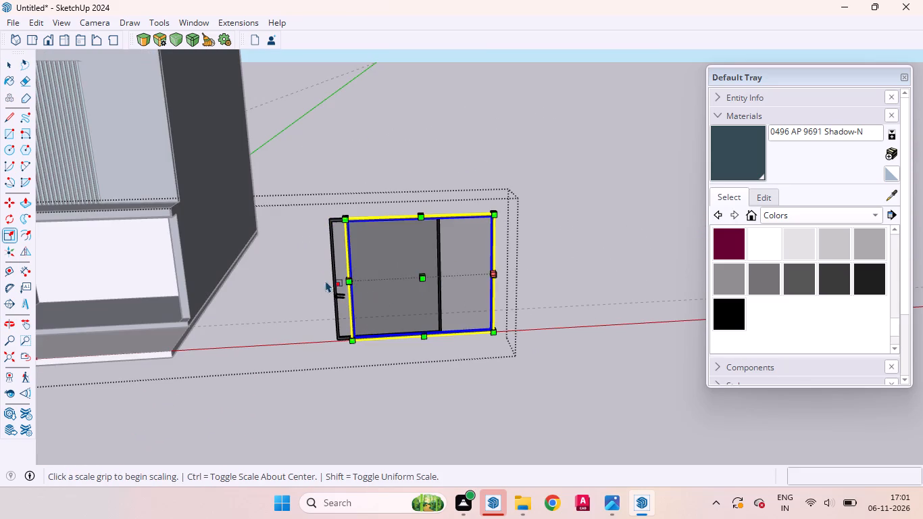
scroll(340, 275, "up", 8)
scroll(347, 279, "down", 2)
scroll(347, 279, "up", 6)
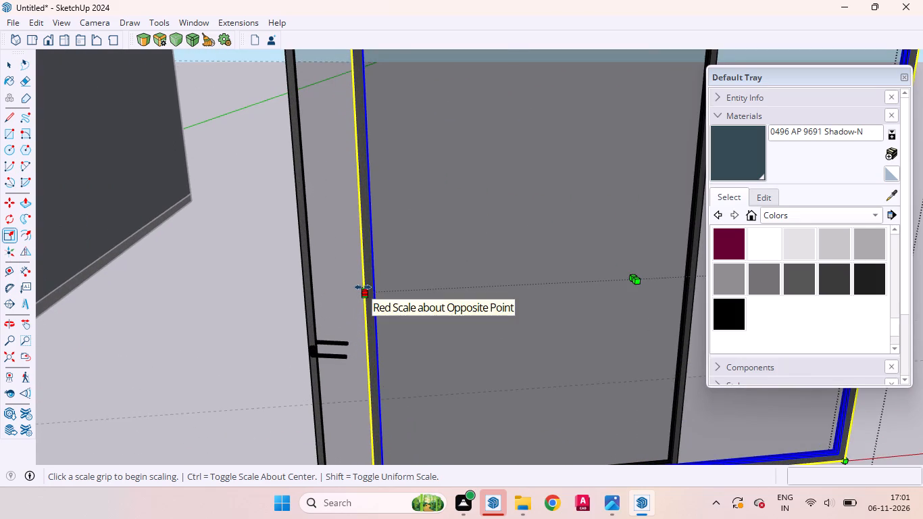
left_click(363, 287)
scroll(428, 292, "down", 6)
scroll(426, 292, "up", 1)
scroll(426, 292, "down", 1)
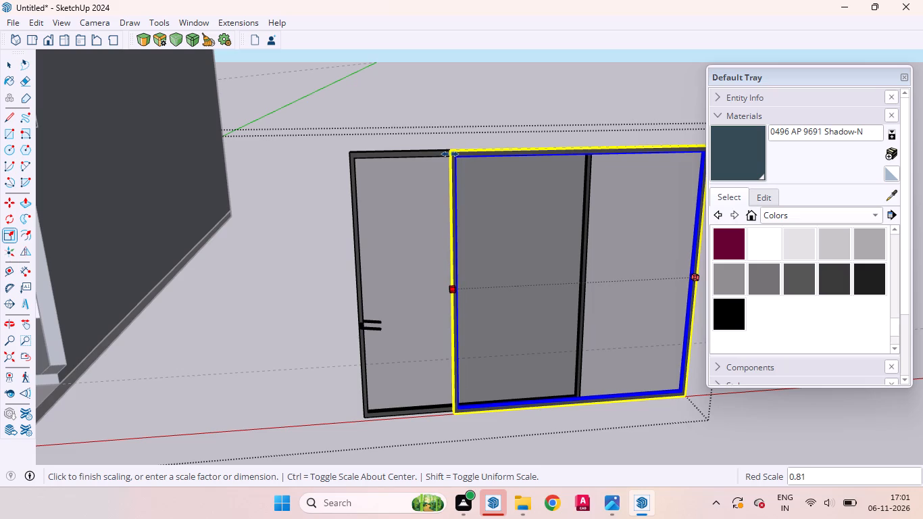
left_click(452, 155)
key("space")
left_click(496, 115)
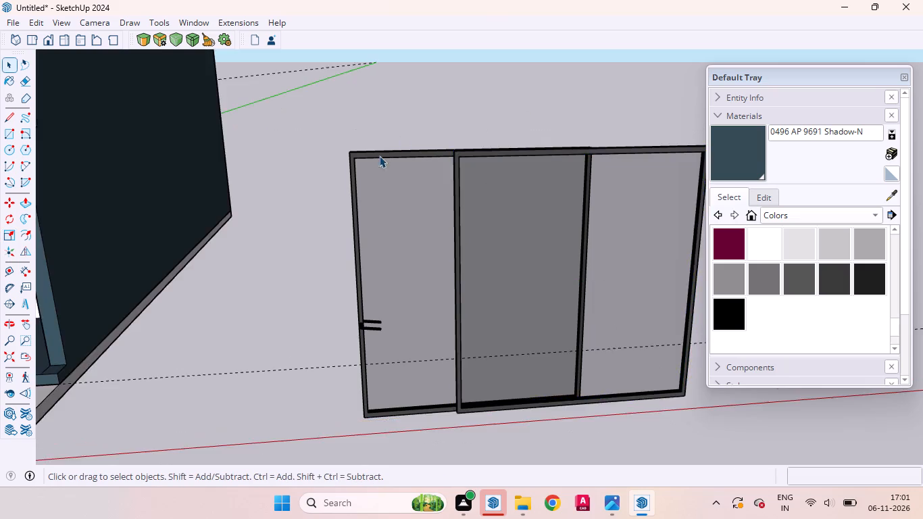
Narrow the same front panel further along the red axis by bringing in its outer edge, the one farthest from the unit.
scroll(374, 189, "down", 8)
left_click(498, 247)
double_click(503, 251)
left_click(505, 256)
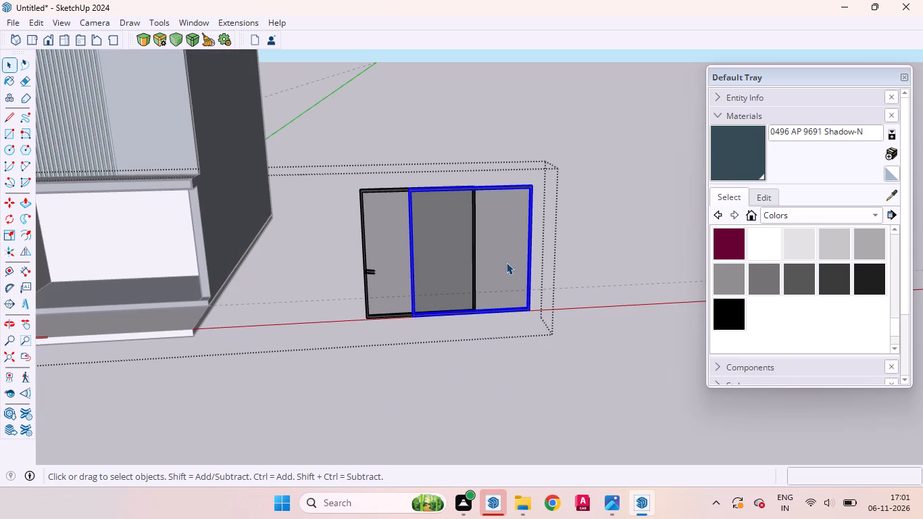
key("s")
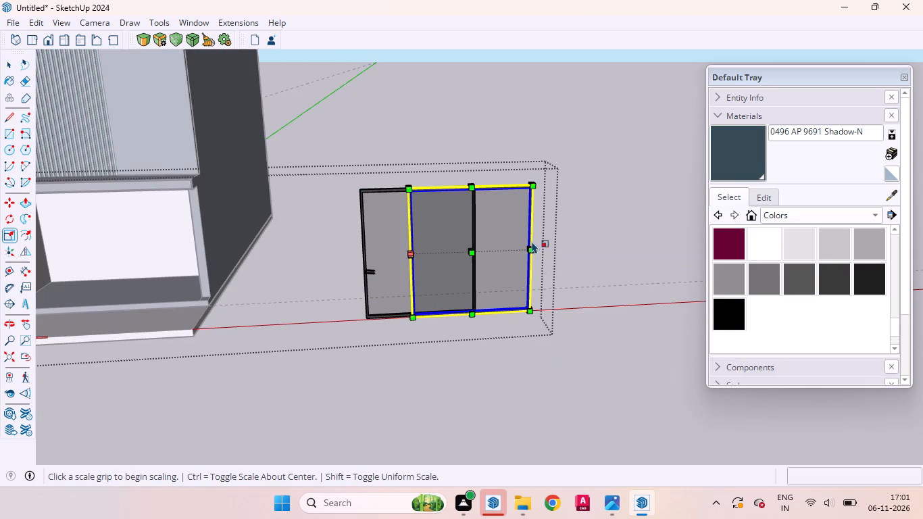
scroll(532, 241, "up", 9)
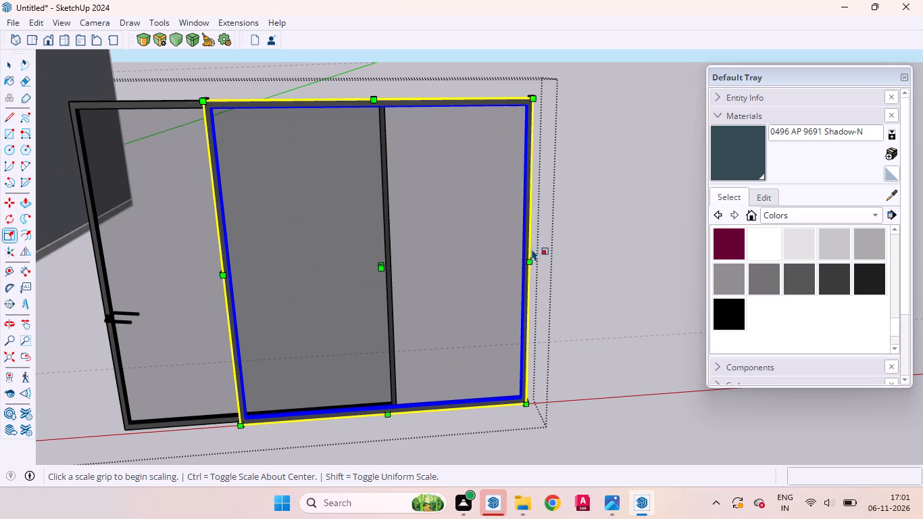
scroll(528, 260, "up", 3)
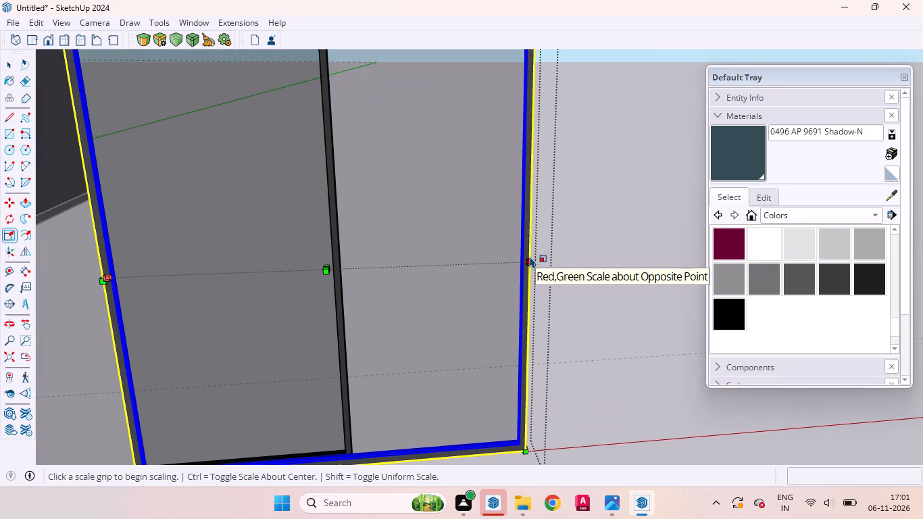
left_click(531, 254)
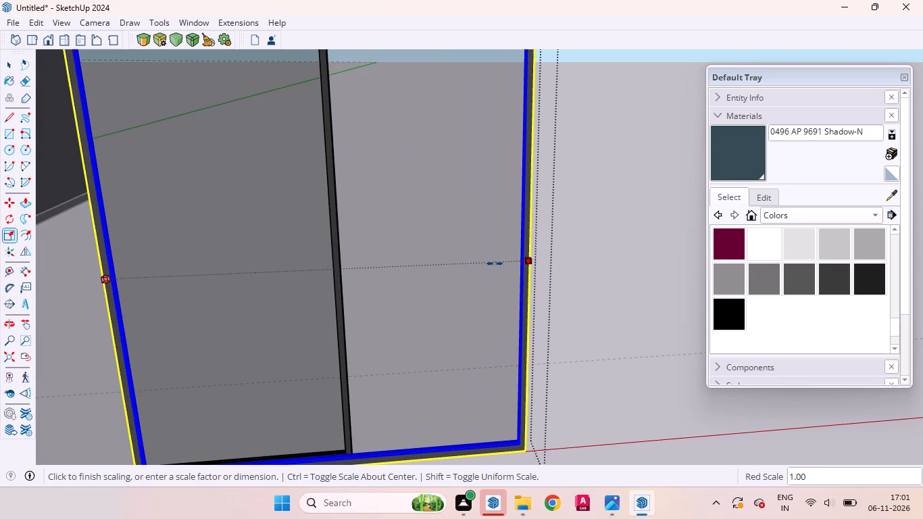
left_click(487, 263)
key("space")
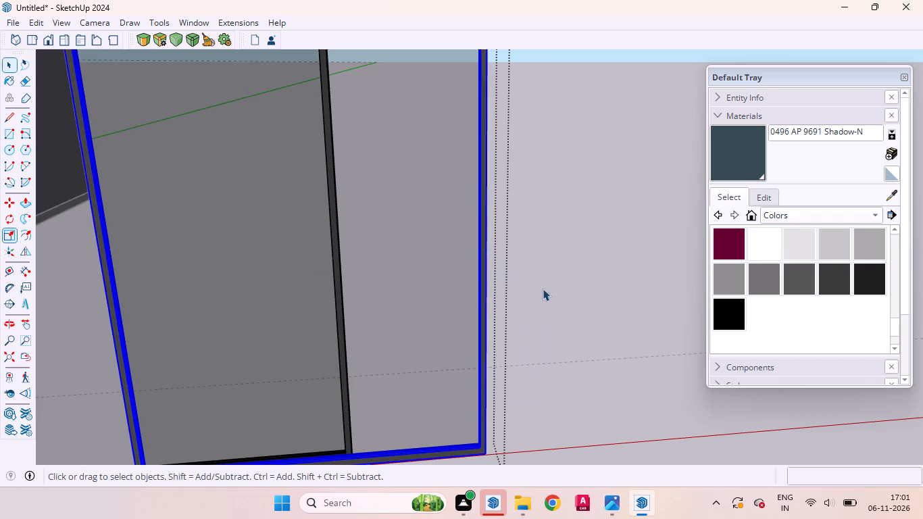
left_click(561, 289)
Examine the unit's front and the vertical slats beside the tall curtained opening, up close and from several angles.
scroll(555, 287, "down", 13)
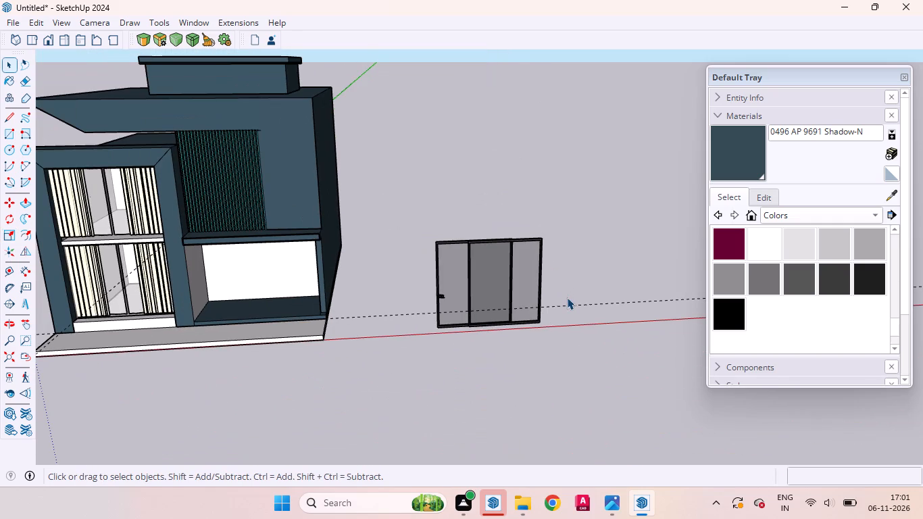
scroll(539, 326, "down", 13)
middle_click_drag(553, 342, 537, 261)
scroll(543, 370, "up", 4)
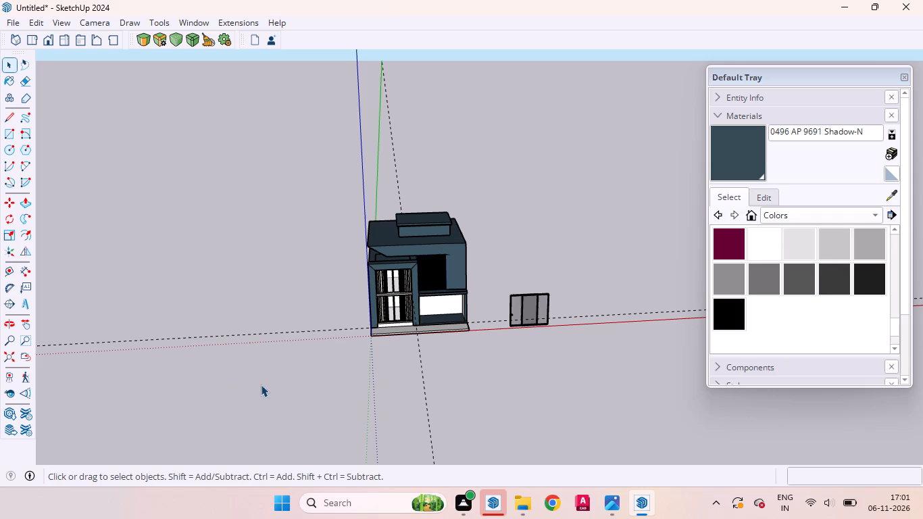
scroll(484, 372, "down", 4)
middle_click_drag(434, 352, 428, 219)
scroll(439, 265, "up", 12)
scroll(440, 285, "down", 1)
scroll(440, 286, "up", 4)
scroll(436, 299, "down", 10)
scroll(435, 310, "up", 1)
middle_click_drag(435, 312, 455, 368)
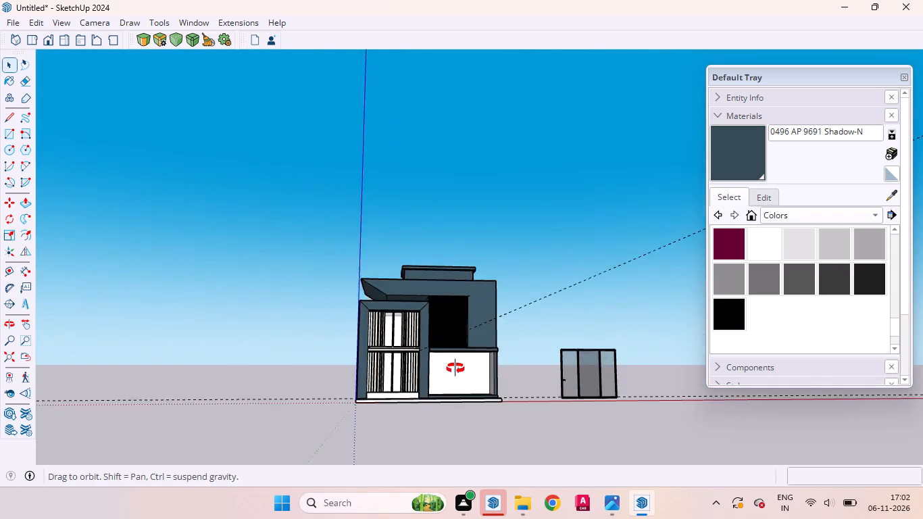
middle_click_drag(455, 368, 493, 439)
scroll(489, 354, "up", 20)
scroll(489, 354, "up", 6)
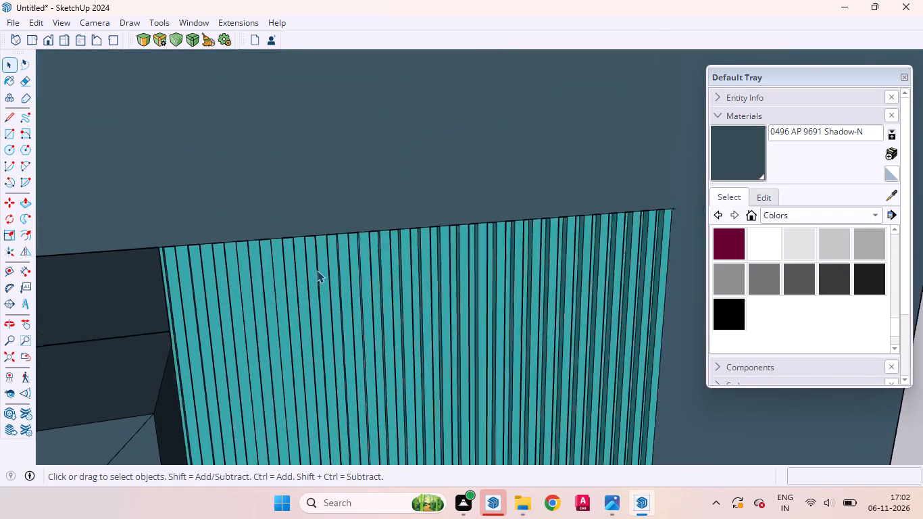
scroll(317, 270, "up", 13)
middle_click_drag(158, 299, 418, 269)
scroll(309, 290, "down", 2)
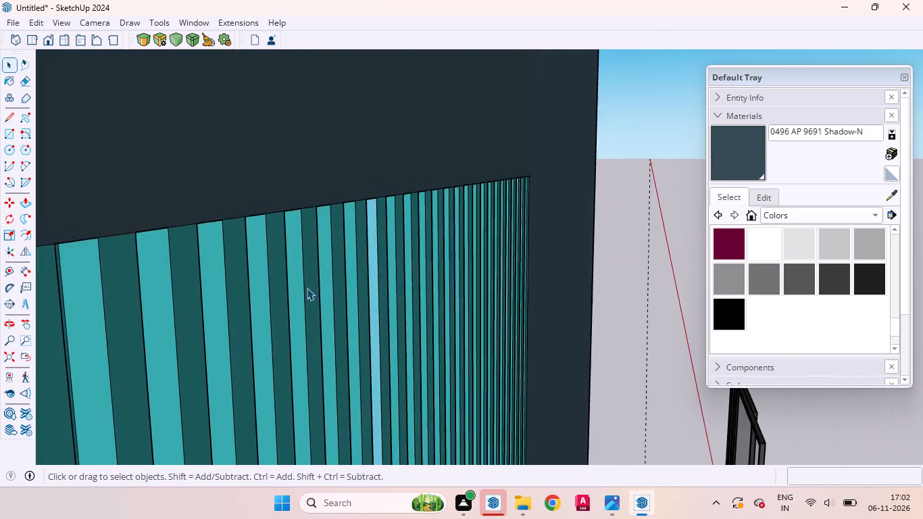
scroll(307, 288, "down", 17)
middle_click_drag(376, 308, 53, 347)
scroll(59, 328, "up", 1)
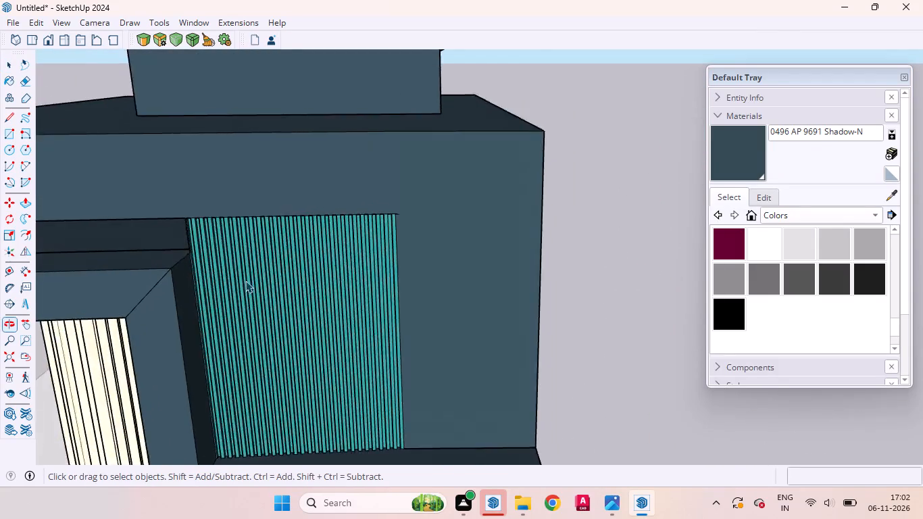
scroll(278, 279, "down", 14)
scroll(339, 249, "up", 5)
scroll(392, 264, "down", 1)
scroll(393, 264, "up", 4)
middle_click_drag(418, 291, 333, 255)
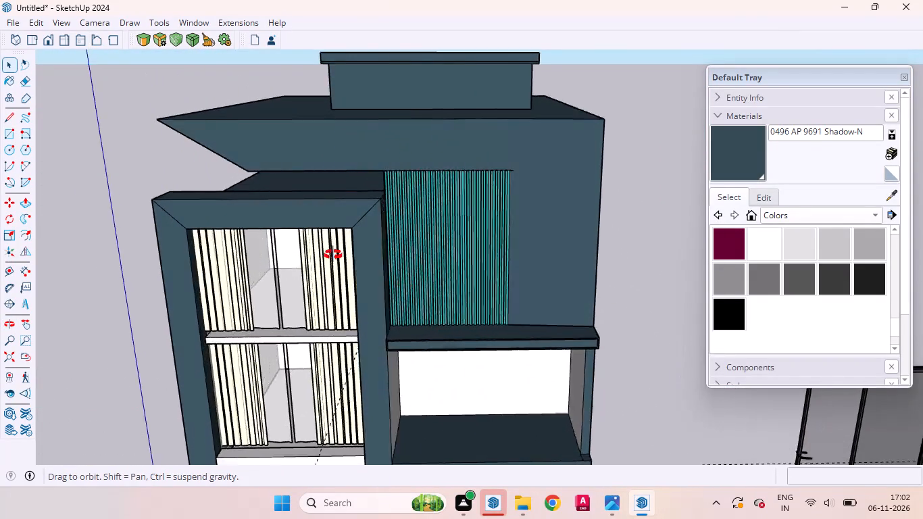
middle_click_drag(333, 255, 205, 343)
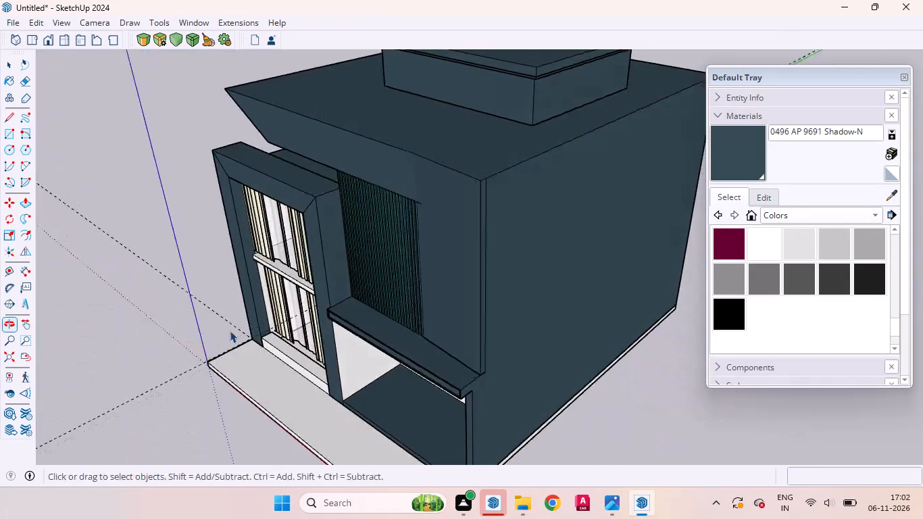
Review the whole unit and the resized sliding window beside it, comparing the corner view with front views of the open lower compartment.
scroll(297, 239, "down", 9)
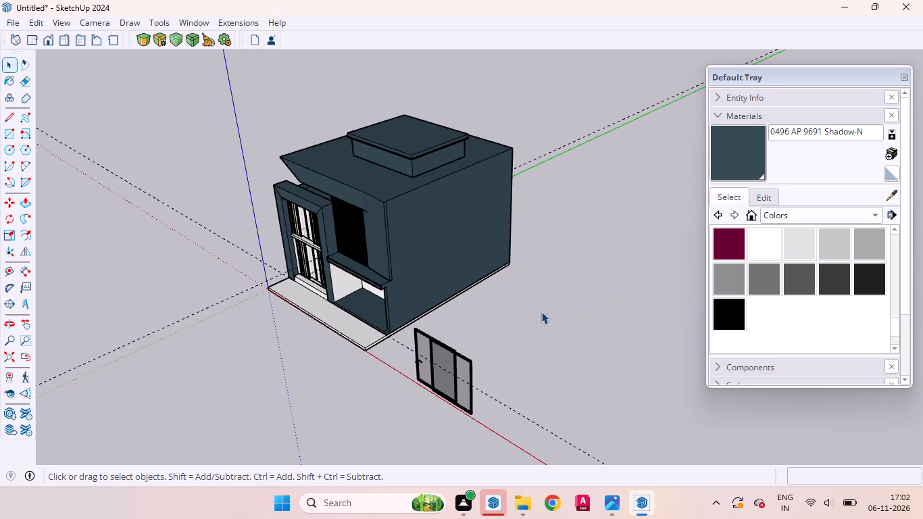
scroll(516, 305, "down", 2)
scroll(444, 319, "up", 2)
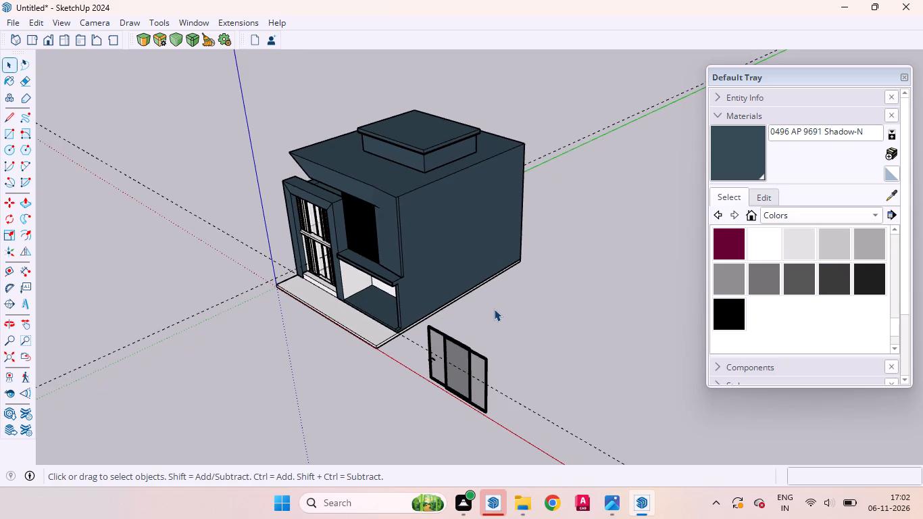
scroll(497, 315, "down", 2)
middle_click_drag(465, 301, 505, 247)
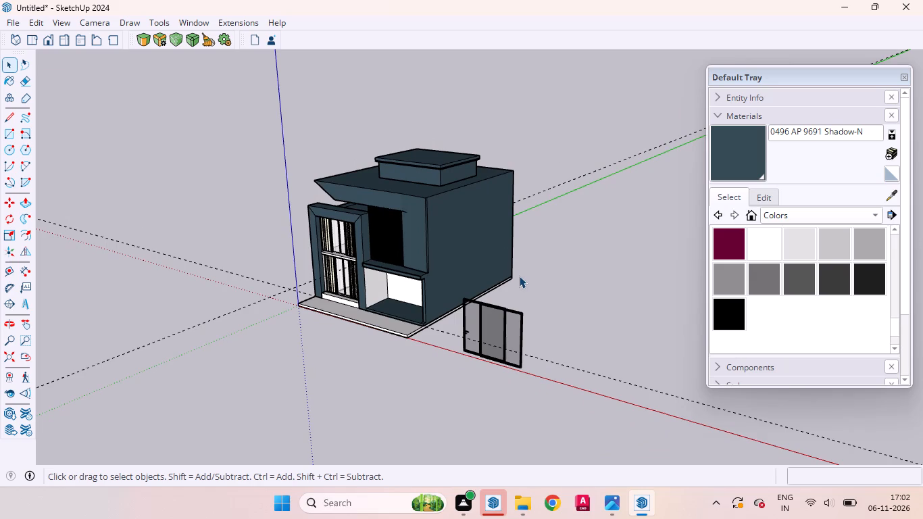
scroll(353, 305, "up", 1)
scroll(528, 300, "down", 1)
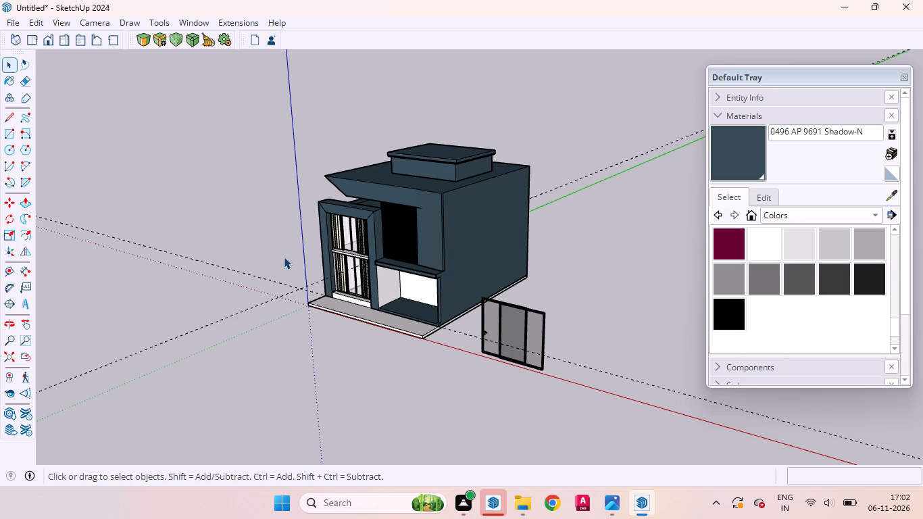
middle_click_drag(322, 248, 497, 194)
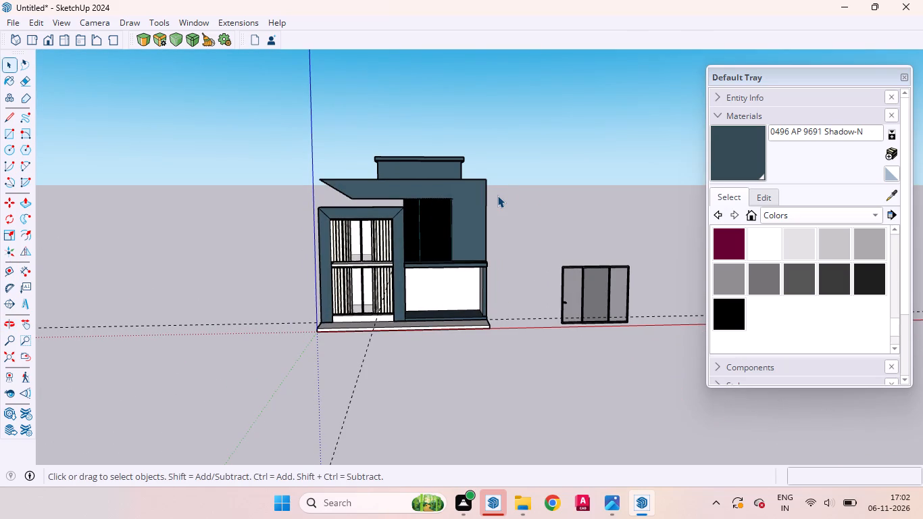
scroll(539, 202, "down", 1)
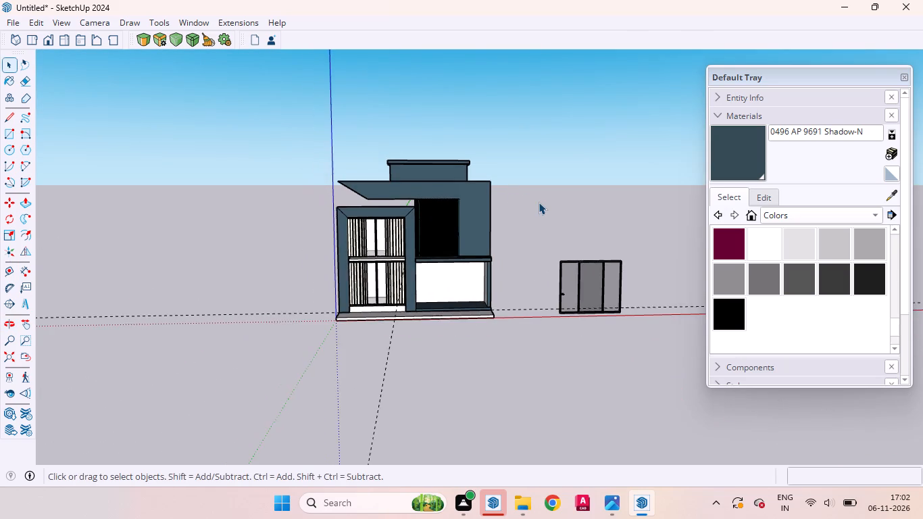
scroll(539, 202, "down", 1)
scroll(352, 255, "up", 1)
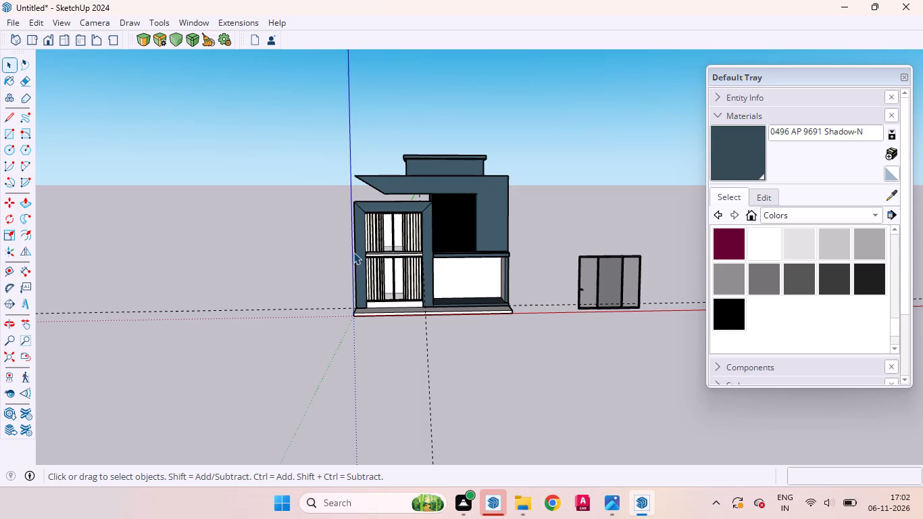
scroll(339, 244, "up", 3)
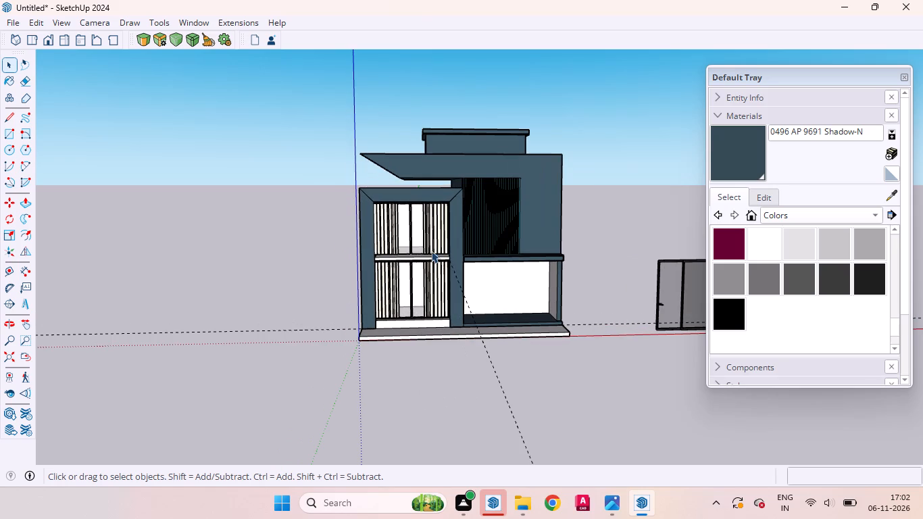
scroll(484, 282, "up", 1)
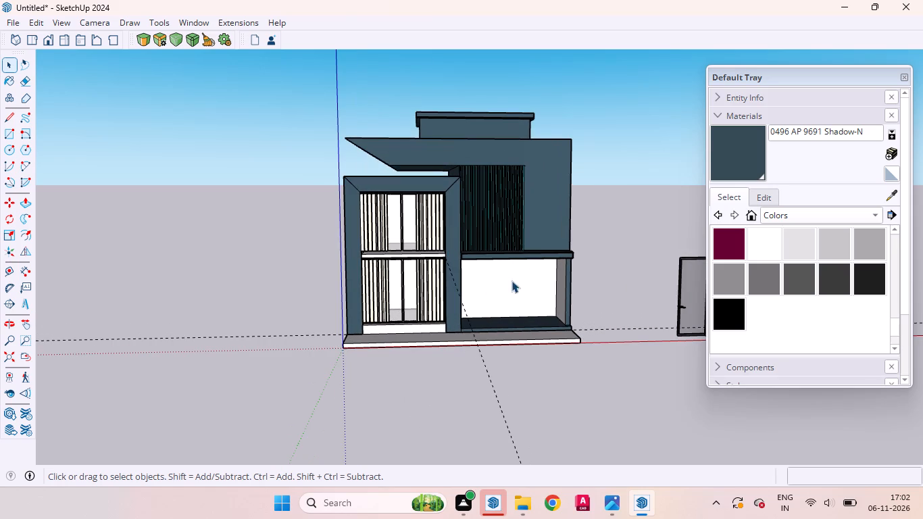
middle_click_drag(492, 268, 514, 264)
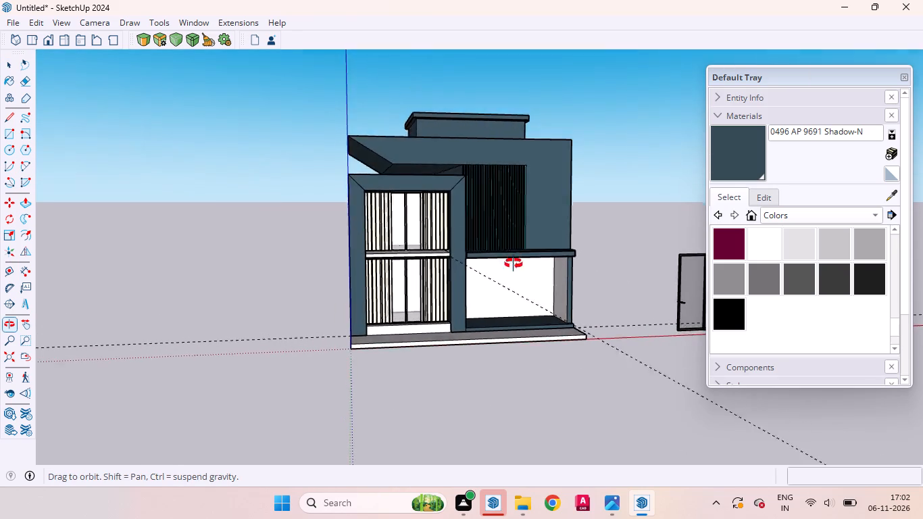
middle_click_drag(514, 264, 481, 265)
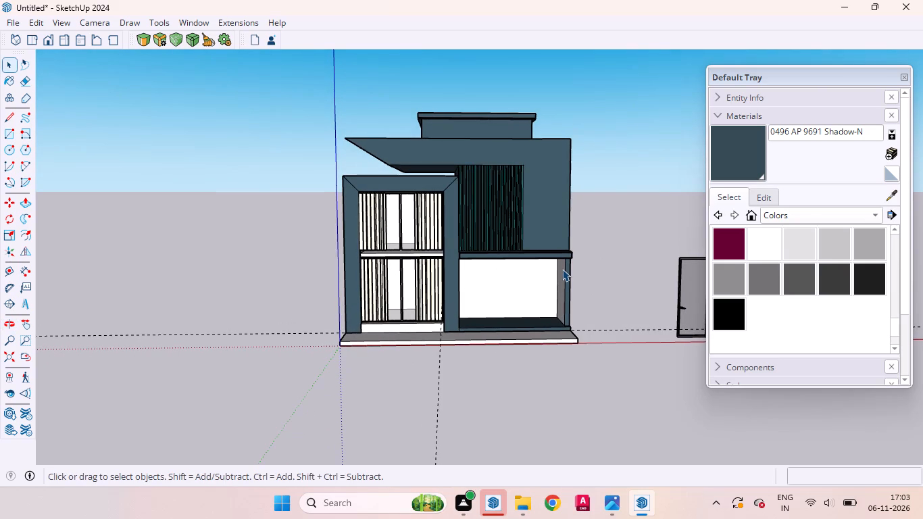
middle_click_drag(556, 303, 579, 298)
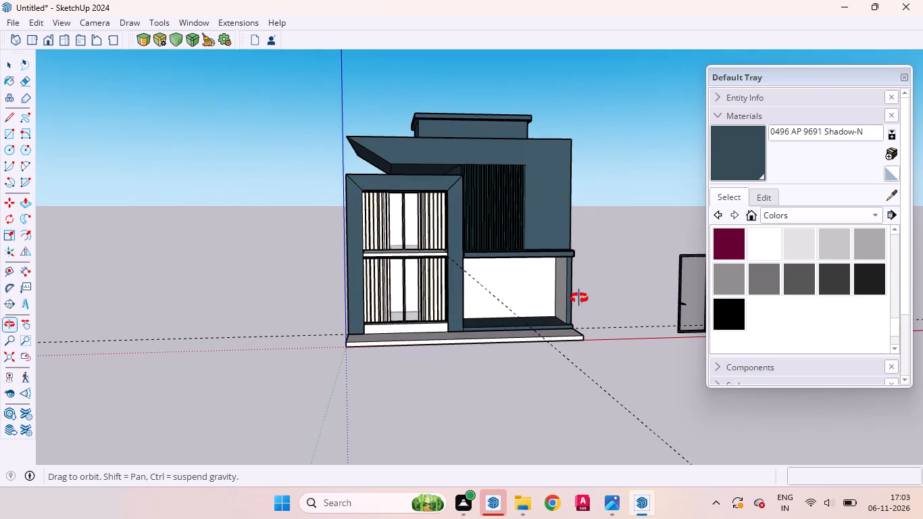
middle_click_drag(579, 298, 541, 306)
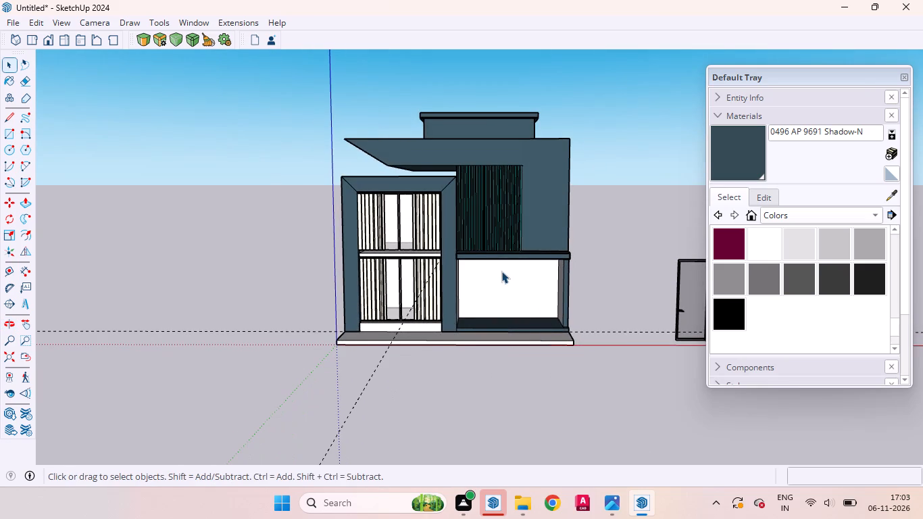
scroll(501, 271, "up", 1)
middle_click_drag(526, 296, 503, 317)
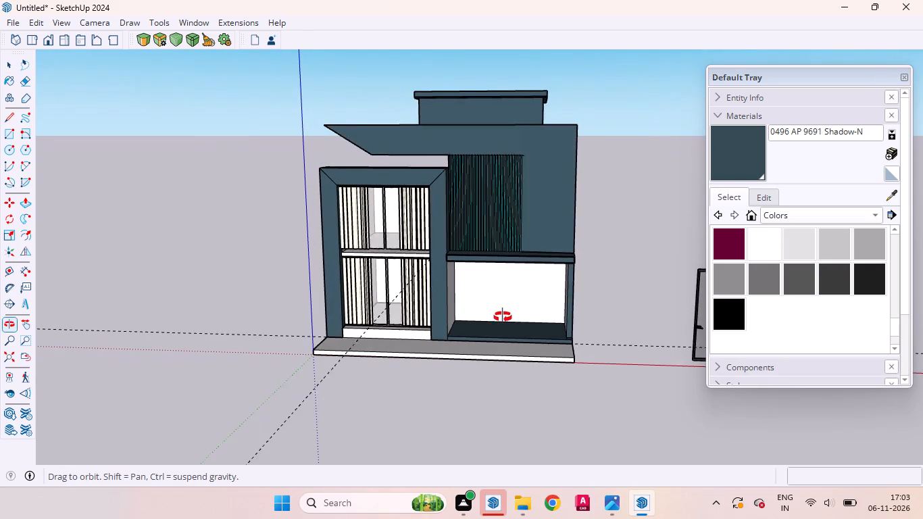
middle_click_drag(503, 317, 509, 327)
middle_click_drag(505, 327, 493, 338)
middle_click(493, 338)
scroll(498, 340, "down", 2)
middle_click_drag(499, 354, 558, 349)
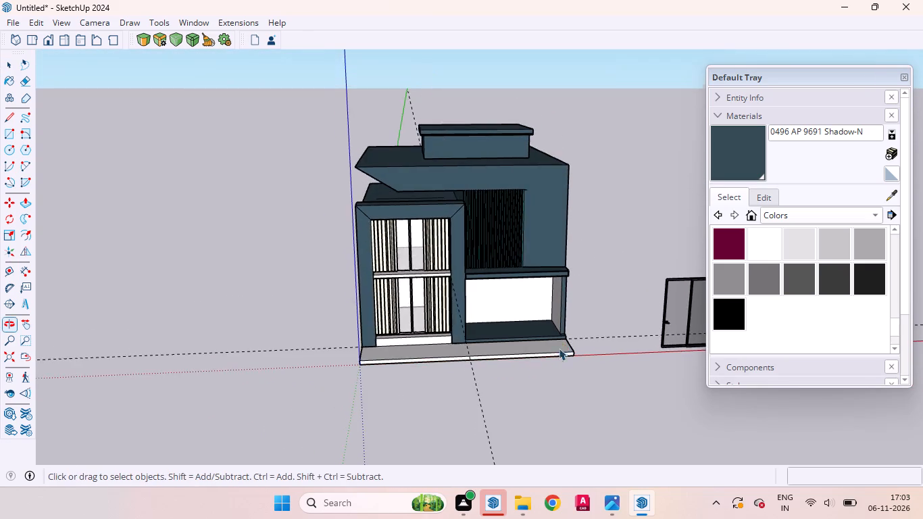
Examine the curtains and the horizontal ledge between them in the tall framed opening, up close and from the front.
scroll(380, 255, "up", 19)
scroll(441, 310, "down", 2)
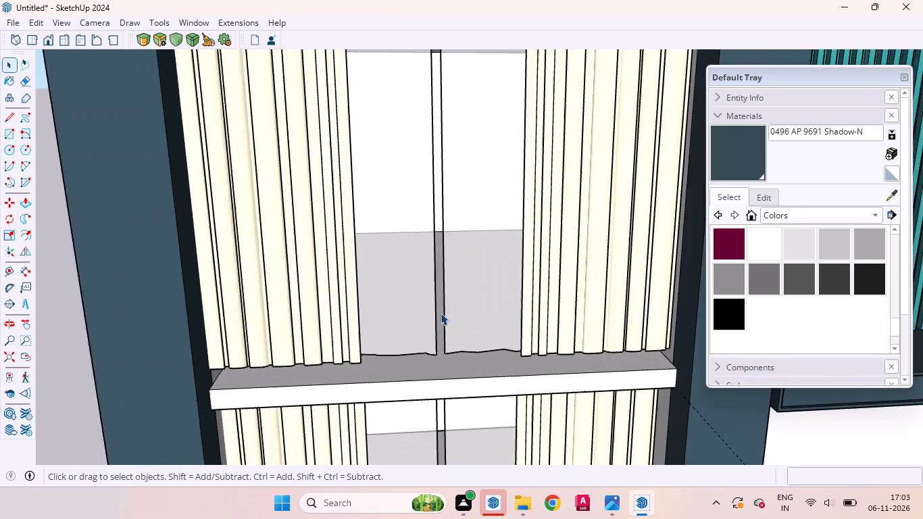
scroll(441, 313, "down", 4)
middle_click_drag(435, 324, 449, 289)
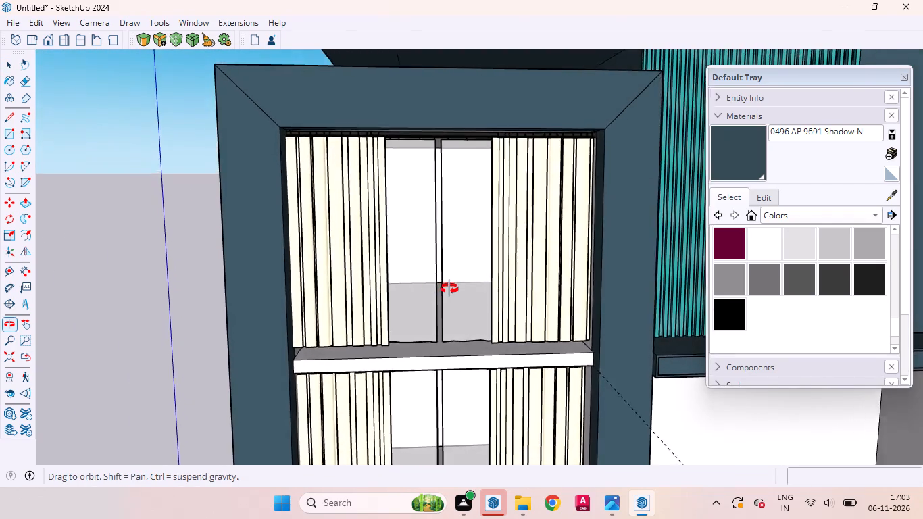
middle_click_drag(449, 289, 370, 330)
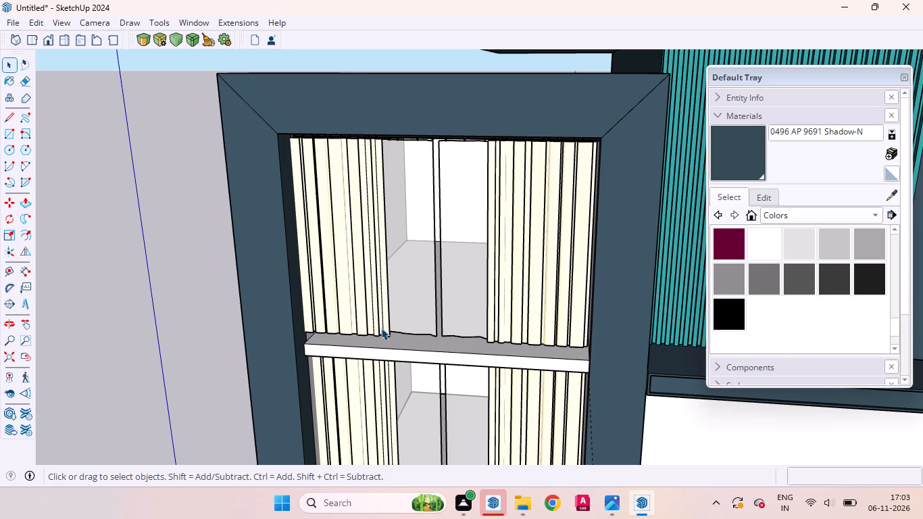
scroll(349, 160, "down", 14)
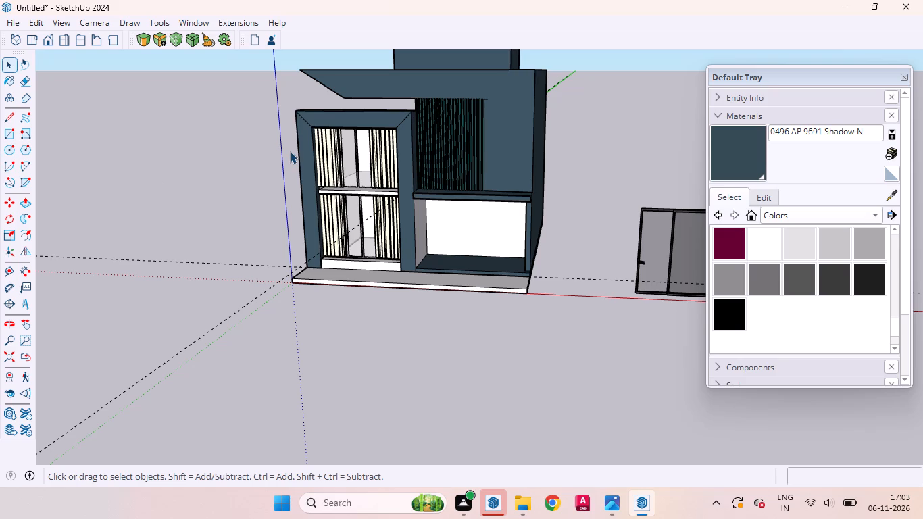
scroll(293, 137, "down", 1)
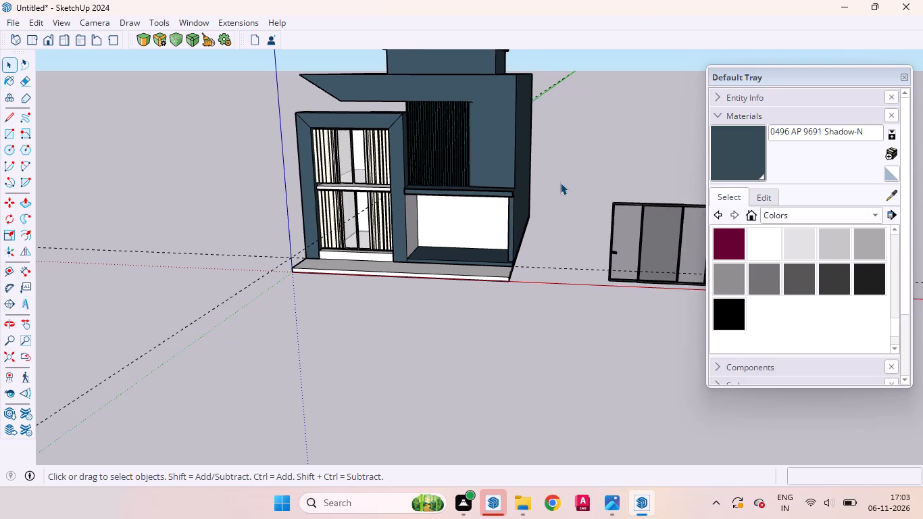
Select the sliding window and compare it with the curtained opening and the open lower compartment from several angles.
scroll(564, 186, "down", 3)
middle_click_drag(549, 237, 563, 162)
scroll(619, 181, "up", 7)
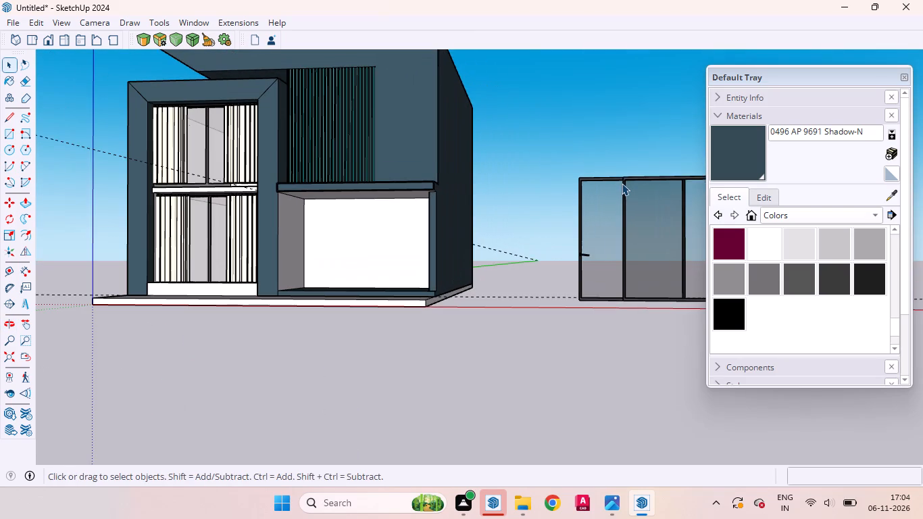
left_click(622, 183)
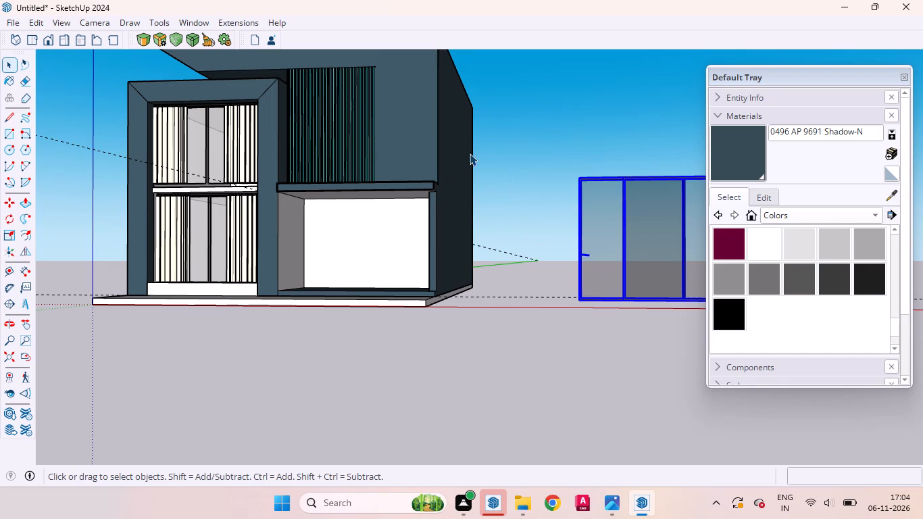
scroll(278, 312, "down", 4)
middle_click_drag(185, 293, 270, 296)
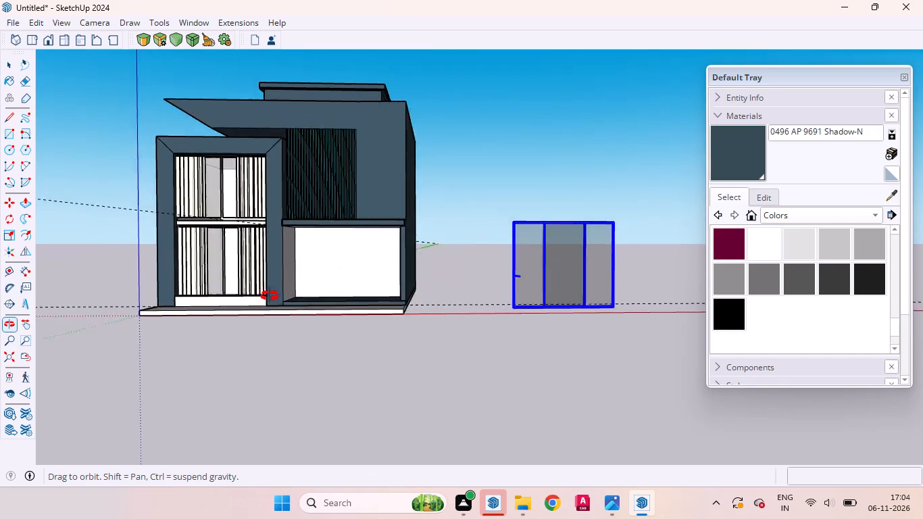
middle_click_drag(270, 296, 311, 284)
scroll(311, 284, "up", 1)
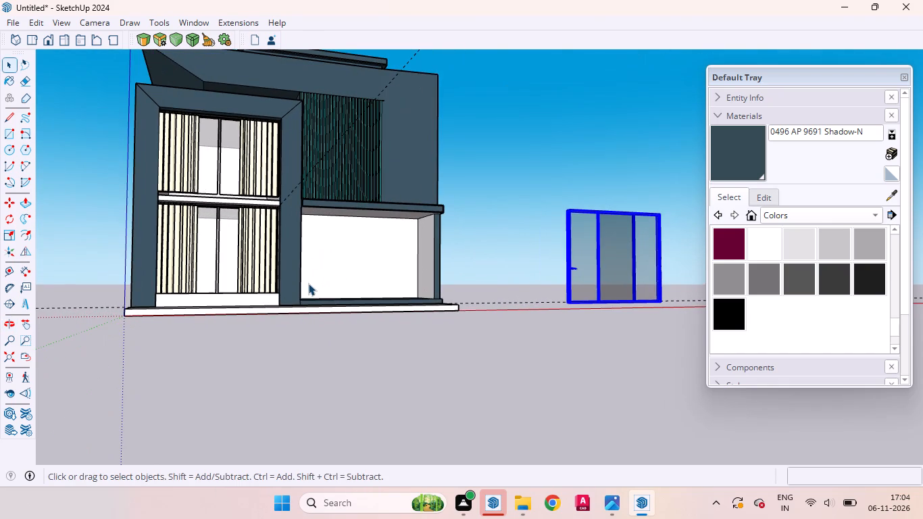
scroll(170, 132, "up", 2)
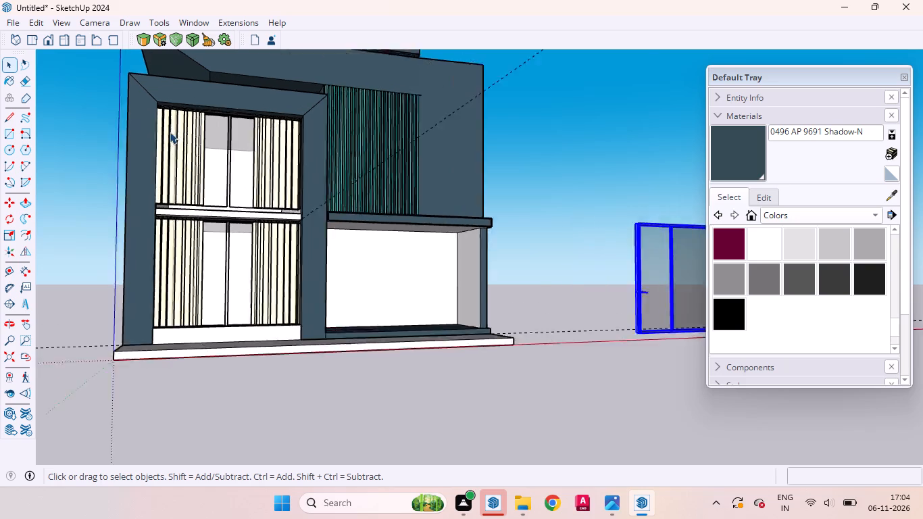
scroll(170, 132, "up", 2)
scroll(172, 137, "down", 2)
scroll(172, 137, "up", 2)
middle_click_drag(200, 196, 98, 166)
scroll(130, 157, "up", 4)
scroll(160, 123, "down", 10)
scroll(482, 199, "up", 4)
scroll(460, 238, "down", 5)
middle_click_drag(509, 226, 464, 318)
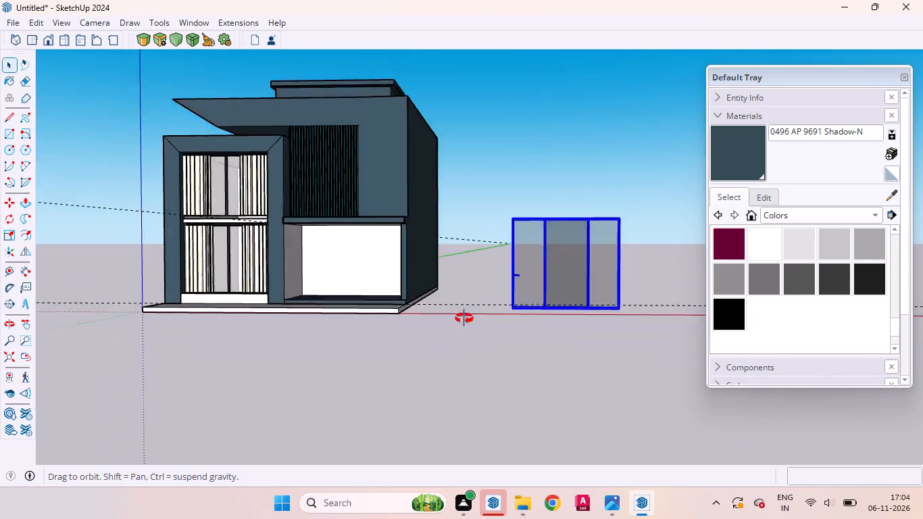
middle_click_drag(464, 318, 416, 393)
Inspect the selected sliding window's frame and panels up close and check its size against the whole unit.
scroll(517, 298, "up", 15)
scroll(416, 259, "down", 4)
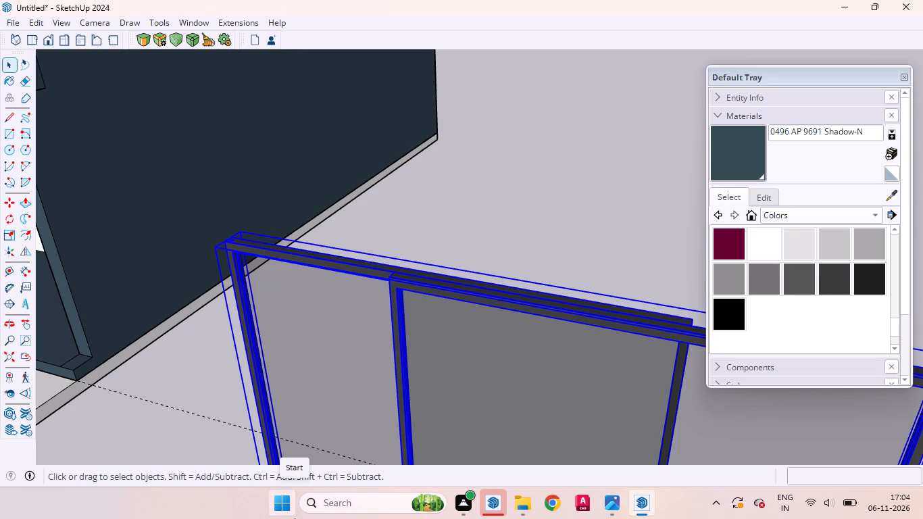
scroll(295, 509, "down", 4)
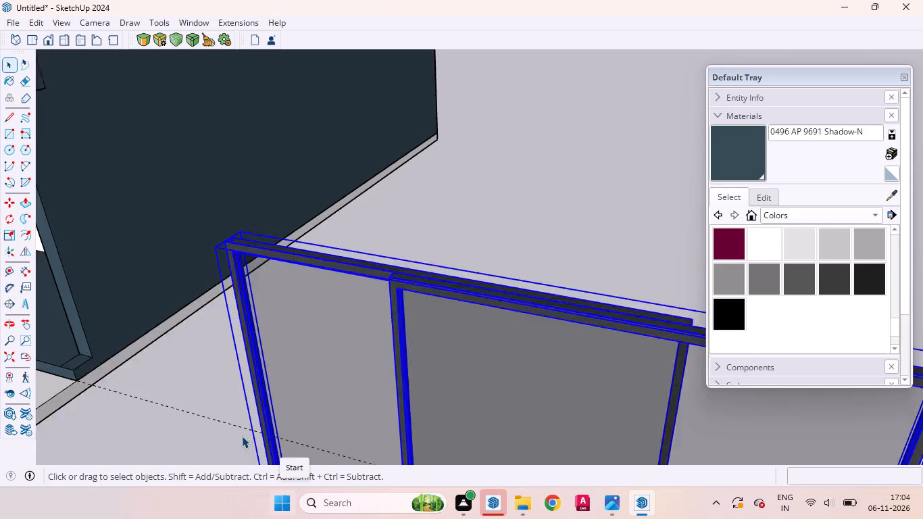
scroll(182, 339, "down", 11)
middle_click_drag(350, 297, 485, 171)
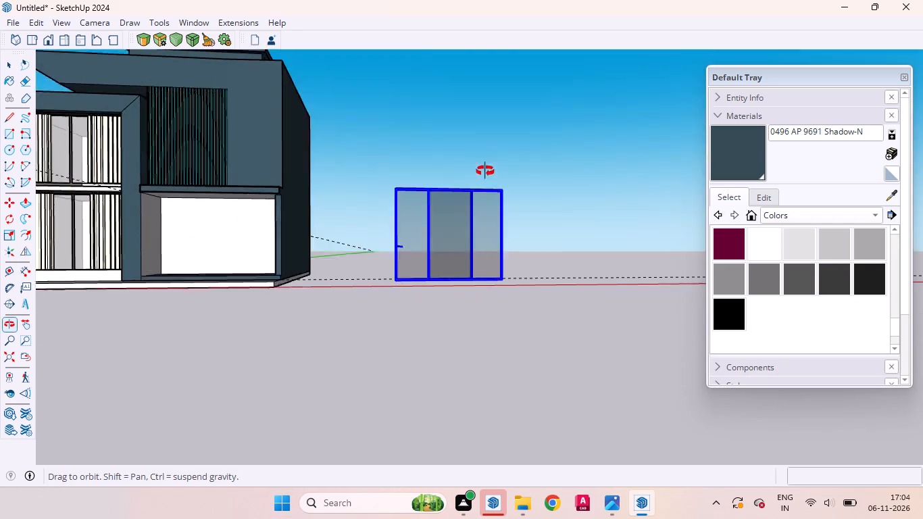
middle_click_drag(485, 171, 485, 169)
scroll(457, 176, "up", 8)
scroll(455, 191, "down", 1)
scroll(455, 191, "up", 2)
middle_click_drag(408, 230, 329, 232)
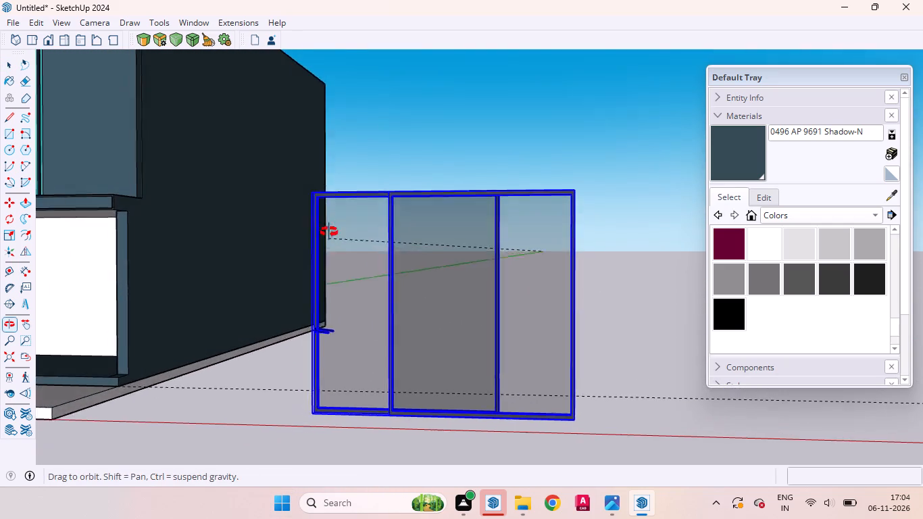
middle_click_drag(329, 232, 326, 232)
scroll(420, 314, "down", 7)
middle_click_drag(451, 284, 467, 325)
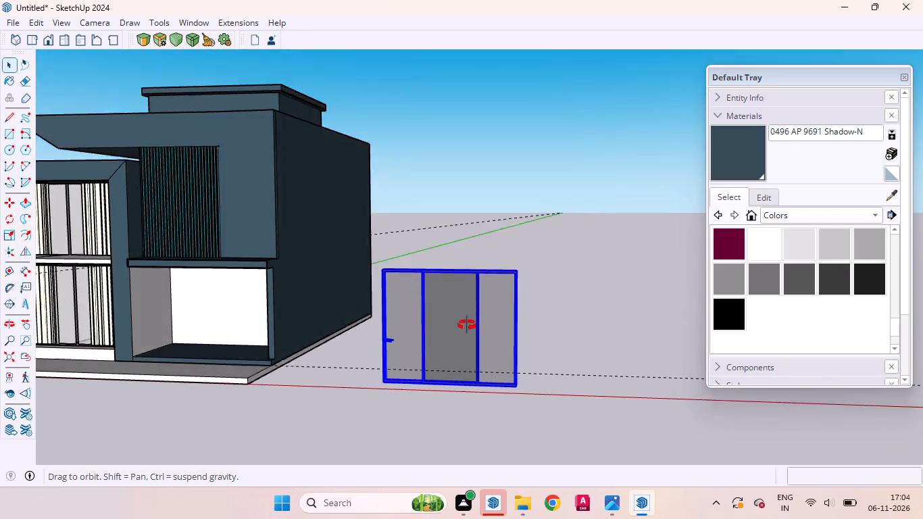
middle_click_drag(467, 325, 470, 335)
scroll(528, 290, "down", 4)
scroll(416, 268, "down", 4)
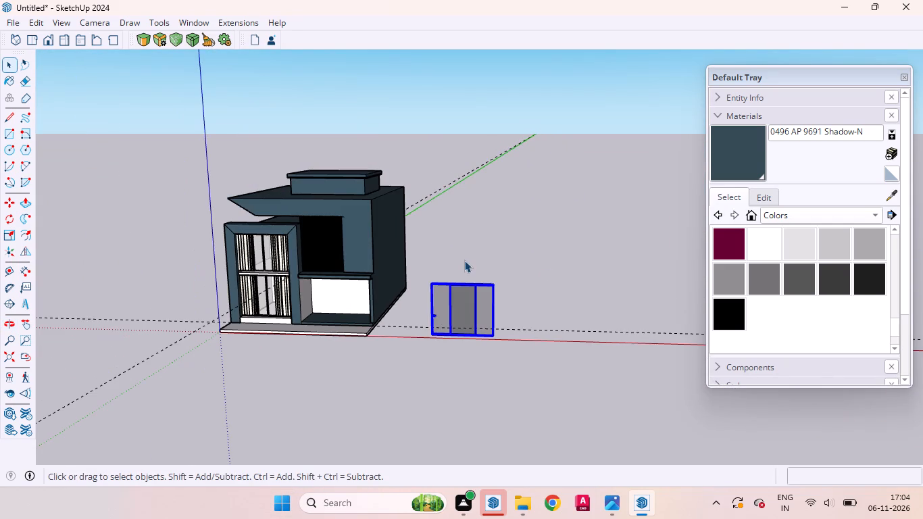
scroll(482, 274, "up", 8)
scroll(500, 307, "down", 4)
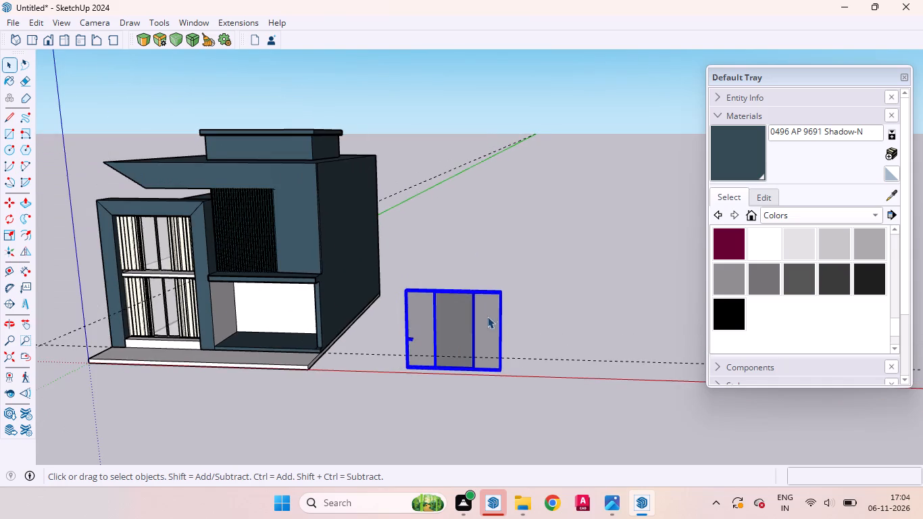
middle_click_drag(493, 319, 518, 324)
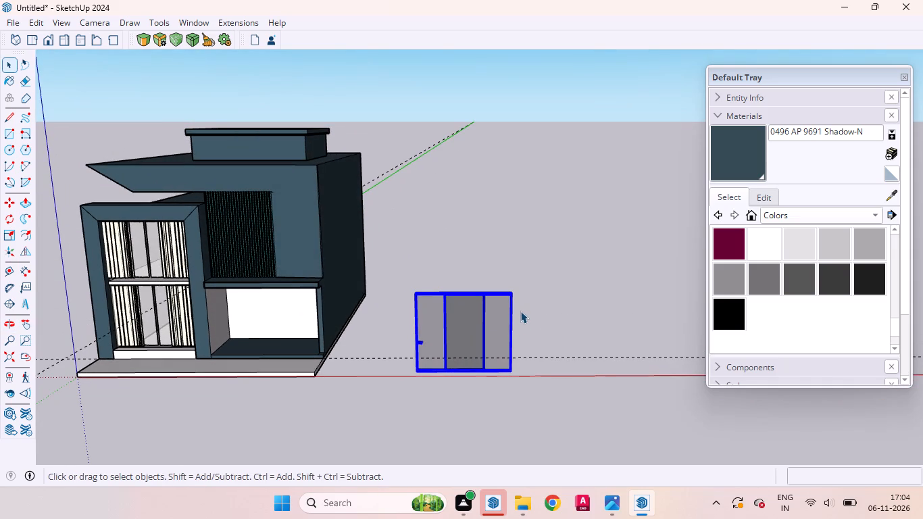
scroll(505, 341, "down", 2)
middle_click_drag(512, 368, 491, 345)
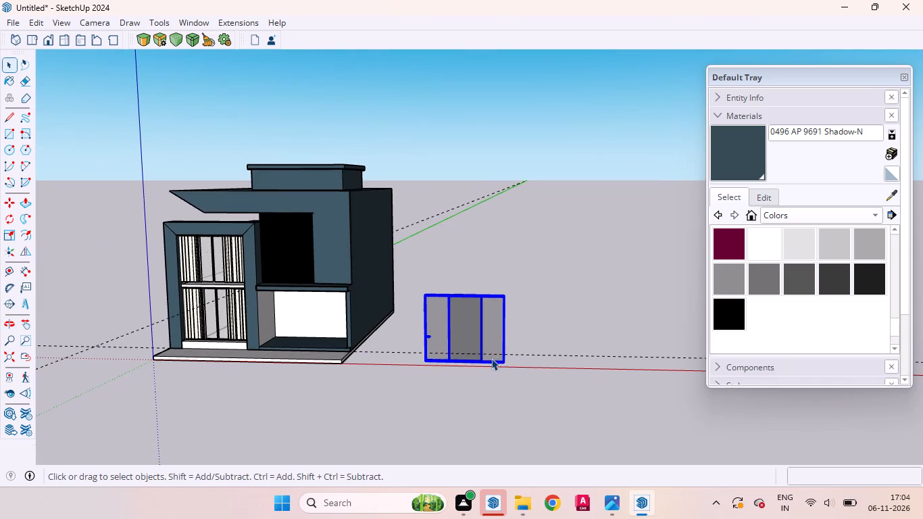
scroll(595, 339, "up", 2)
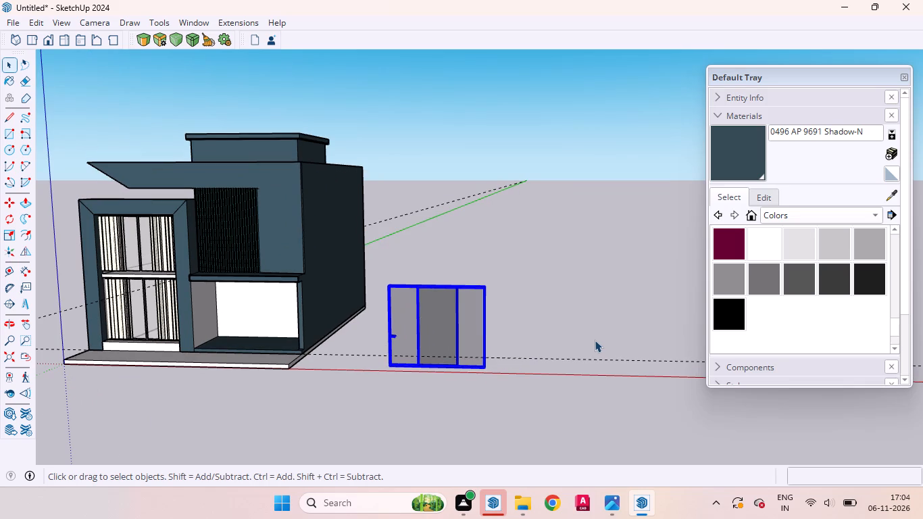
scroll(635, 293, "down", 4)
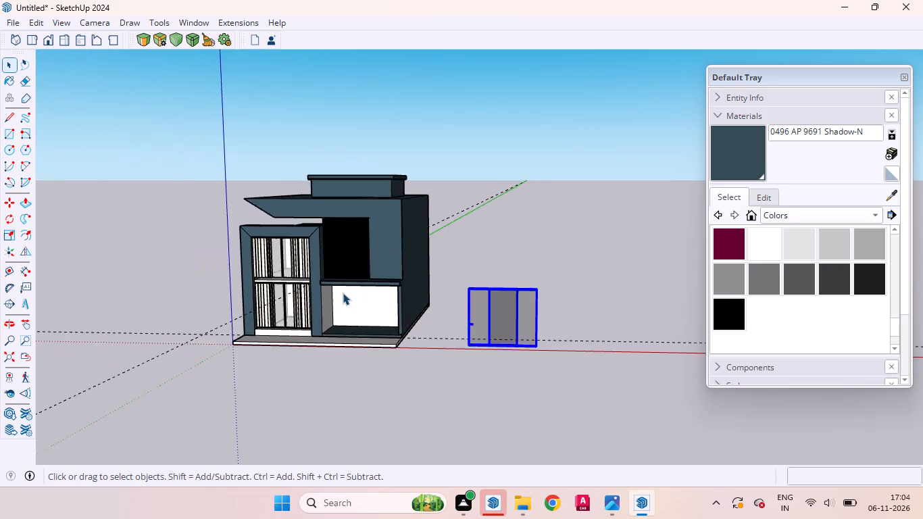
Examine the open lower compartment below the vertical slats from low, frontal and corner views, where the sliding window should fit.
scroll(343, 293, "up", 9)
middle_click_drag(318, 314, 352, 267)
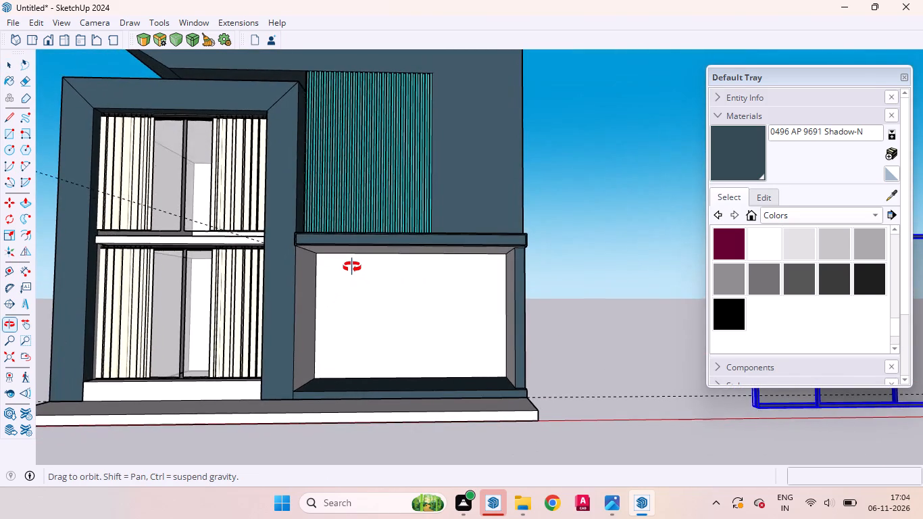
middle_click_drag(352, 267, 344, 242)
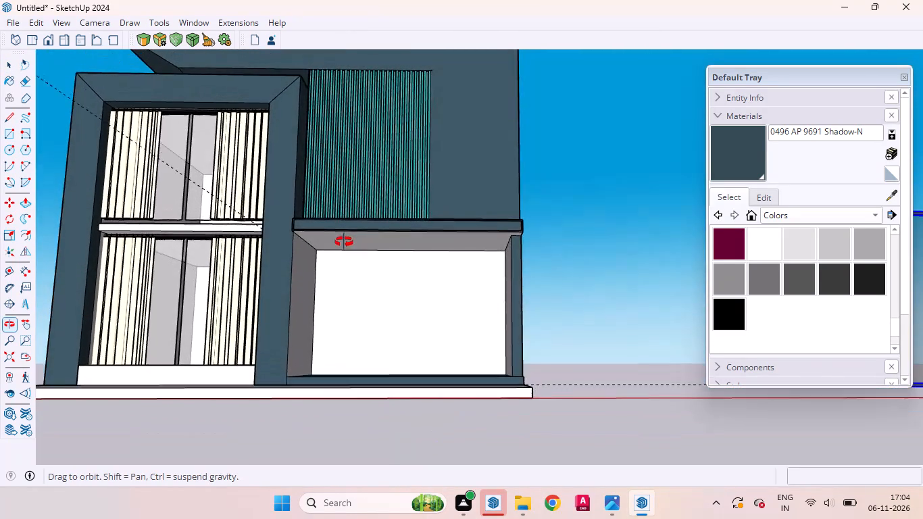
middle_click_drag(344, 242, 345, 269)
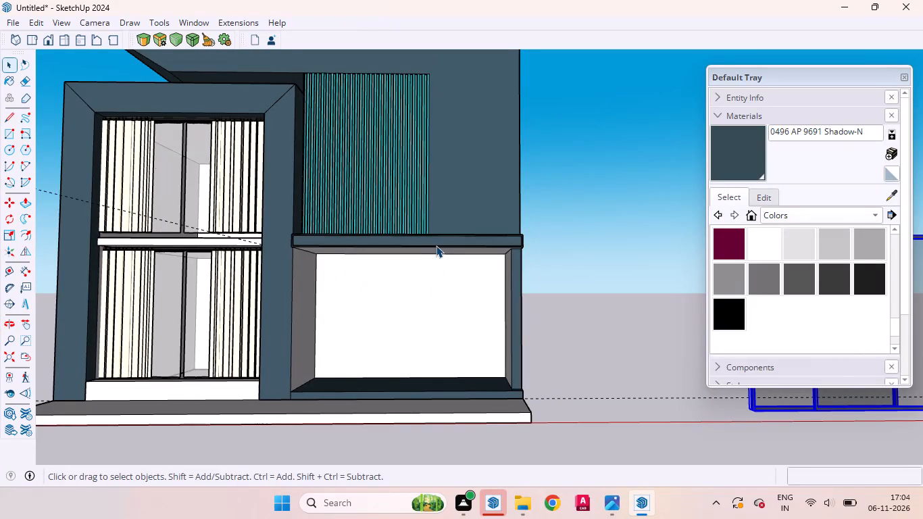
scroll(426, 245, "up", 1)
scroll(497, 320, "down", 2)
middle_click_drag(491, 318, 493, 318)
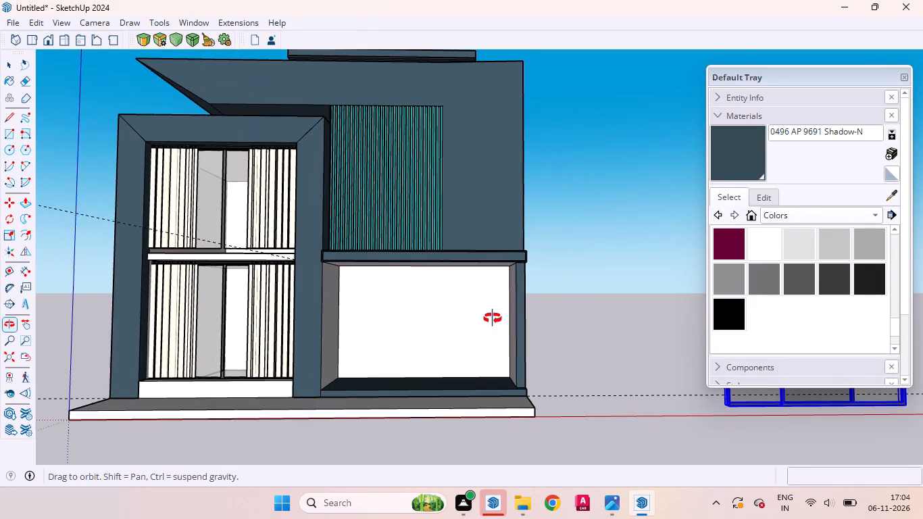
middle_click_drag(493, 318, 464, 273)
scroll(464, 275, "up", 3)
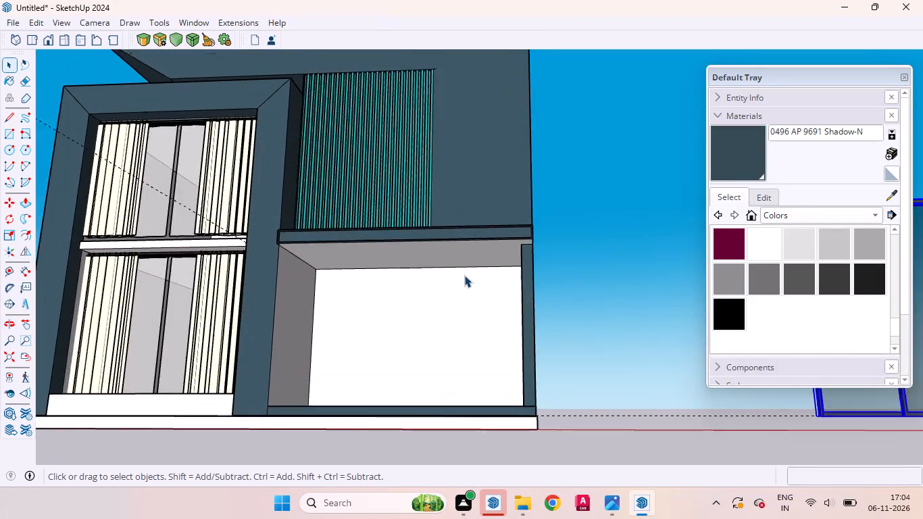
middle_click_drag(466, 289, 467, 312)
scroll(467, 312, "down", 2)
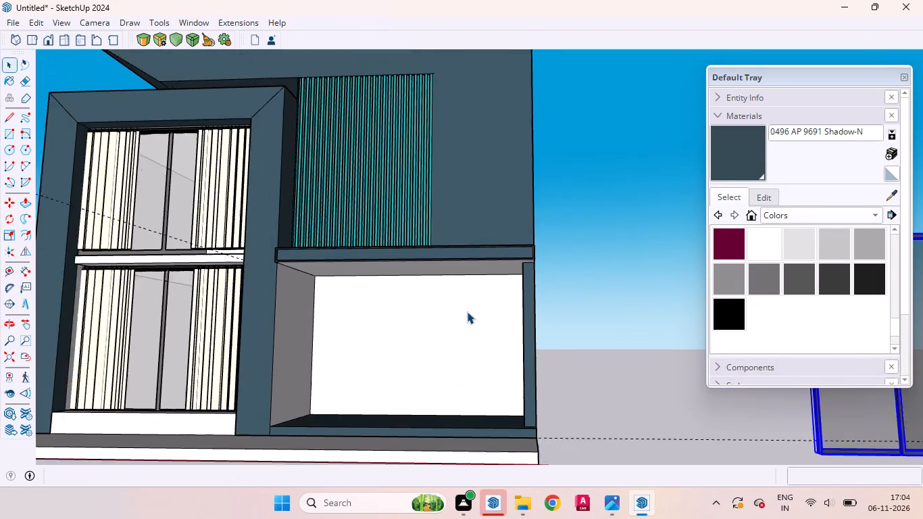
middle_click_drag(451, 294, 437, 279)
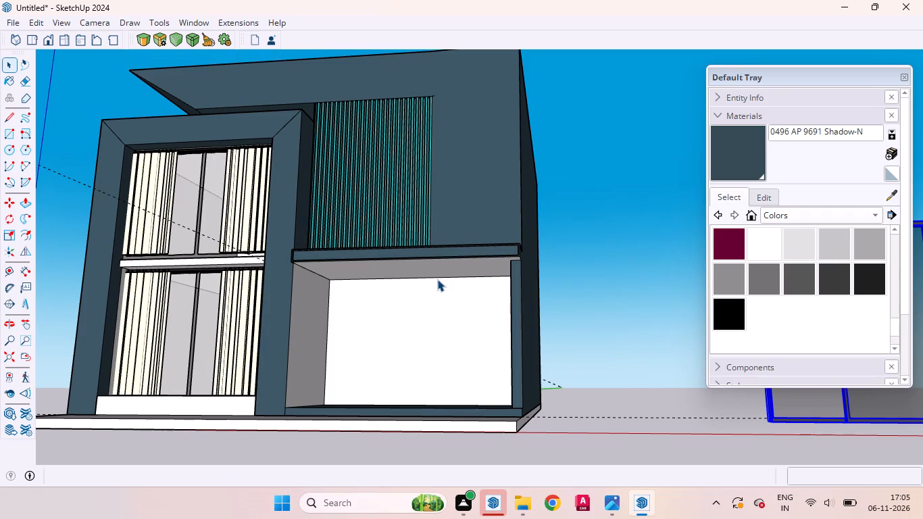
scroll(472, 326, "down", 1)
middle_click_drag(474, 329, 498, 331)
scroll(508, 350, "down", 1)
middle_click_drag(512, 352, 541, 372)
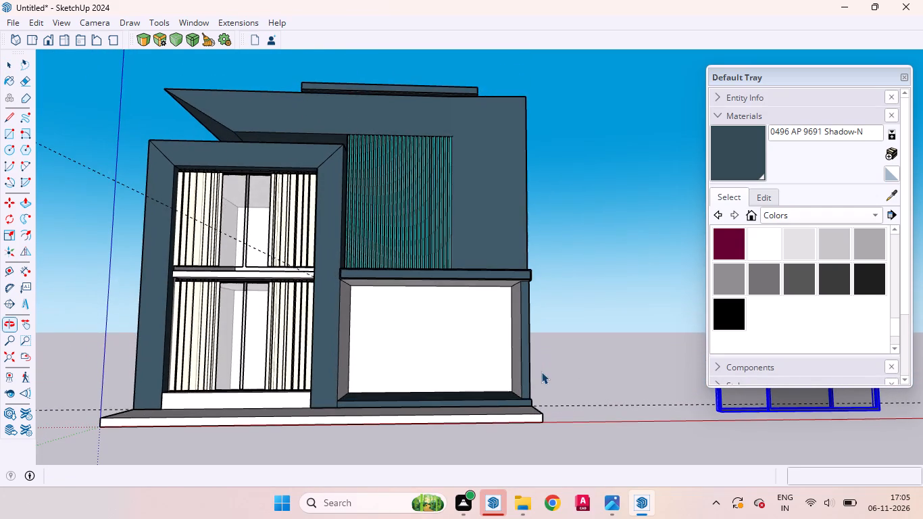
scroll(530, 373, "down", 3)
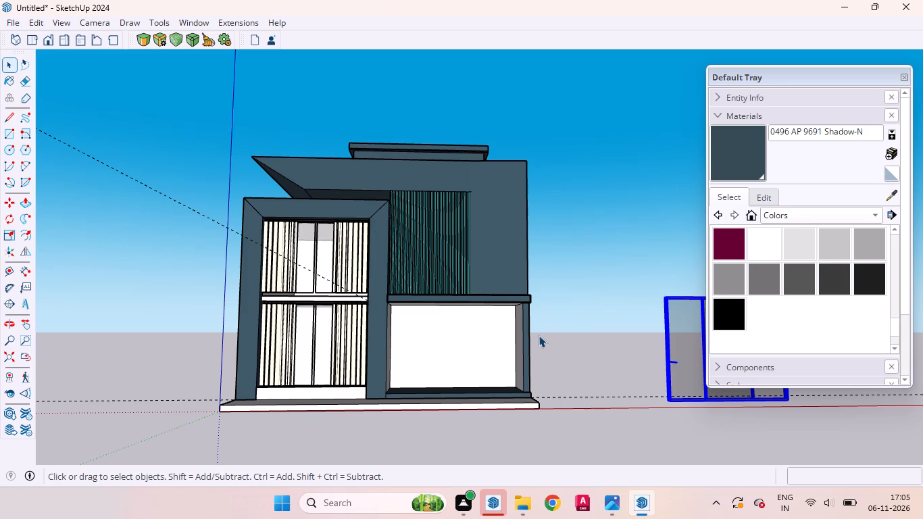
scroll(539, 336, "down", 1)
middle_click_drag(518, 333, 493, 362)
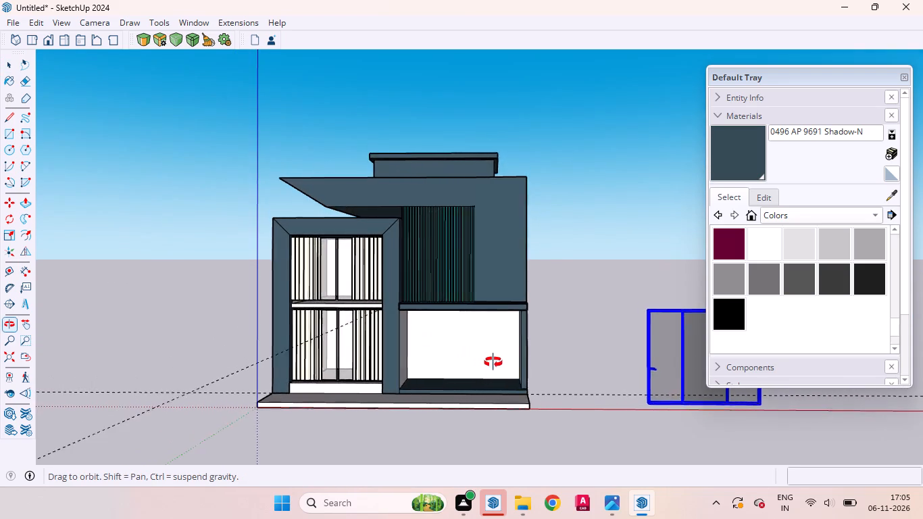
middle_click_drag(493, 362, 479, 326)
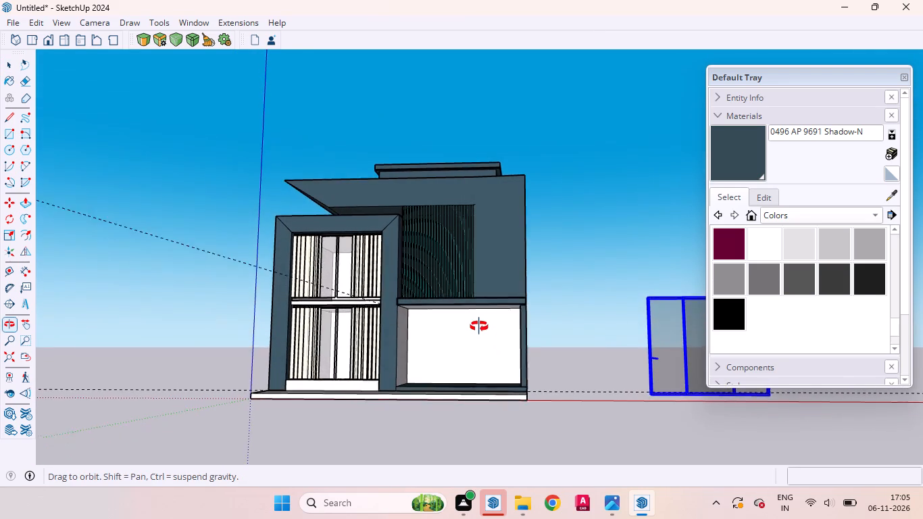
middle_click_drag(479, 326, 469, 345)
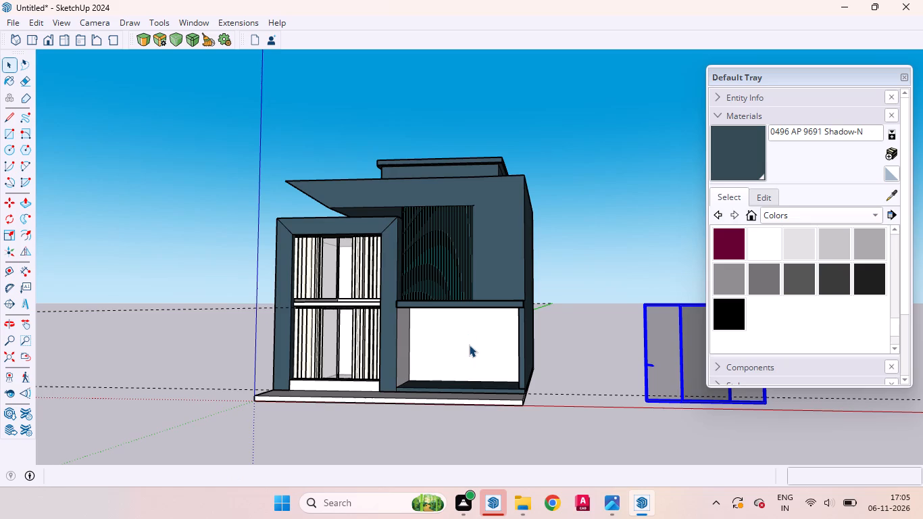
scroll(475, 345, "up", 1)
middle_click_drag(473, 353, 461, 345)
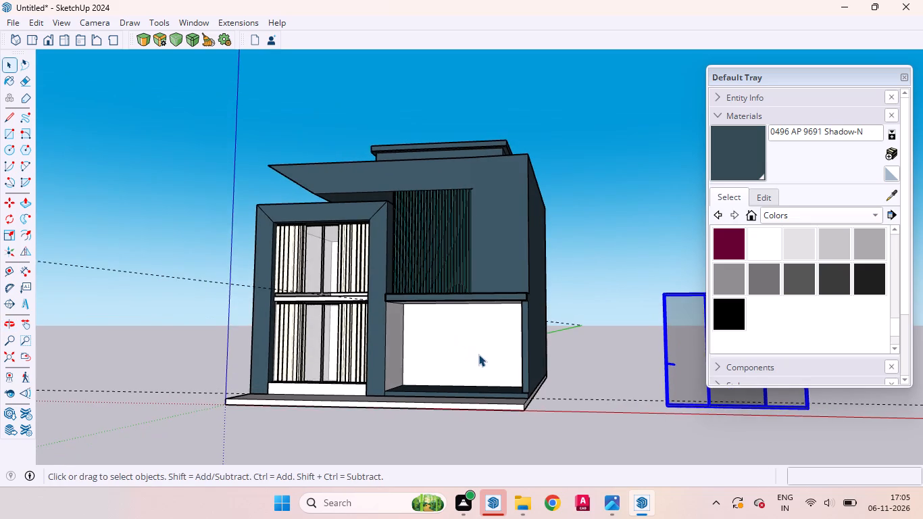
Compare the curtained opening, the open lower compartment and the selected sliding window from frontal, low and raised views.
scroll(482, 357, "down", 1)
middle_click(482, 357)
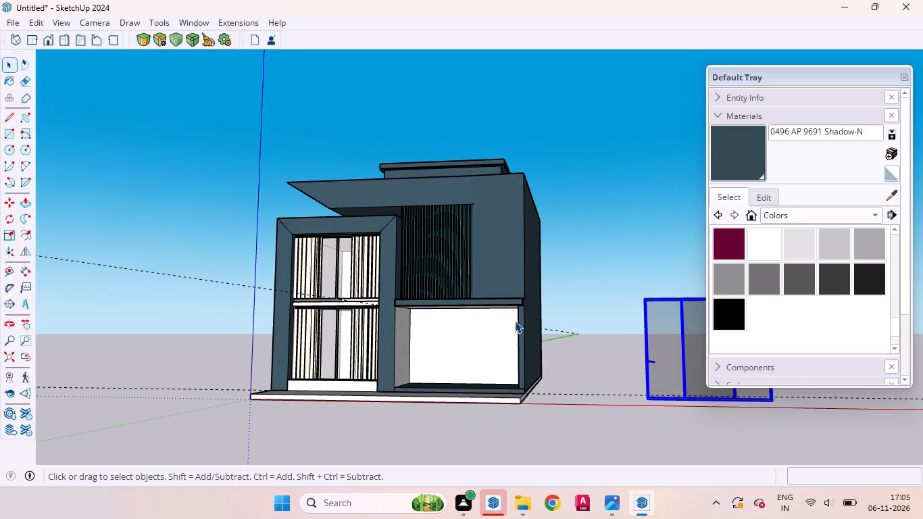
scroll(515, 320, "up", 1)
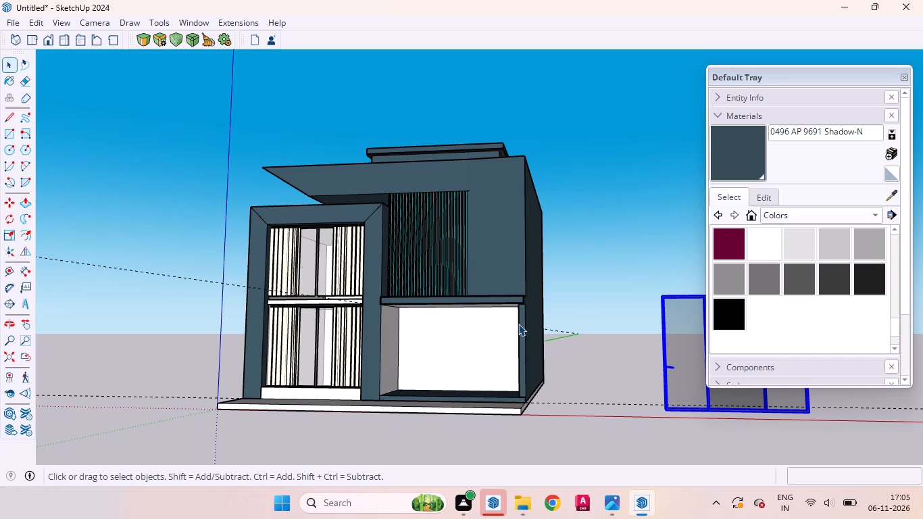
middle_click_drag(518, 324, 501, 318)
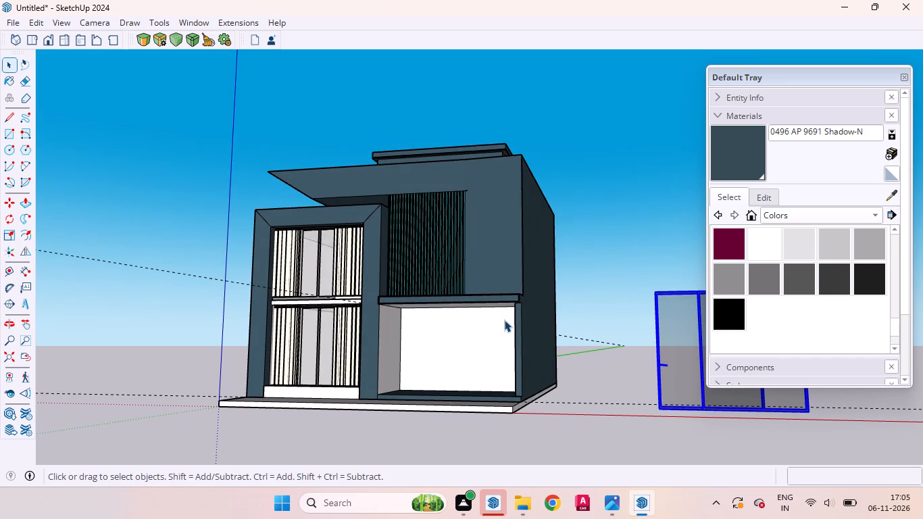
middle_click_drag(514, 327, 512, 327)
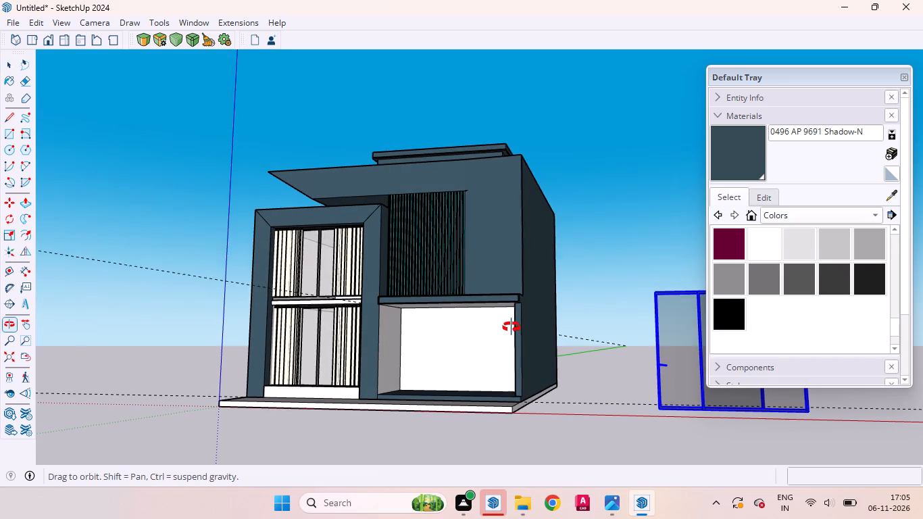
middle_click_drag(512, 327, 527, 357)
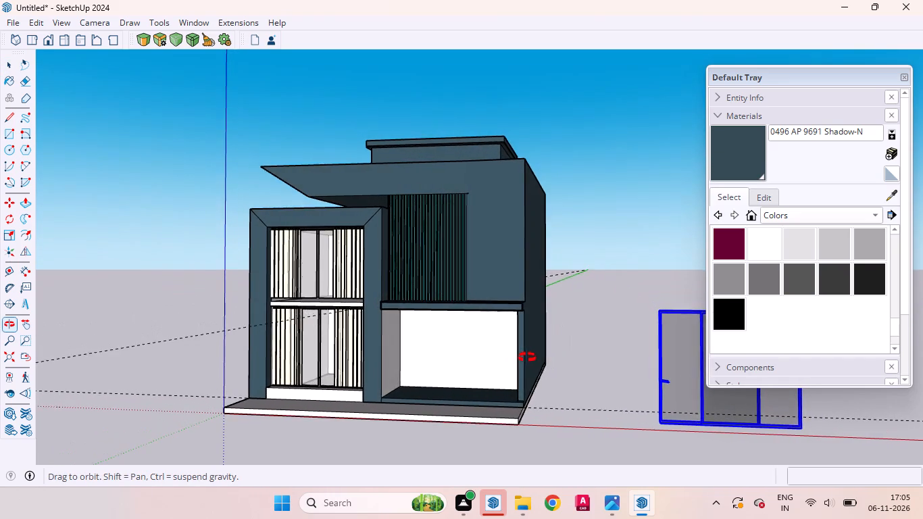
middle_click_drag(527, 357, 512, 343)
scroll(512, 343, "up", 1)
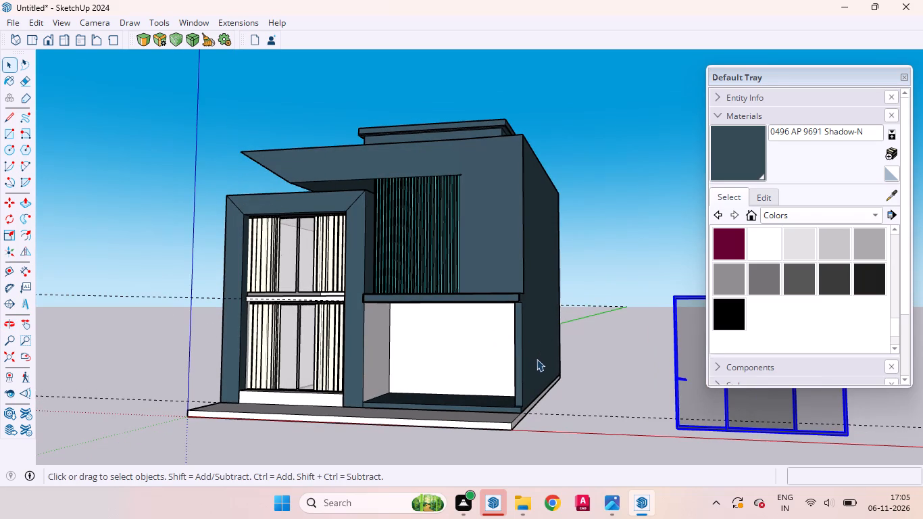
scroll(535, 362, "down", 1)
middle_click_drag(541, 368, 576, 389)
scroll(322, 328, "down", 3)
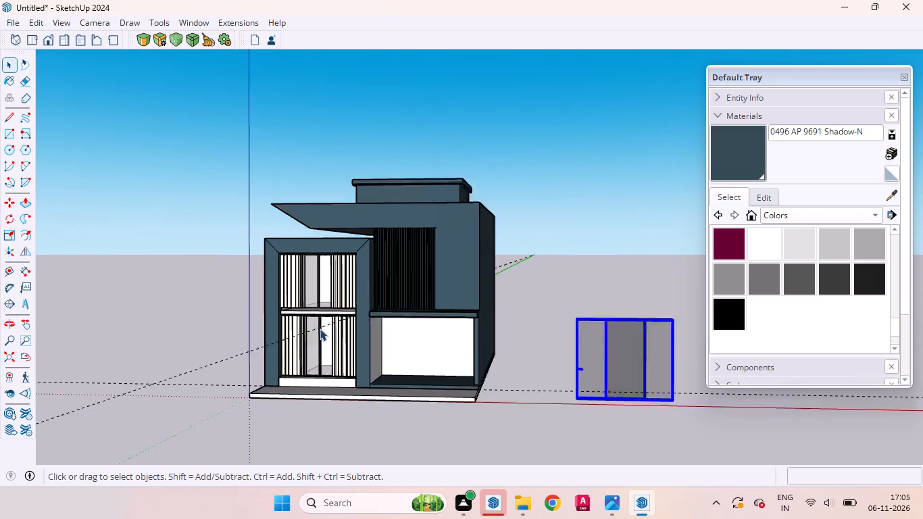
scroll(320, 328, "down", 1)
scroll(578, 312, "up", 7)
Move the sliding window by its upper-left corner to the inner upper-left corner of the tall curtained opening.
key("m")
scroll(561, 329, "up", 6)
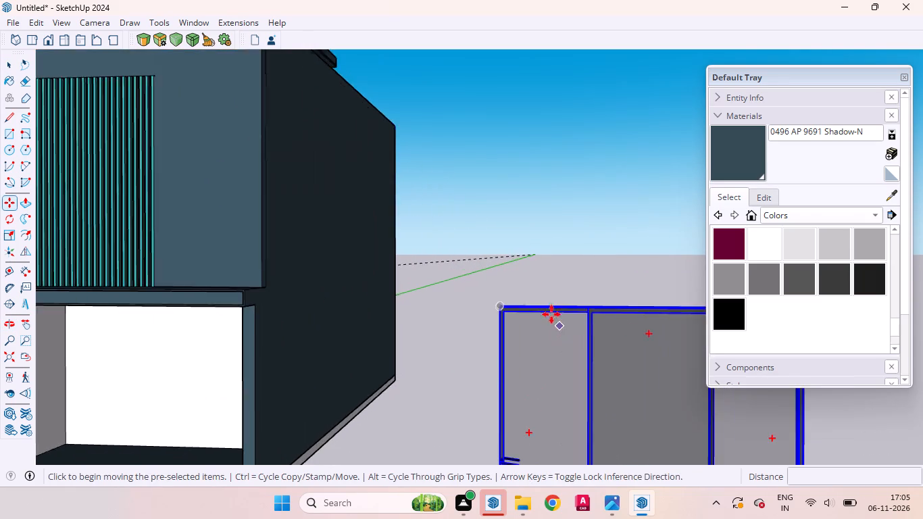
scroll(551, 314, "up", 5)
middle_click_drag(526, 336, 440, 393)
scroll(444, 330, "up", 4)
scroll(456, 315, "down", 2)
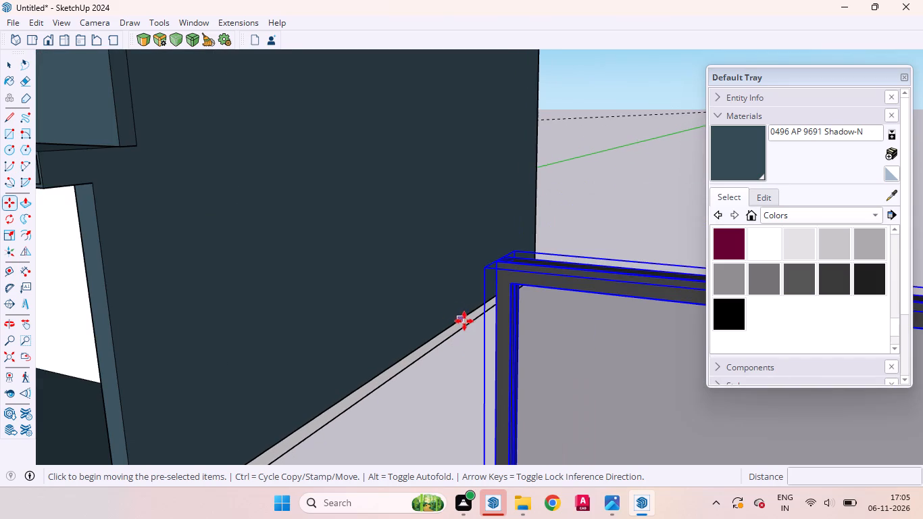
left_click(484, 267)
scroll(470, 134, "down", 12)
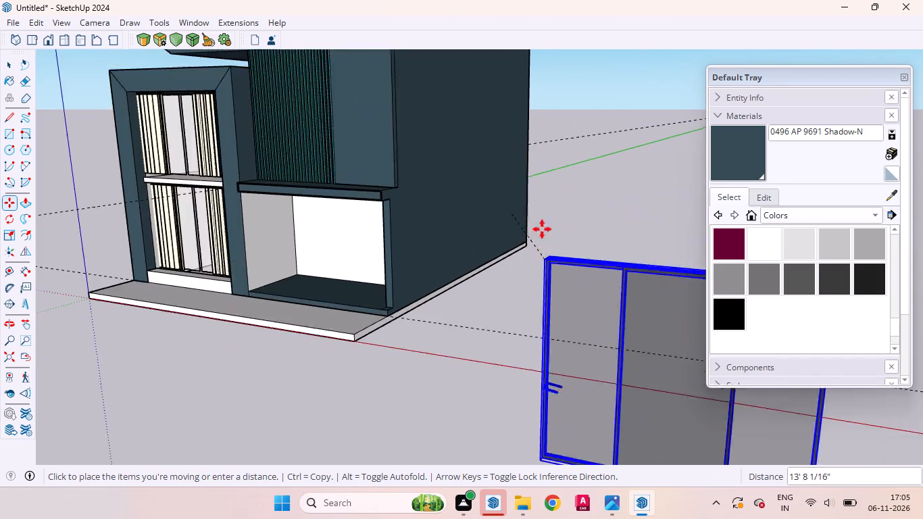
scroll(542, 229, "down", 10)
scroll(357, 124, "up", 9)
middle_click_drag(376, 170, 459, 132)
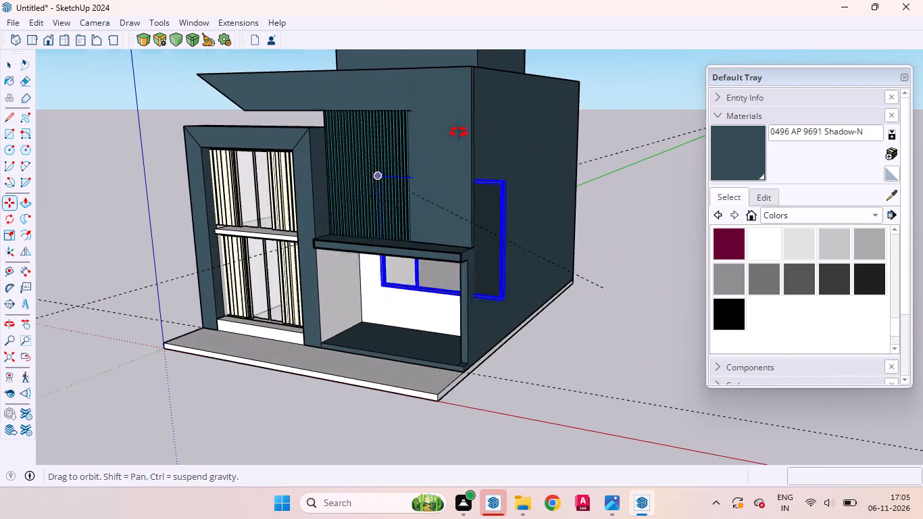
middle_click_drag(459, 132, 543, 83)
scroll(453, 206, "down", 4)
scroll(339, 162, "up", 9)
middle_click_drag(251, 139, 125, 154)
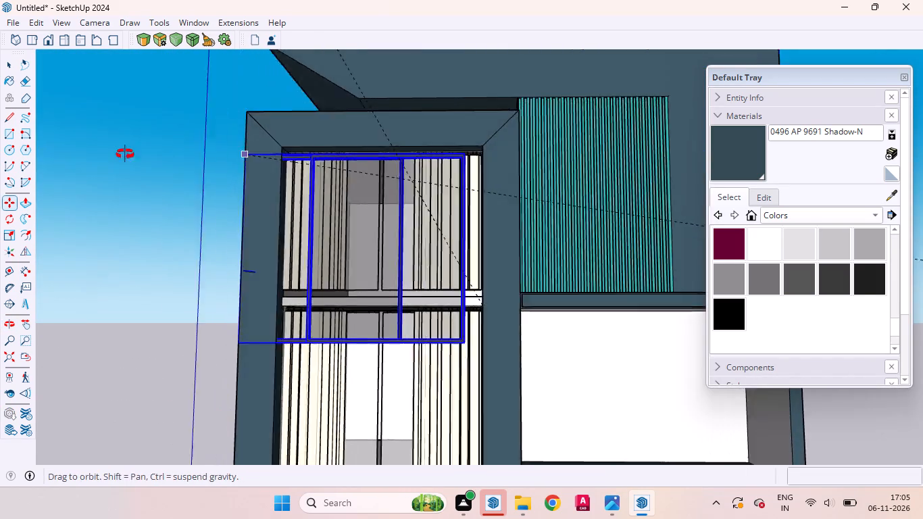
middle_click_drag(125, 154, 105, 176)
scroll(220, 182, "up", 20)
middle_click_drag(297, 203, 275, 161)
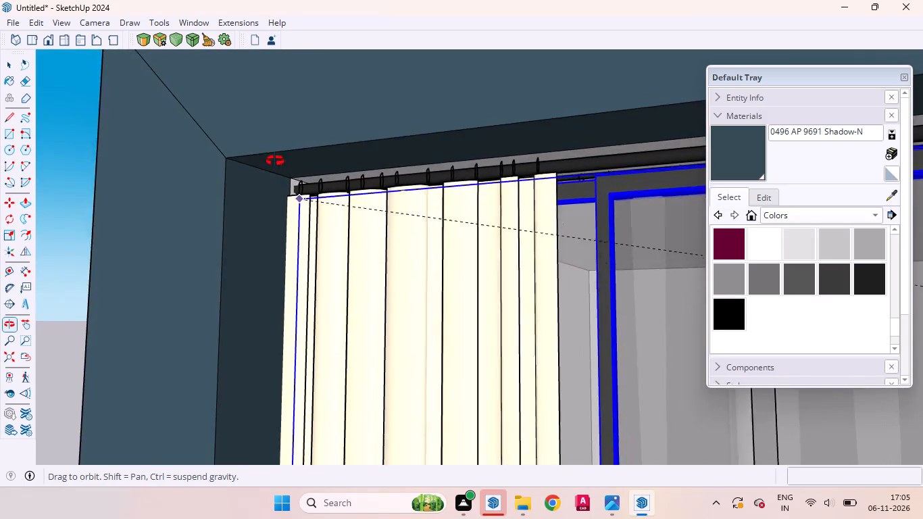
middle_click_drag(275, 161, 251, 151)
scroll(255, 176, "up", 8)
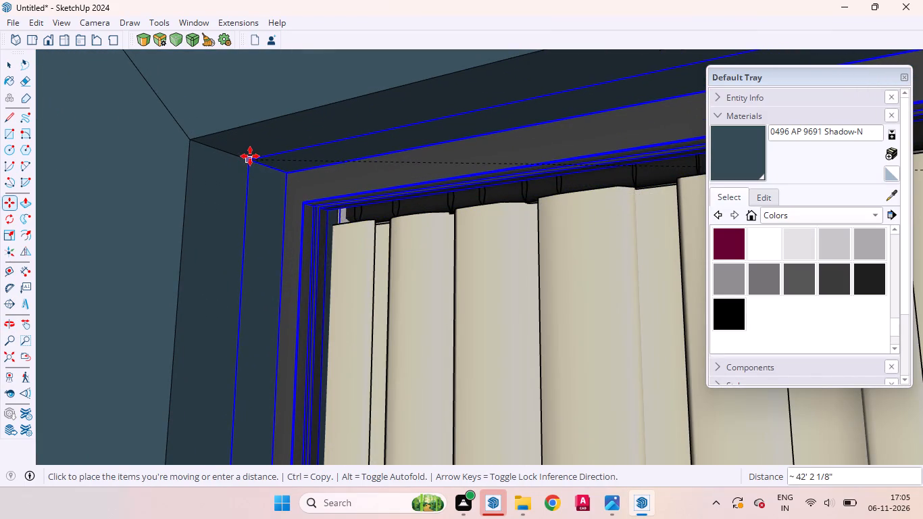
left_click(249, 156)
Scale the sliding window's width so its far side meets the inner face of the tall opening's frame.
scroll(289, 187, "up", 6)
middle_click_drag(343, 249, 190, 201)
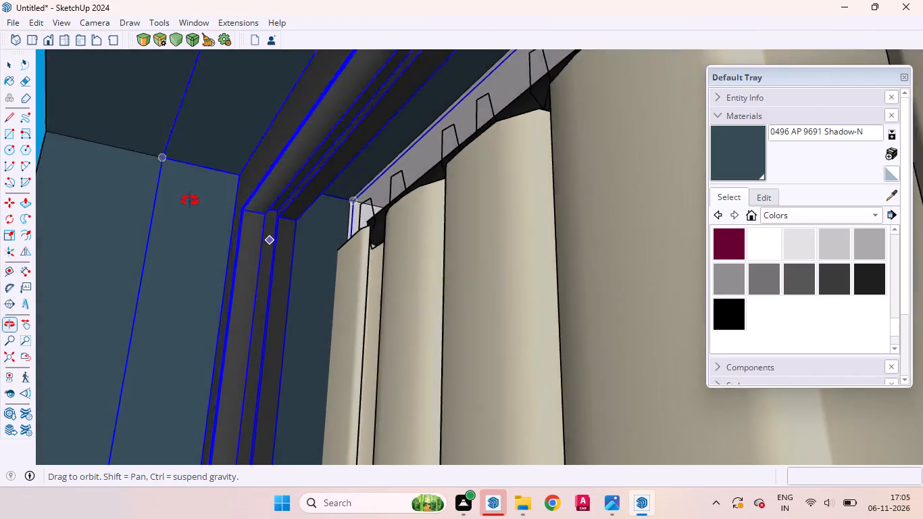
middle_click_drag(190, 201, 437, 255)
scroll(386, 234, "down", 13)
scroll(340, 157, "up", 1)
scroll(340, 157, "down", 4)
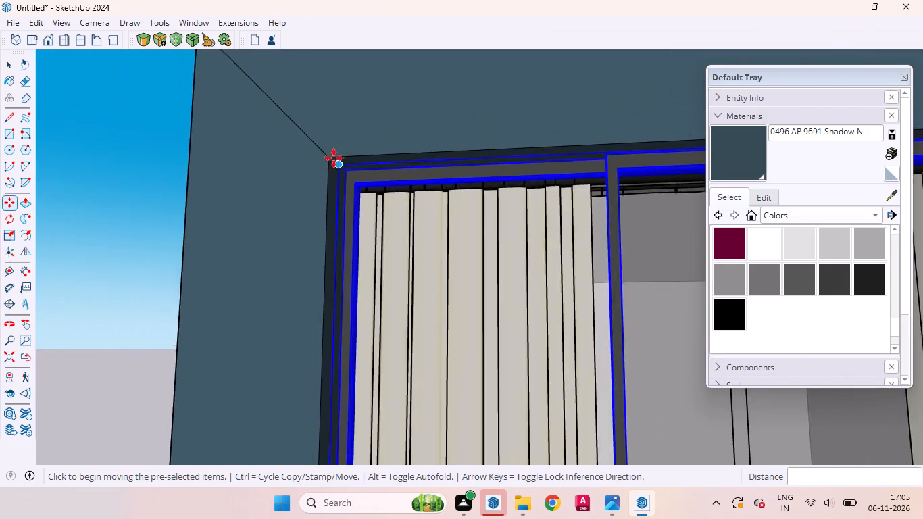
scroll(334, 158, "down", 17)
middle_click_drag(422, 233, 497, 228)
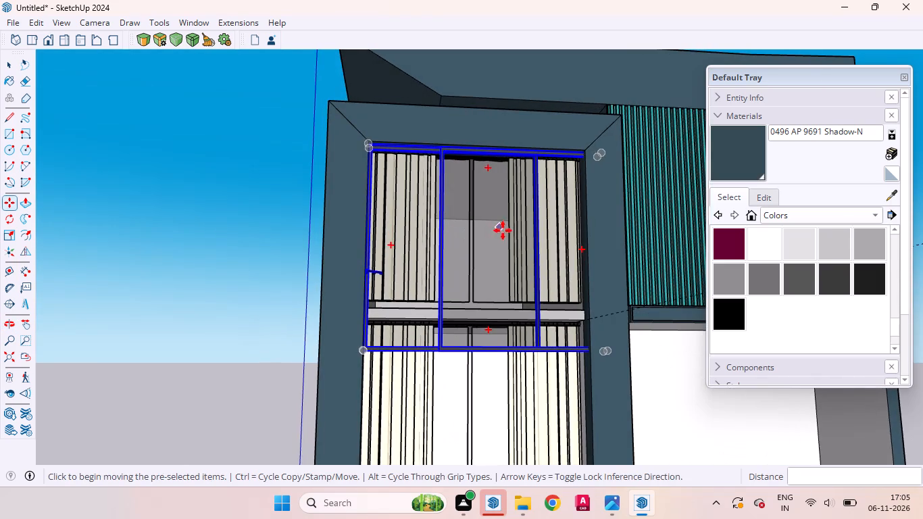
key("s")
scroll(573, 251, "up", 6)
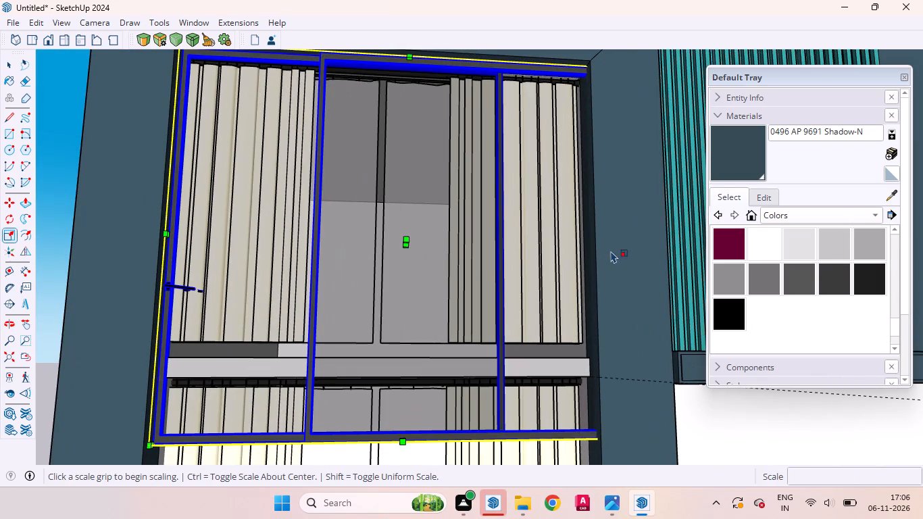
left_click_drag(618, 250, 617, 250)
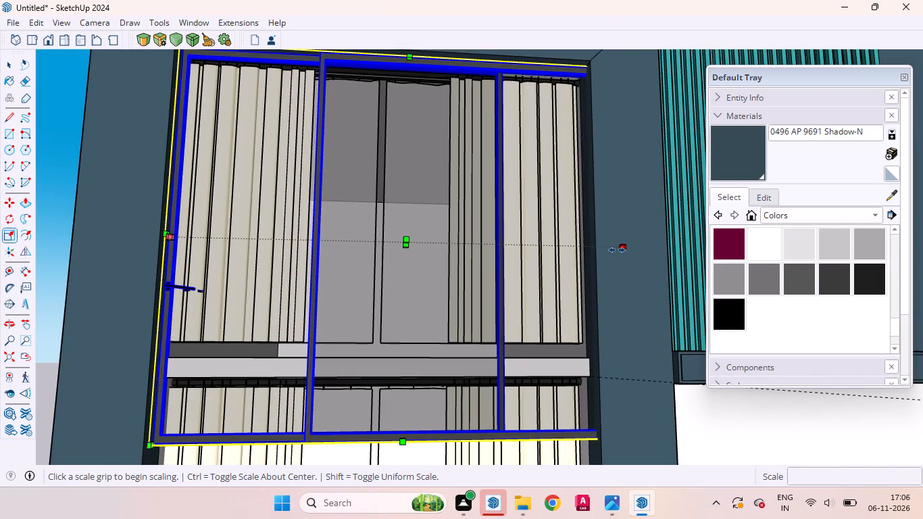
left_click_drag(617, 250, 592, 243)
scroll(492, 155, "down", 1)
scroll(492, 155, "up", 1)
scroll(492, 155, "down", 5)
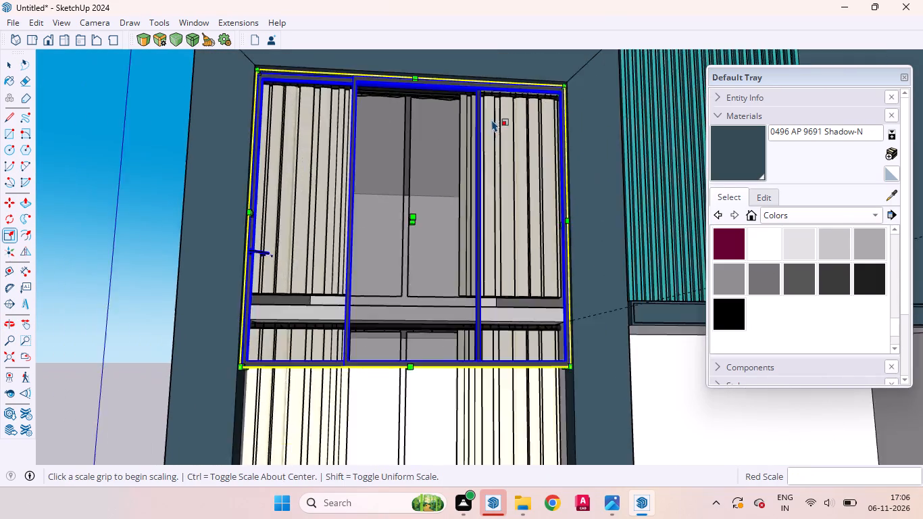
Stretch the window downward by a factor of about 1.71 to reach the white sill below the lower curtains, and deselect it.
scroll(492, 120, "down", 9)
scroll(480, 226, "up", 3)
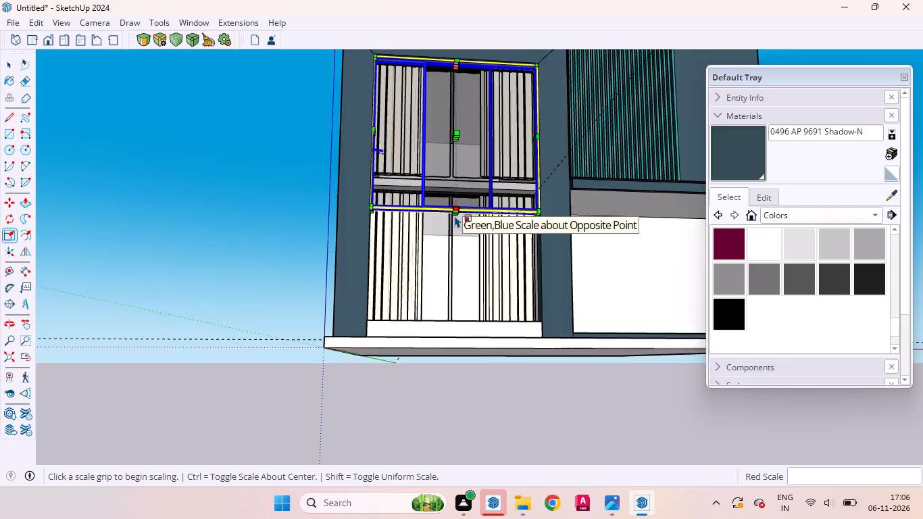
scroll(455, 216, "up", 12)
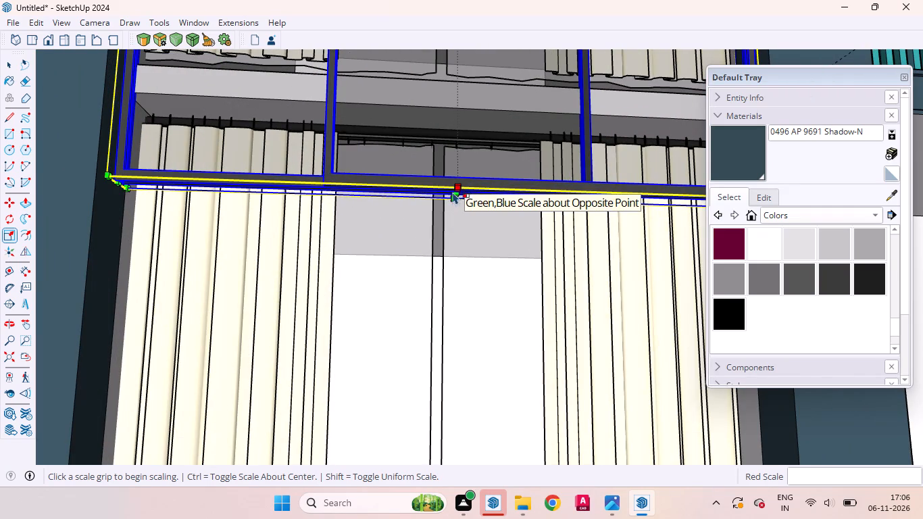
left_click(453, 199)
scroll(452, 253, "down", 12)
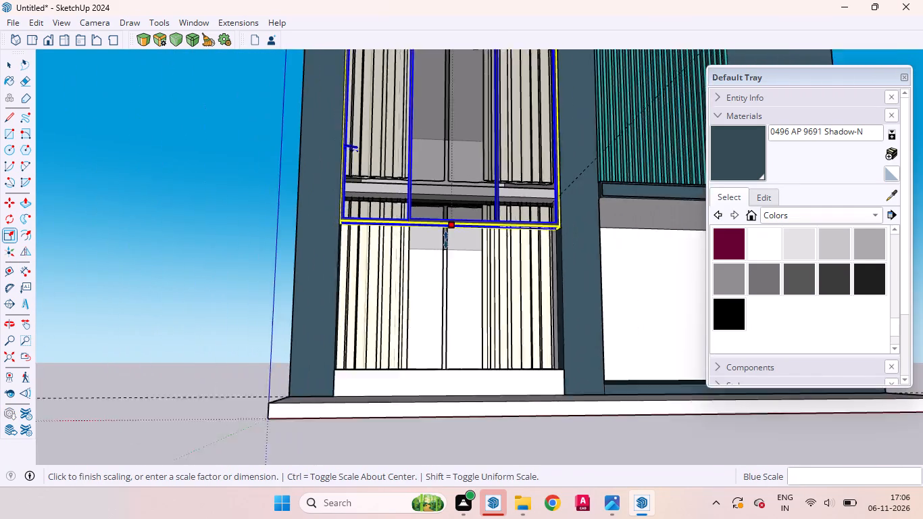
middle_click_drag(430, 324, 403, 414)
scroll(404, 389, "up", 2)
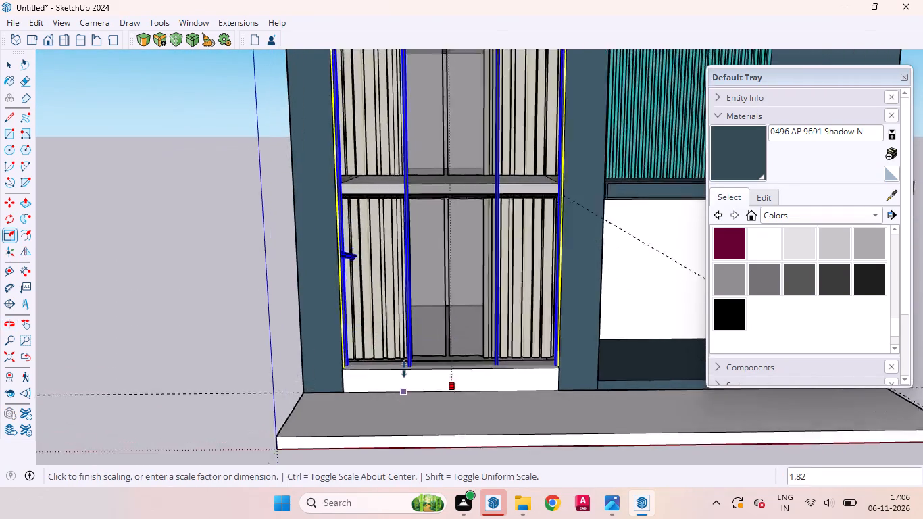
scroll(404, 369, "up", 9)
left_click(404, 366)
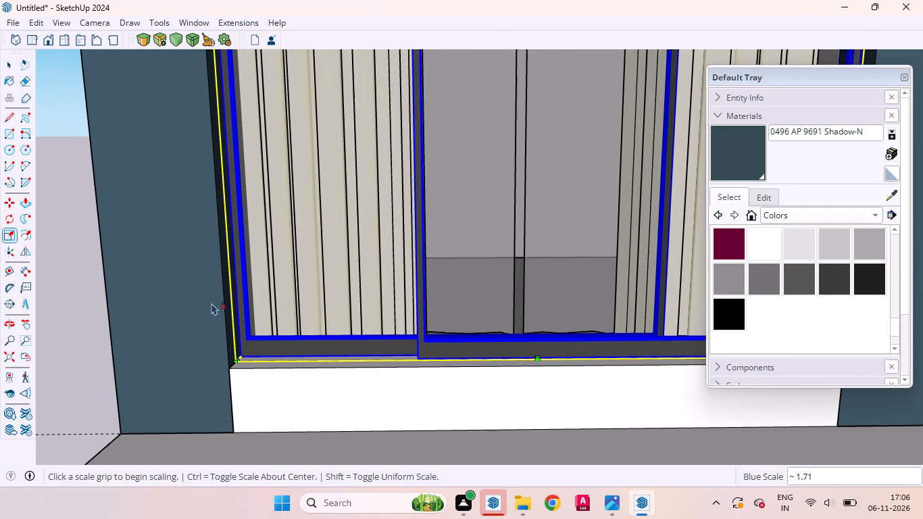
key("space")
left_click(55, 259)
Examine the stretched window's bottom edge, handle and mullions against the curtains and the horizontal ledge.
scroll(64, 258, "down", 5)
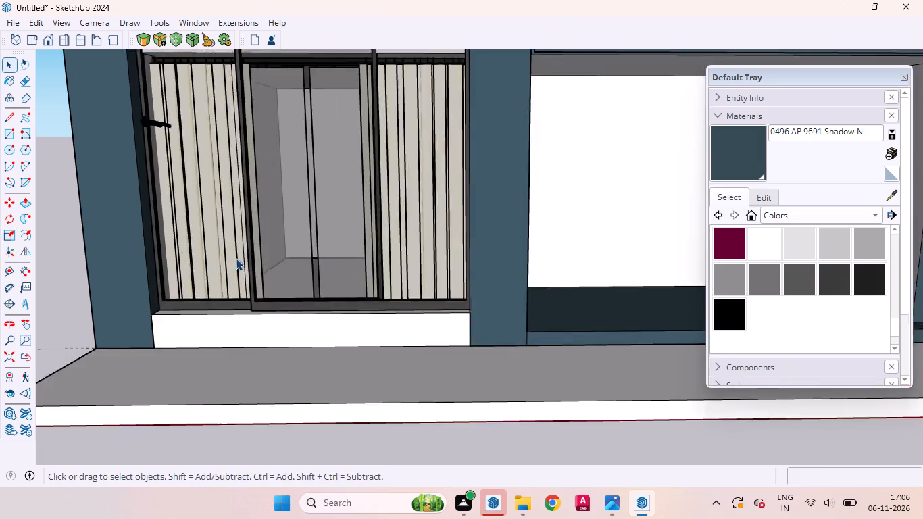
scroll(236, 258, "down", 10)
middle_click_drag(334, 282, 353, 215)
scroll(196, 197, "up", 7)
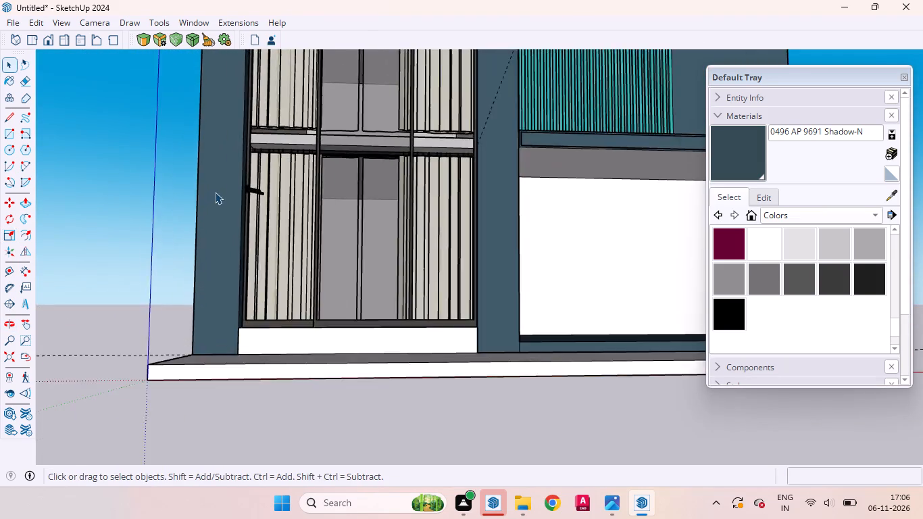
scroll(215, 192, "up", 12)
middle_click_drag(253, 200, 201, 262)
scroll(276, 190, "down", 4)
scroll(278, 187, "up", 1)
scroll(280, 186, "down", 5)
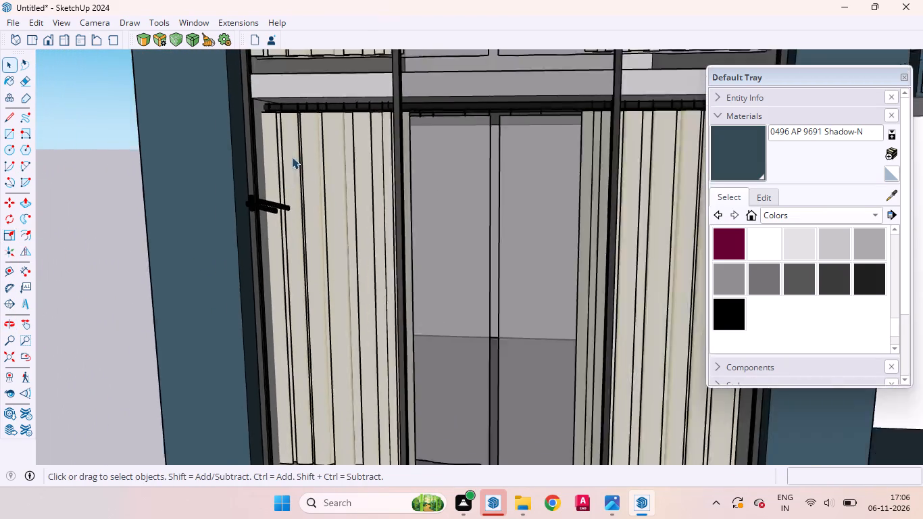
scroll(292, 157, "down", 6)
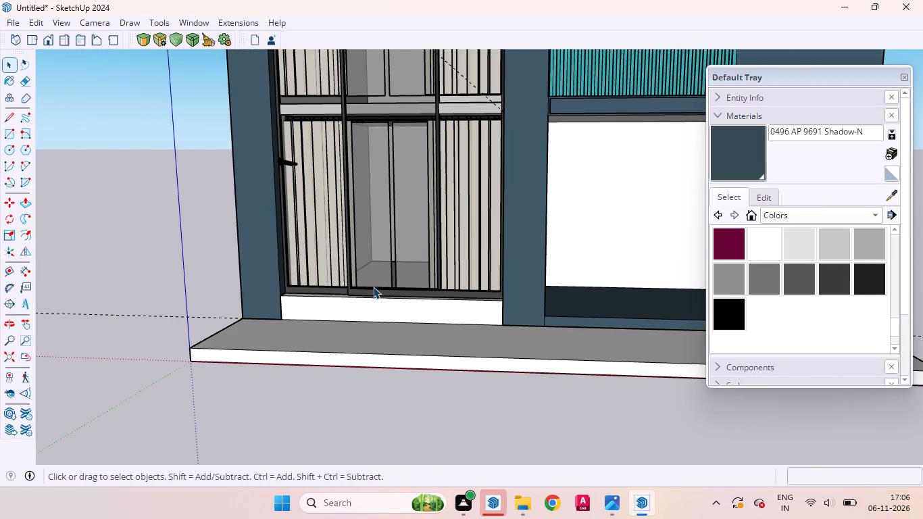
Scale the sliding window's height by about 0.48 so its bottom edge meets the ledge between the upper and lower curtains.
left_click(373, 287)
key("s")
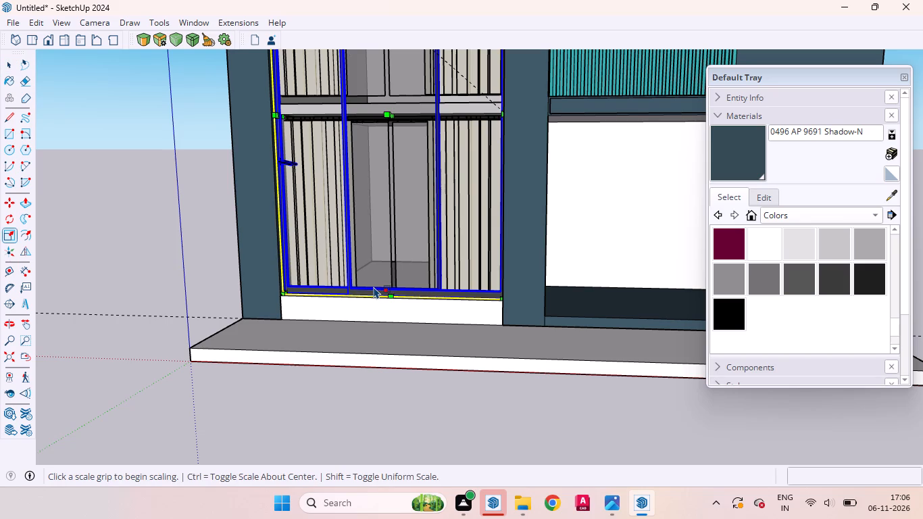
scroll(400, 291, "up", 9)
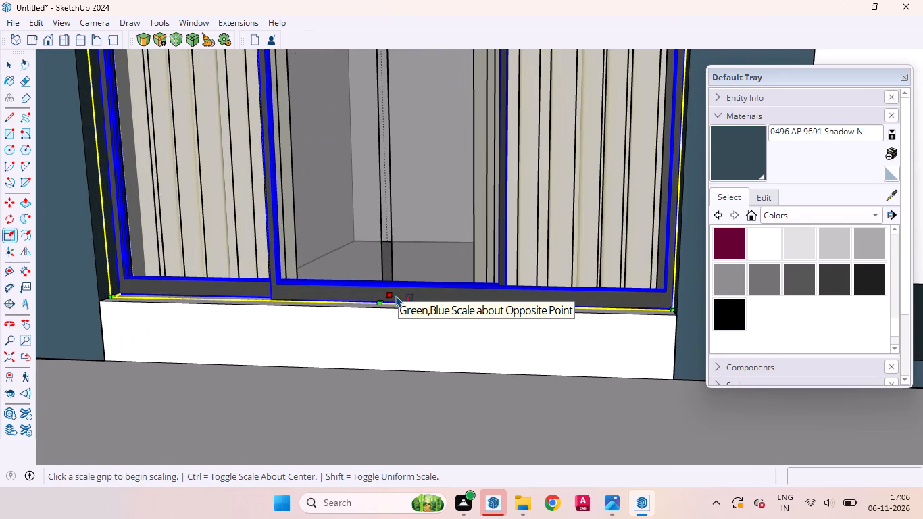
left_click(387, 299)
scroll(377, 220, "down", 2)
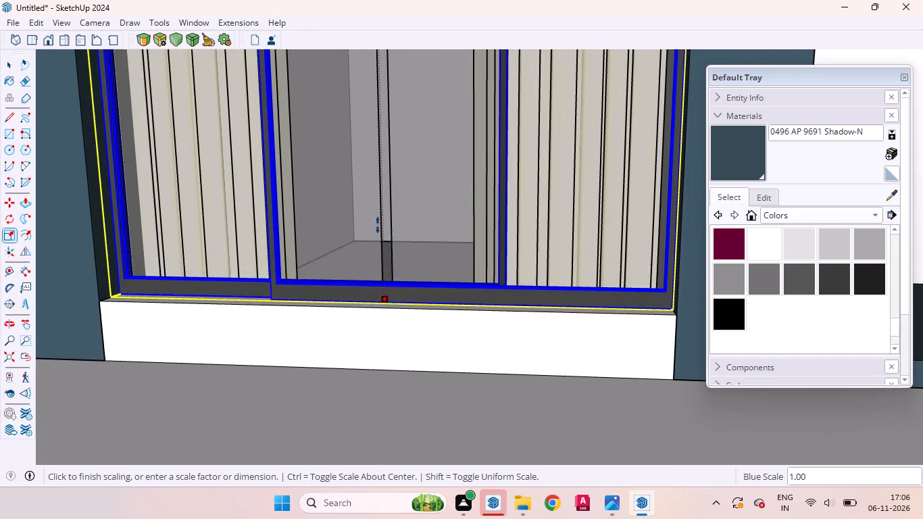
scroll(378, 225, "down", 16)
scroll(376, 161, "up", 9)
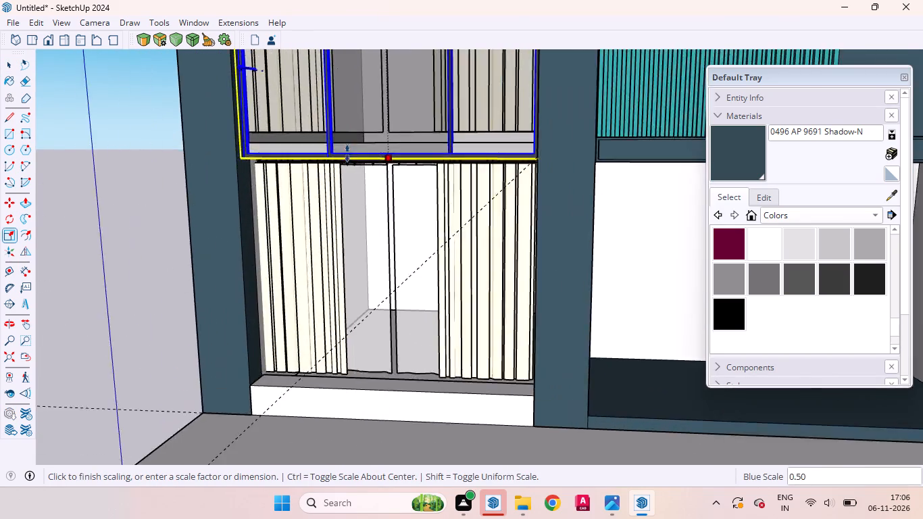
scroll(347, 153, "up", 4)
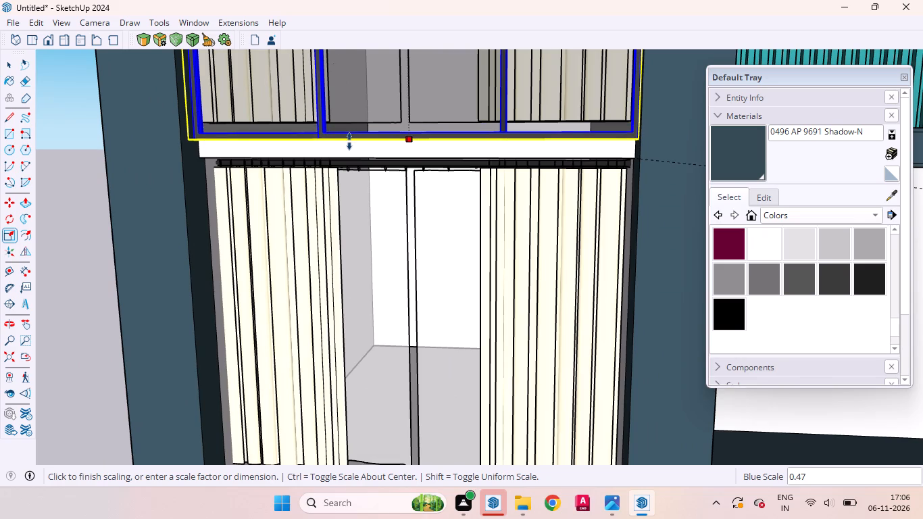
scroll(349, 143, "up", 6)
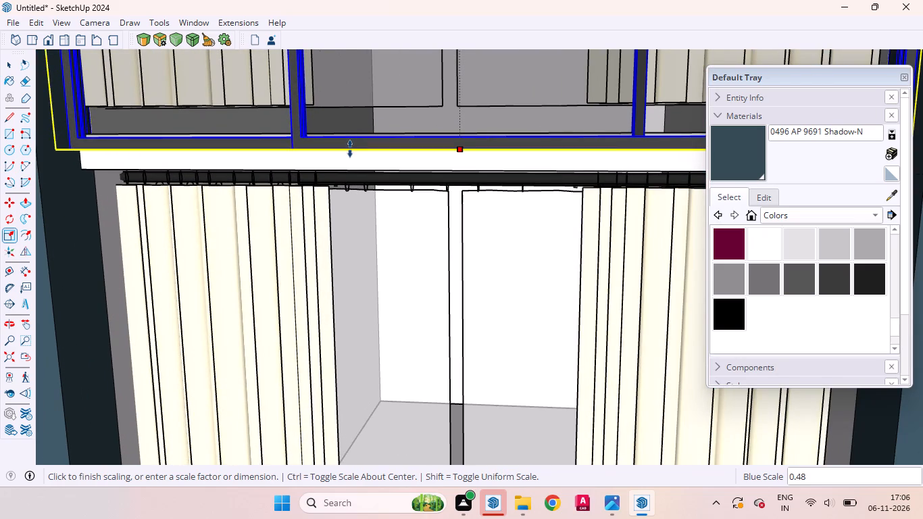
left_click(350, 151)
Copy the shortened sliding window 8' 4 1/2" straight down over the lower curtains, directly beneath the original, and deselect it.
scroll(379, 202, "down", 9)
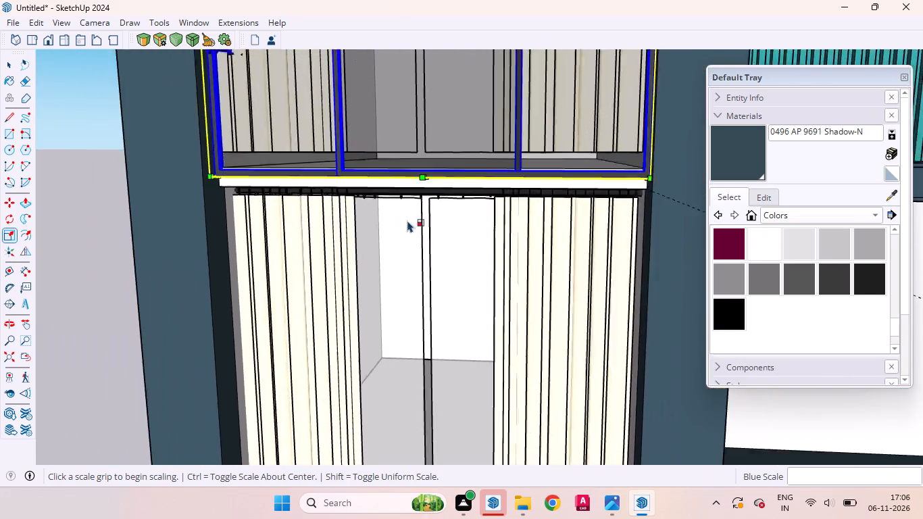
scroll(407, 220, "down", 8)
key("m")
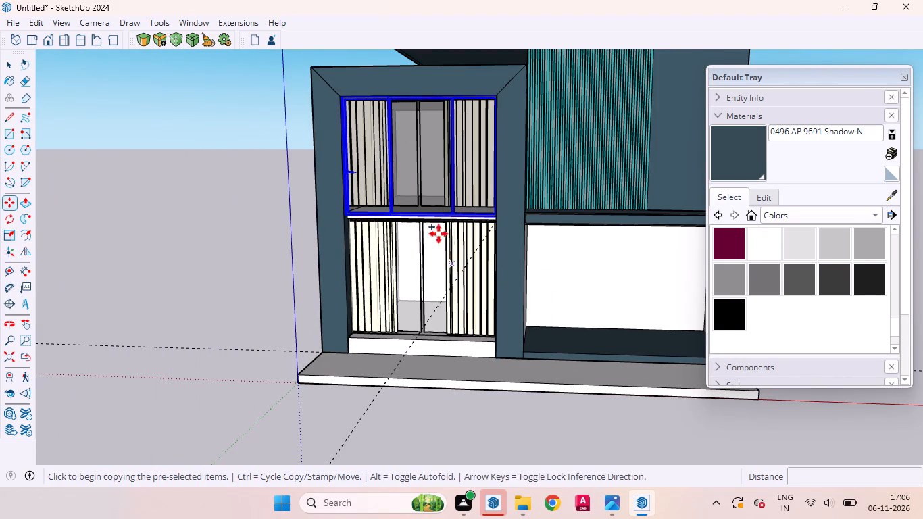
scroll(307, 64, "up", 8)
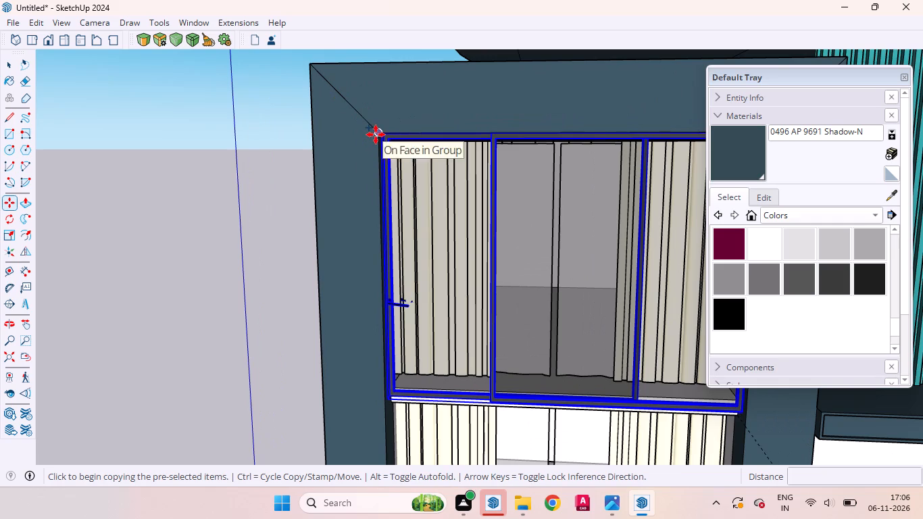
left_click(376, 134)
scroll(375, 201, "down", 9)
scroll(382, 244, "up", 13)
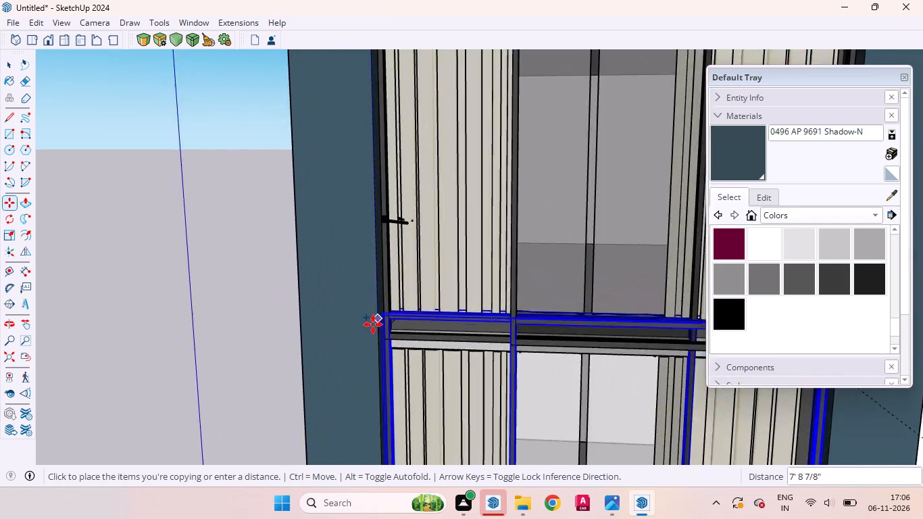
scroll(373, 324, "up", 2)
scroll(382, 257, "down", 5)
scroll(380, 143, "up", 1)
scroll(380, 142, "down", 3)
scroll(372, 358, "up", 10)
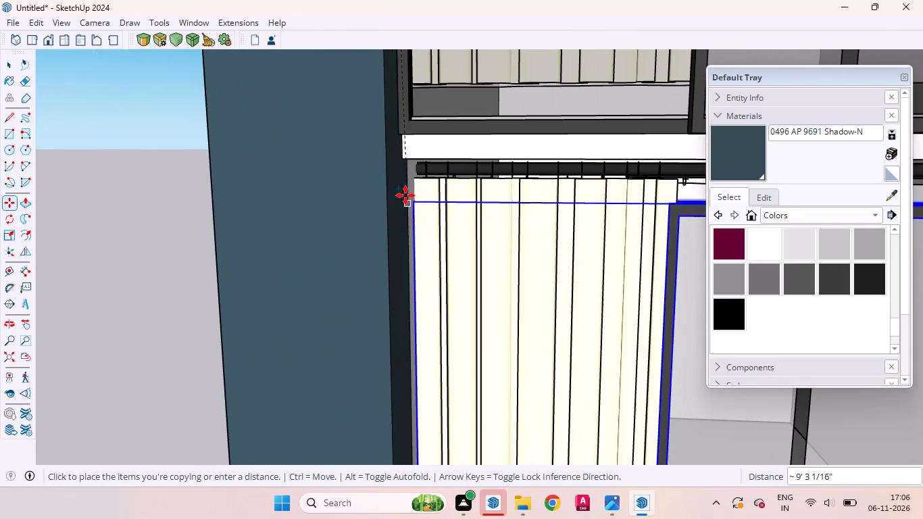
scroll(393, 149, "up", 4)
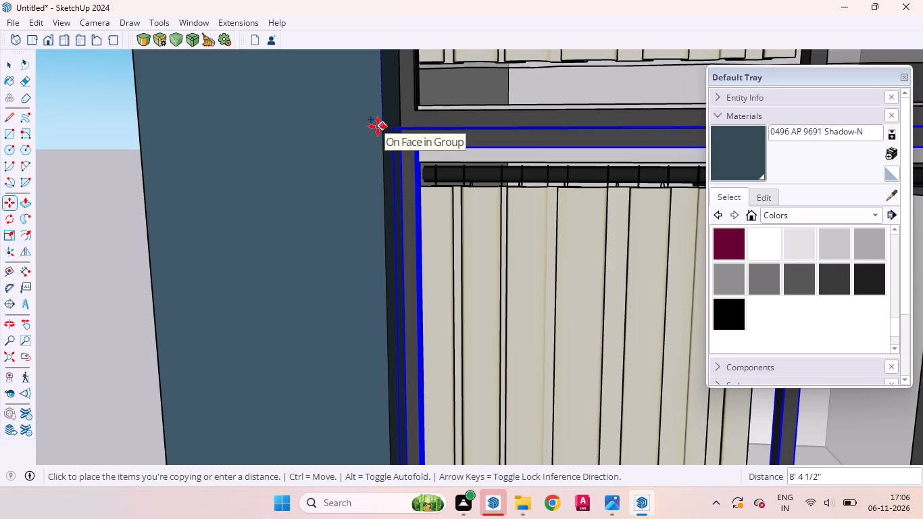
left_click(378, 126)
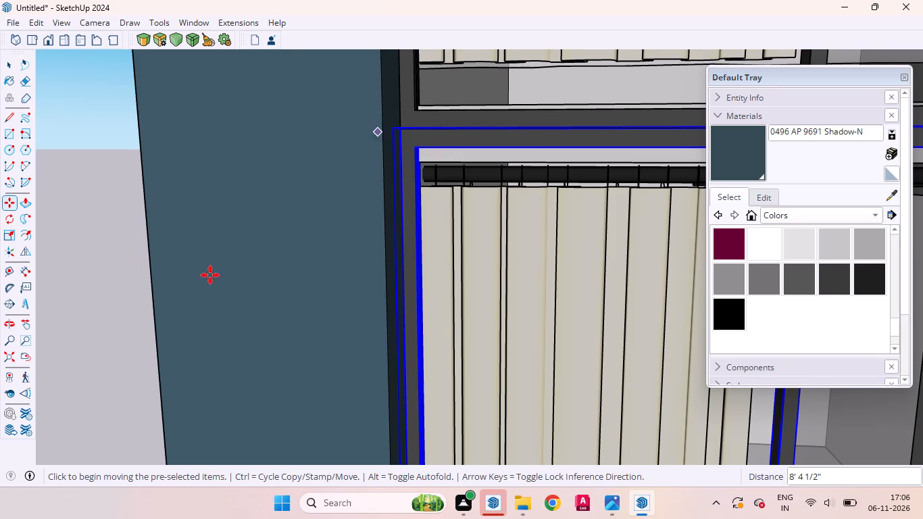
key("space")
left_click(103, 221)
Stretch the lower window copy downward by a factor of about 1.08 to reach the white sill, and deselect it.
scroll(124, 172, "down", 10)
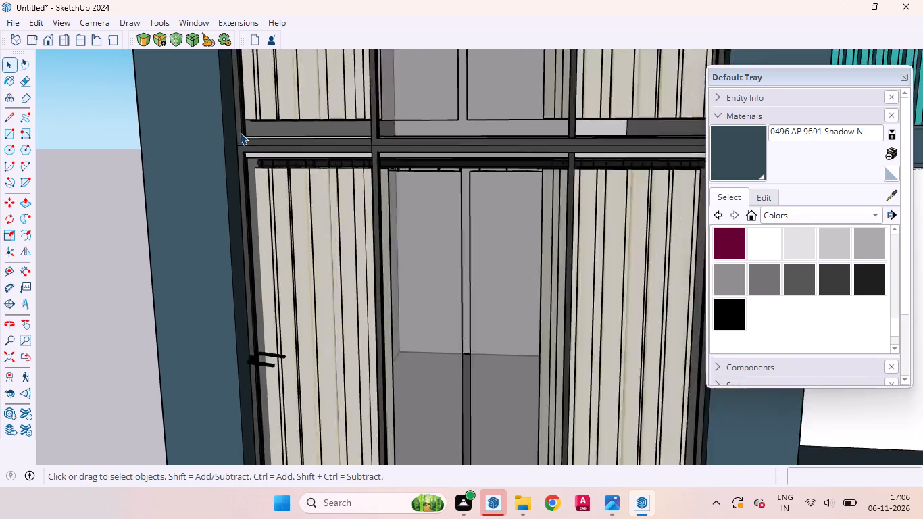
scroll(240, 132, "down", 7)
middle_click_drag(351, 282, 399, 211)
scroll(399, 234, "up", 4)
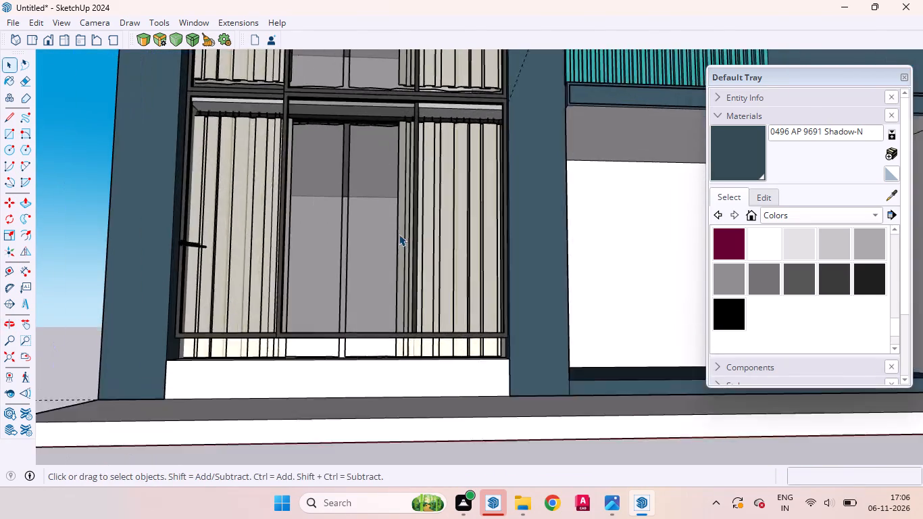
scroll(399, 233, "down", 10)
scroll(402, 280, "up", 4)
middle_click_drag(403, 280, 399, 320)
scroll(391, 305, "up", 3)
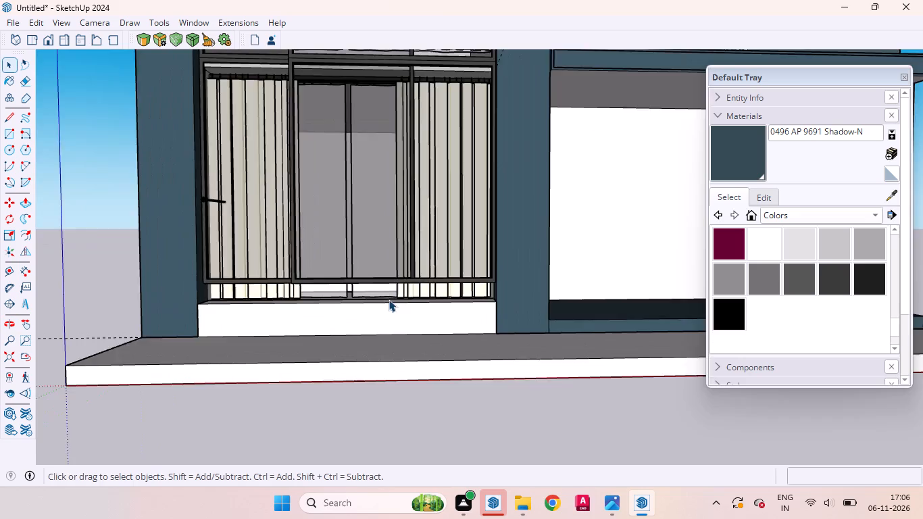
scroll(389, 299, "up", 4)
left_click(369, 272)
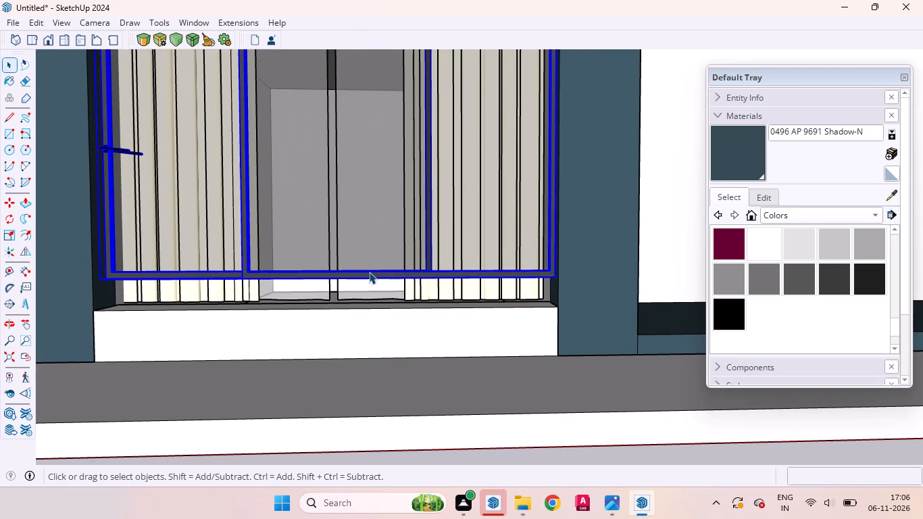
key("s")
scroll(358, 297, "up", 4)
middle_click_drag(315, 265, 232, 203)
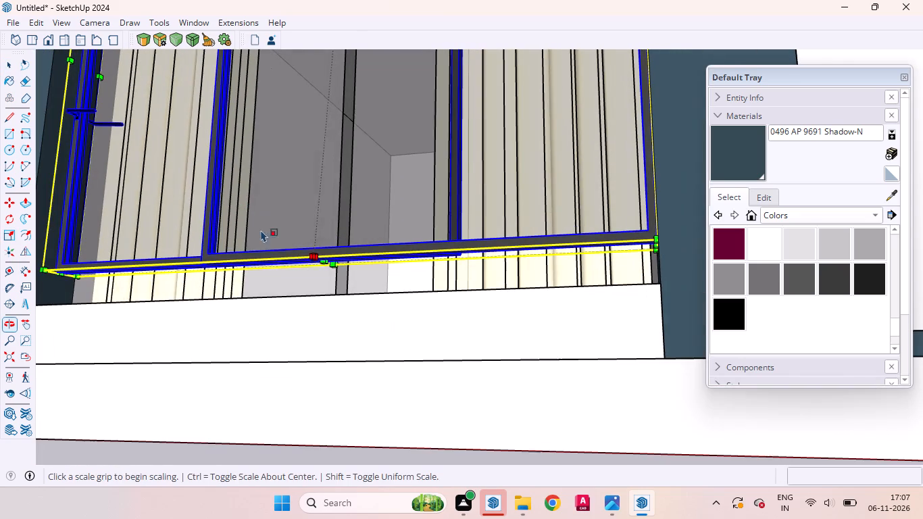
left_click(322, 263)
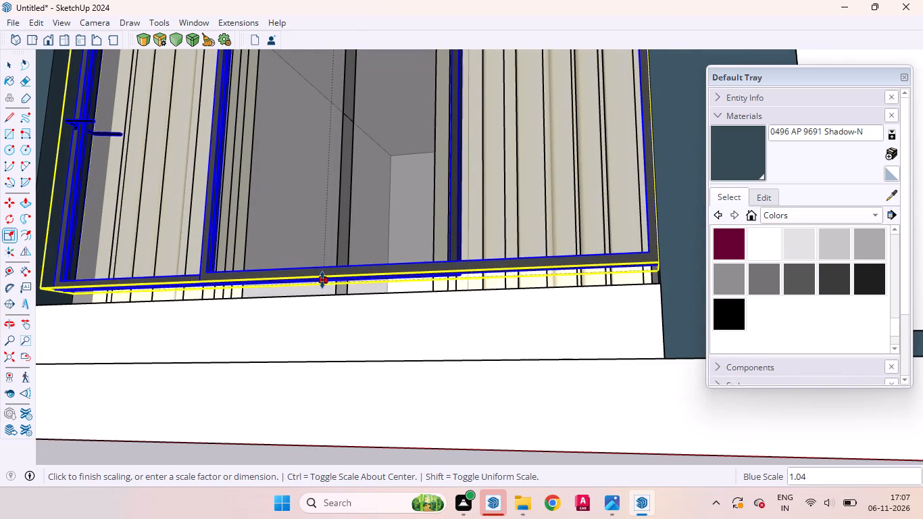
left_click(323, 299)
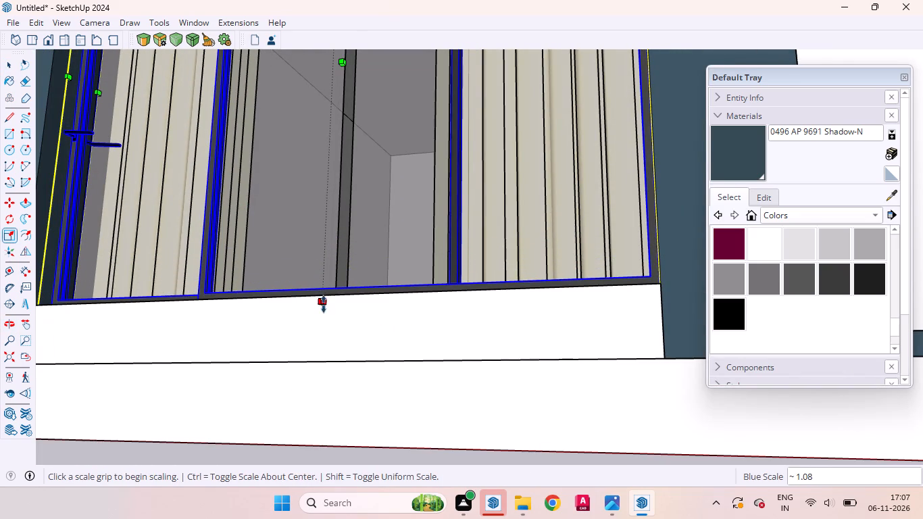
key("space")
middle_click_drag(329, 291, 380, 402)
scroll(380, 374, "down", 1)
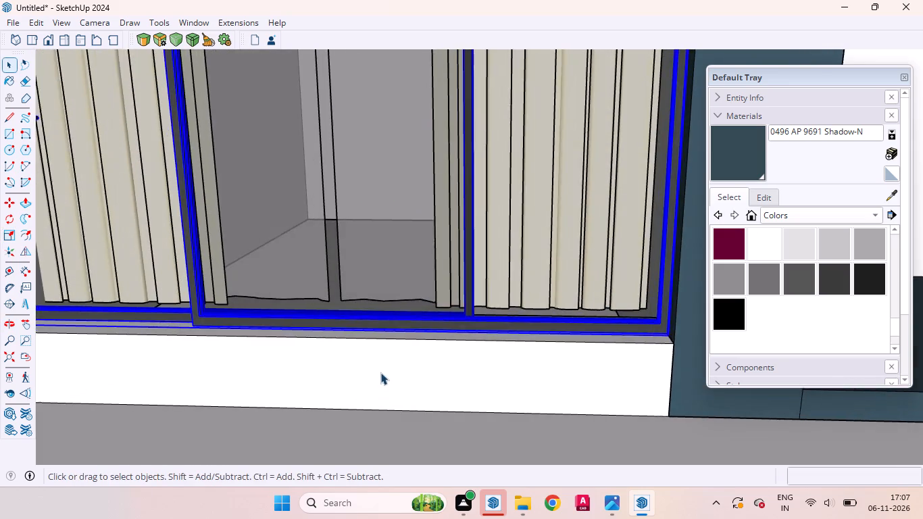
scroll(380, 372, "down", 16)
scroll(384, 184, "up", 1)
scroll(384, 184, "down", 3)
left_click(368, 410)
Examine the two stacked sliding windows and their joint at the ledge from several angles, along with the whole facade.
scroll(378, 213, "up", 3)
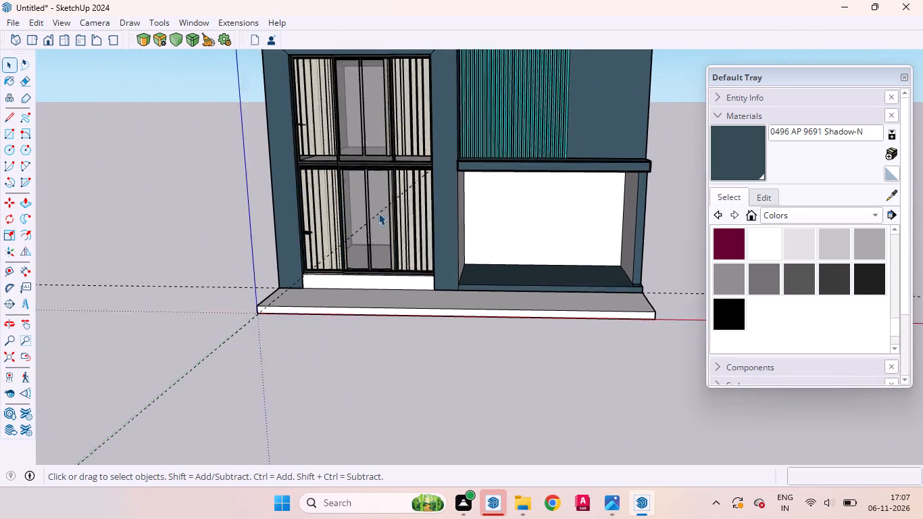
scroll(378, 213, "up", 2)
middle_click_drag(386, 269, 262, 175)
scroll(382, 261, "down", 6)
scroll(367, 138, "up", 15)
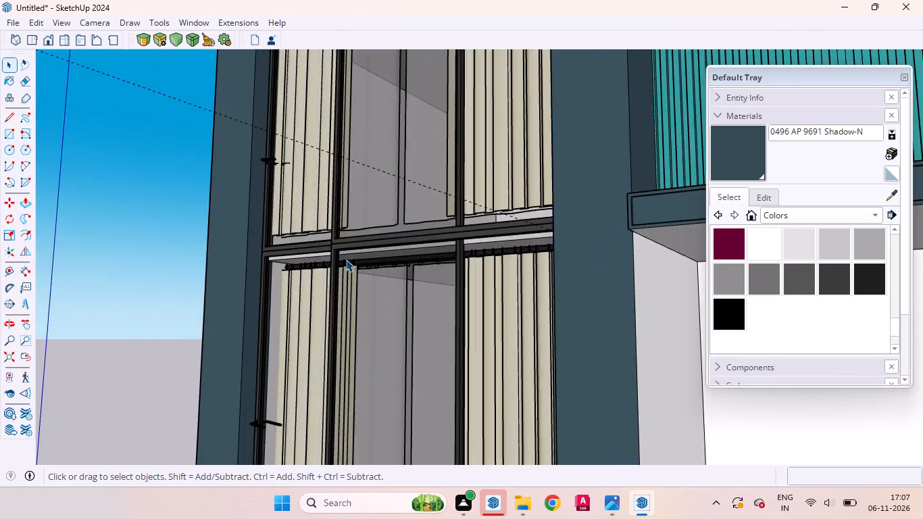
middle_click_drag(349, 265, 745, 421)
scroll(438, 307, "up", 1)
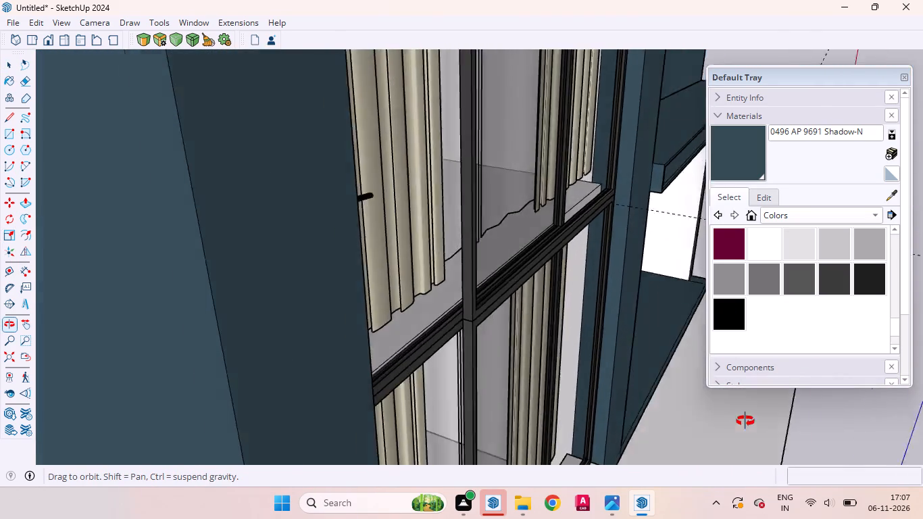
middle_click_drag(745, 421, 218, 199)
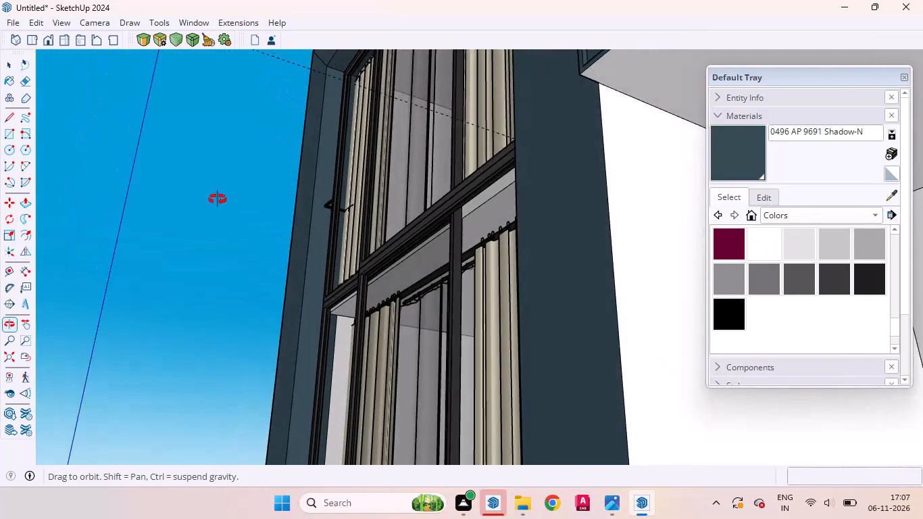
middle_click_drag(218, 199, 621, 249)
scroll(611, 252, "down", 16)
middle_click_drag(410, 255, 381, 368)
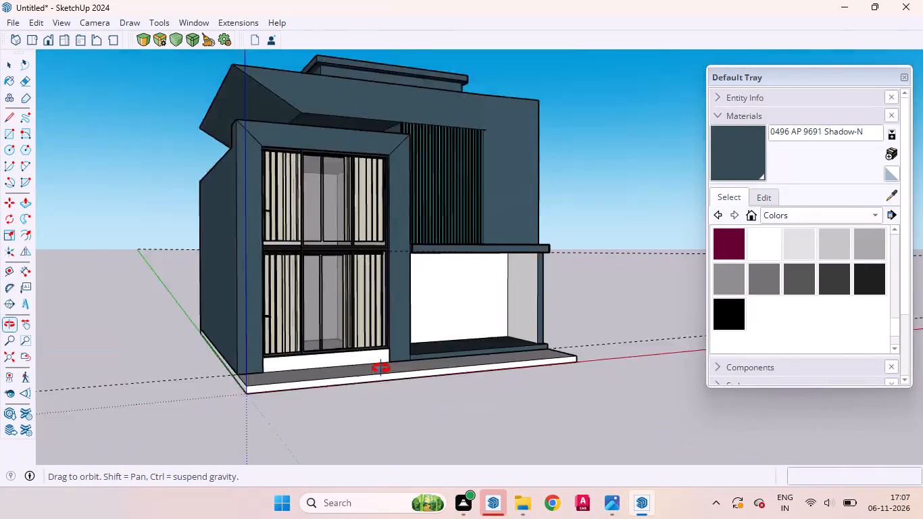
middle_click_drag(381, 368, 255, 346)
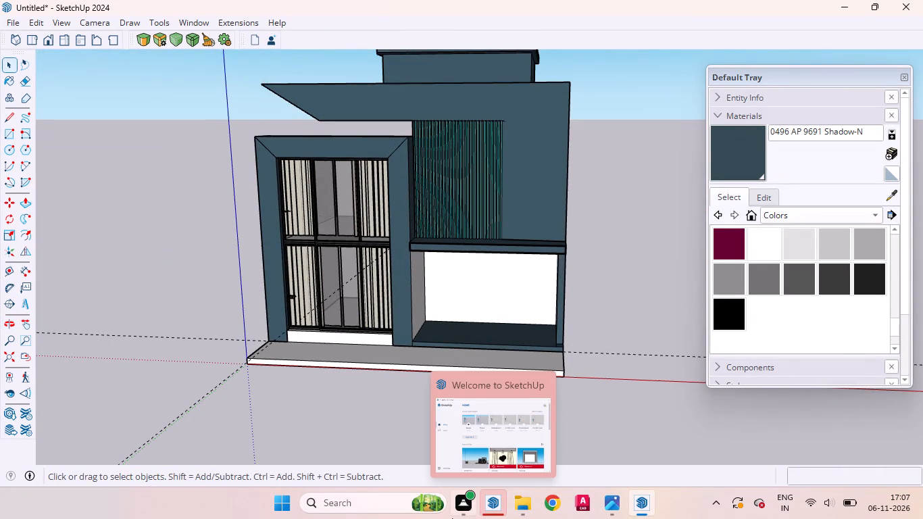
left_click(441, 486)
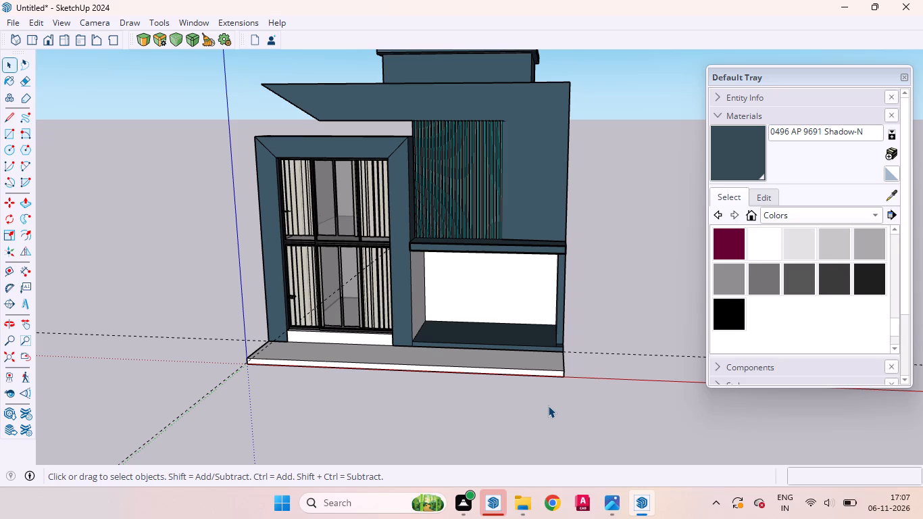
scroll(370, 328, "down", 3)
middle_click_drag(323, 250, 348, 228)
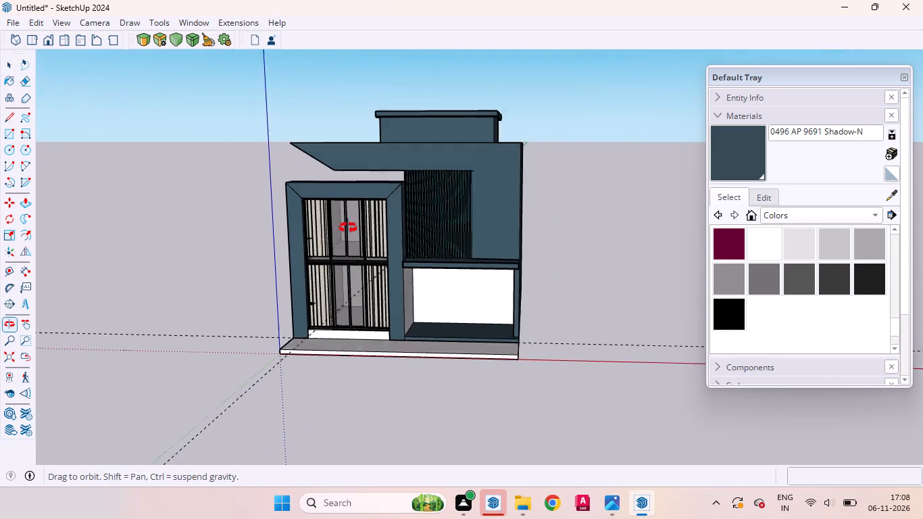
middle_click_drag(348, 228, 376, 193)
Open the lower window for editing and paint its middle sliding panel's frame with the black Color M09.
scroll(331, 293, "up", 13)
middle_click_drag(286, 370, 270, 466)
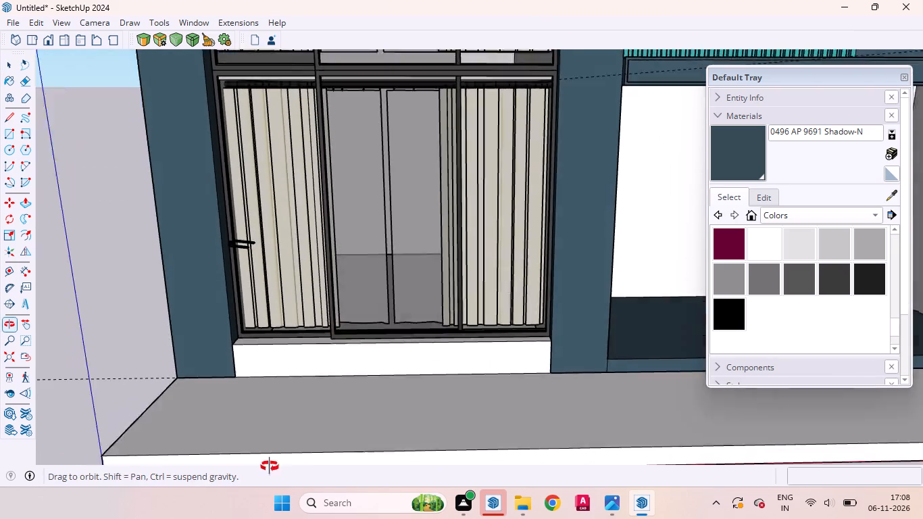
middle_click_drag(270, 466, 280, 502)
scroll(368, 328, "up", 11)
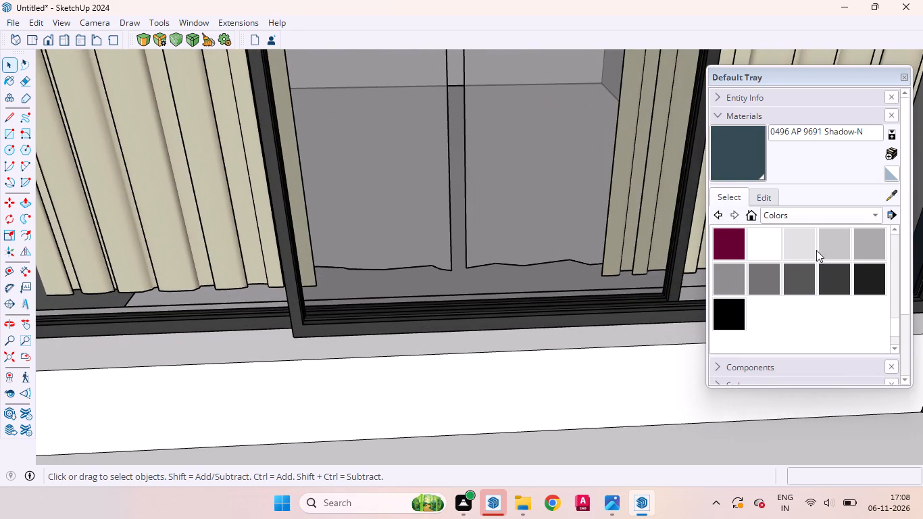
left_click(390, 332)
double_click(389, 332)
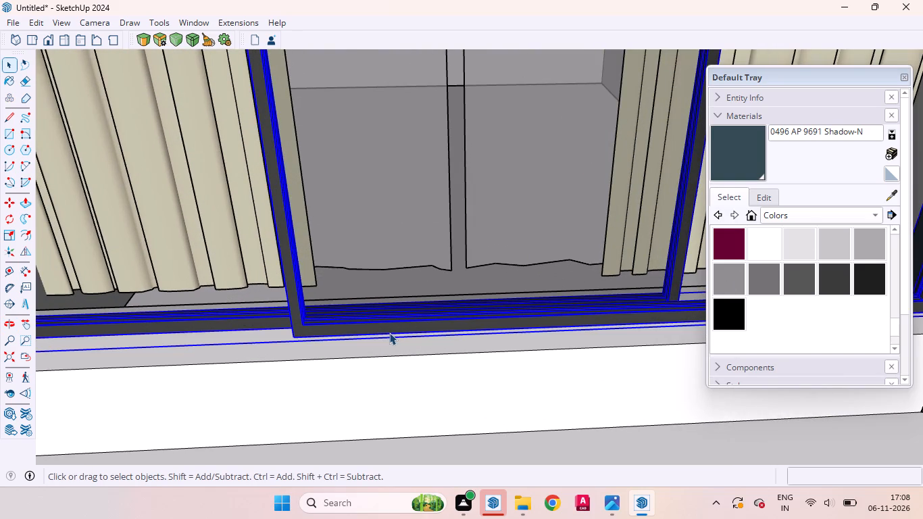
left_click(363, 332)
triple_click(361, 331)
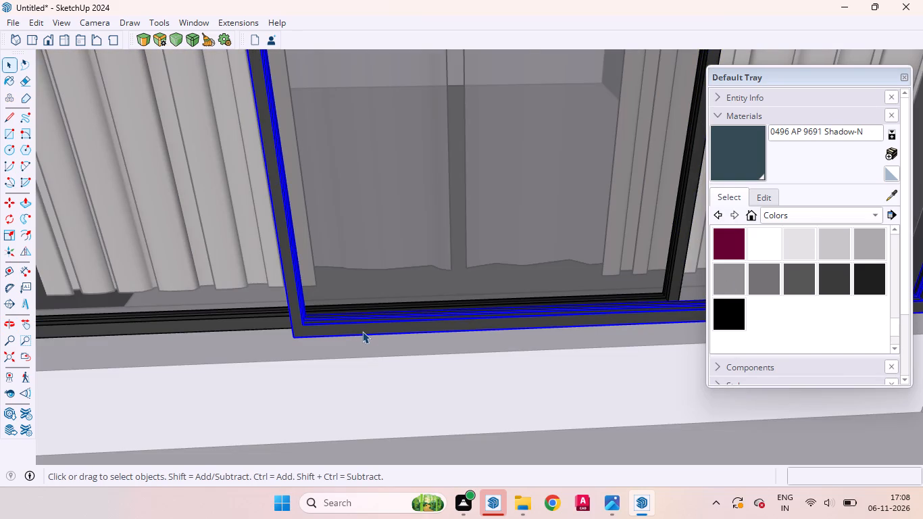
left_click(724, 320)
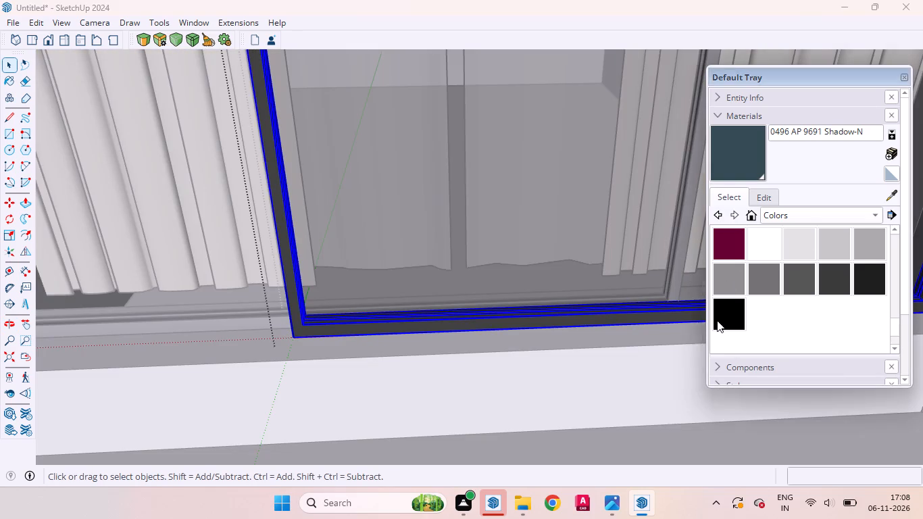
scroll(161, 299, "up", 4)
scroll(313, 344, "down", 1)
scroll(322, 349, "up", 15)
left_click(326, 322)
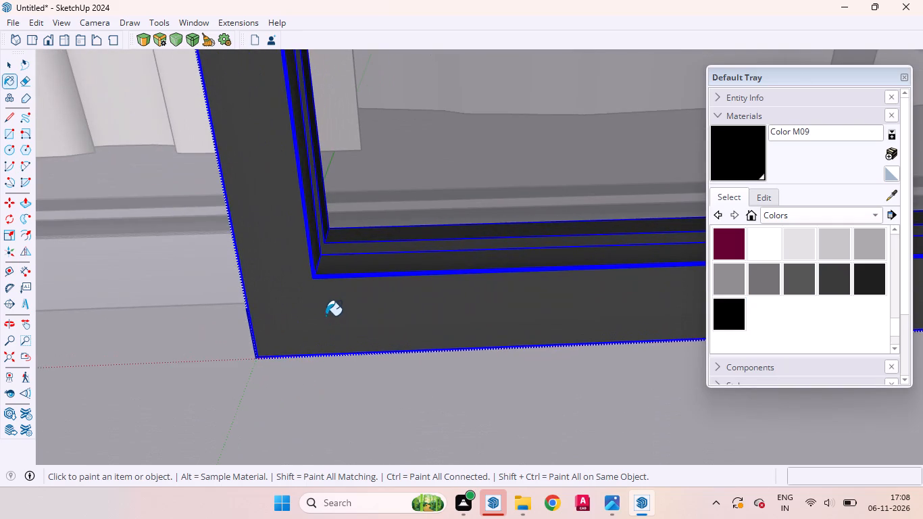
Leave the painted middle panel's frame and return to editing the lower sliding window as a whole.
scroll(349, 309, "down", 20)
scroll(349, 309, "down", 4)
scroll(319, 280, "up", 1)
scroll(319, 280, "down", 11)
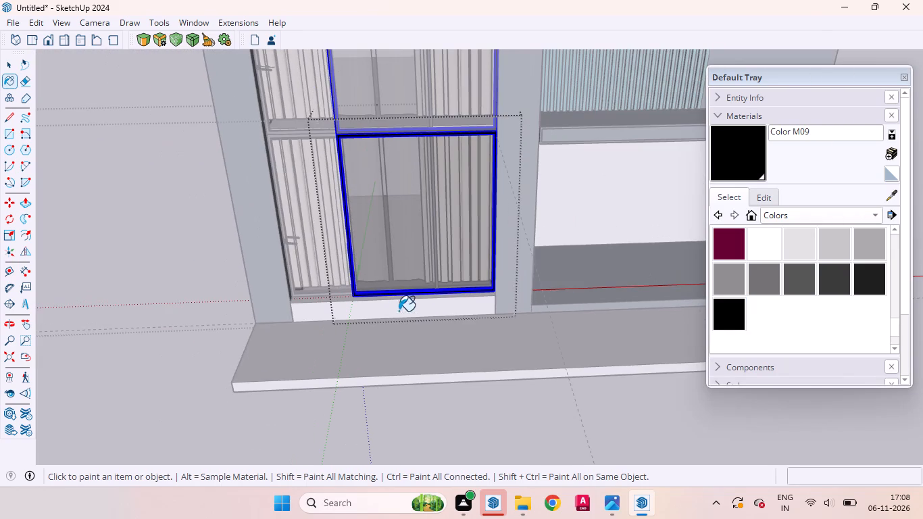
key("space")
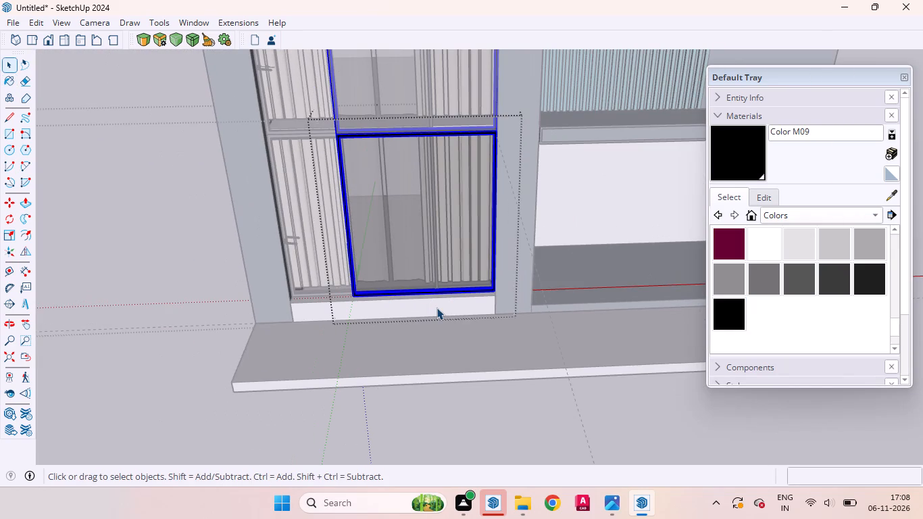
scroll(553, 359, "down", 2)
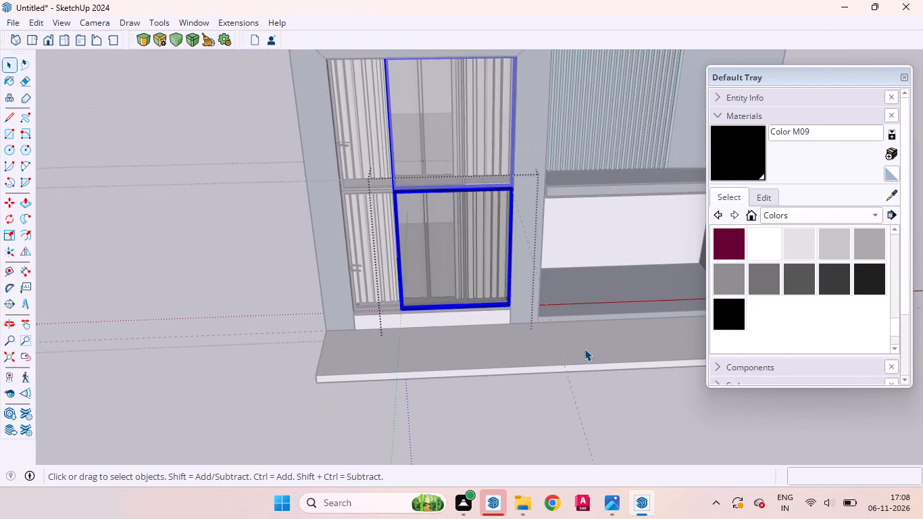
scroll(584, 349, "down", 3)
scroll(599, 345, "up", 2)
scroll(600, 345, "down", 3)
left_click(267, 302)
Open the lower window's left sliding panel, paint its whole frame with the black Color M09, and close the window for editing.
scroll(427, 299, "up", 3)
scroll(484, 312, "down", 1)
scroll(493, 315, "up", 7)
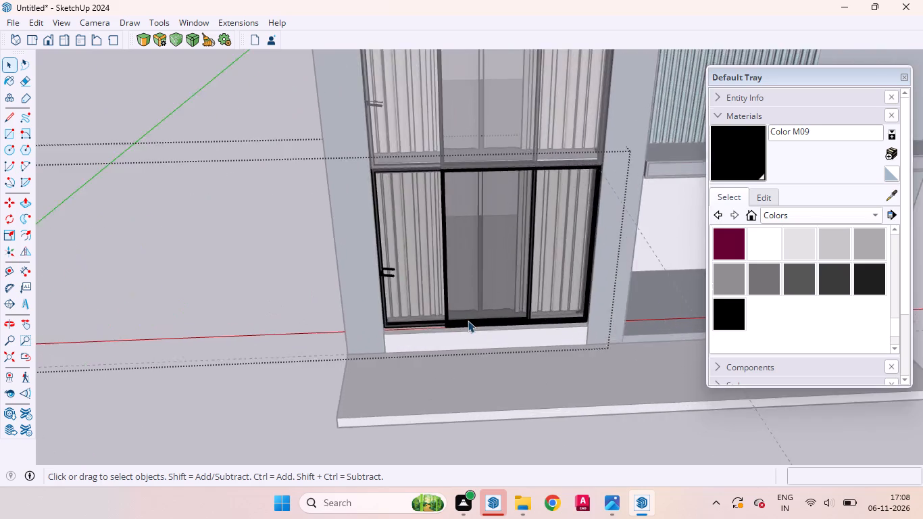
scroll(468, 320, "up", 15)
left_click(361, 337)
triple_click(359, 337)
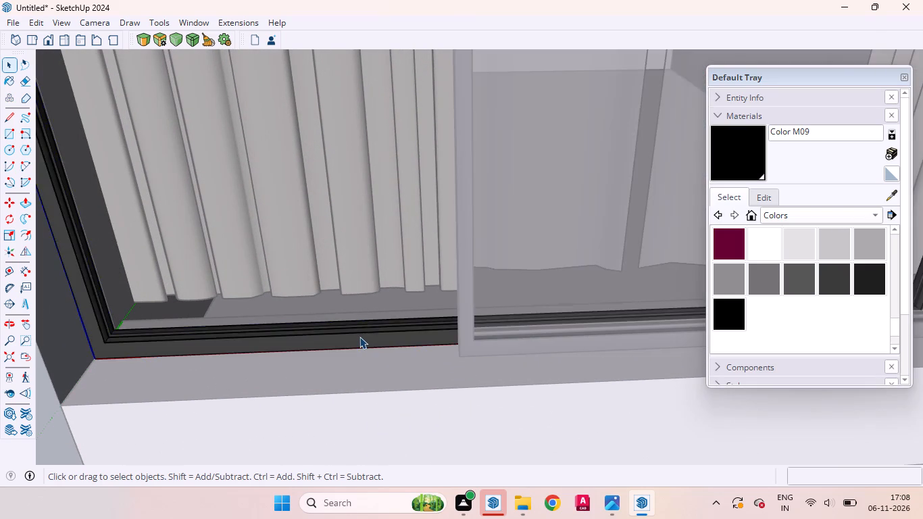
left_click(352, 341)
scroll(336, 313, "down", 4)
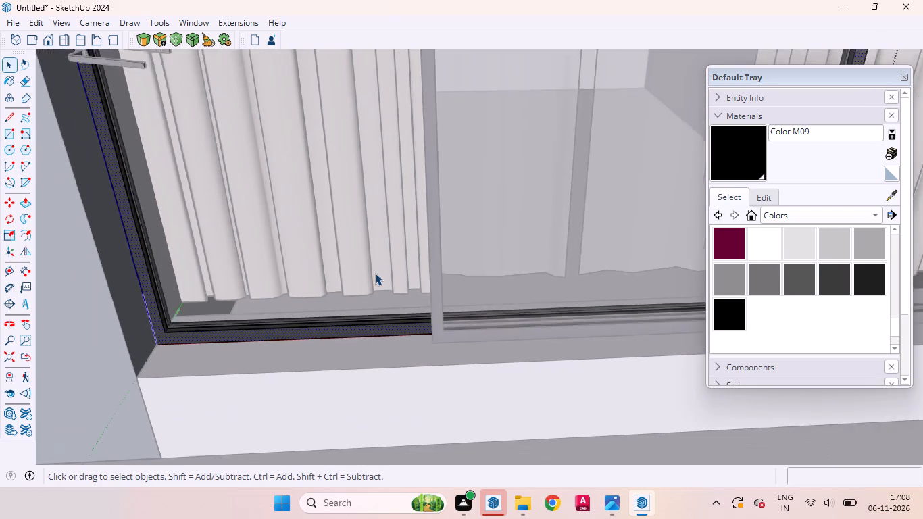
scroll(375, 273, "down", 6)
left_click(94, 341)
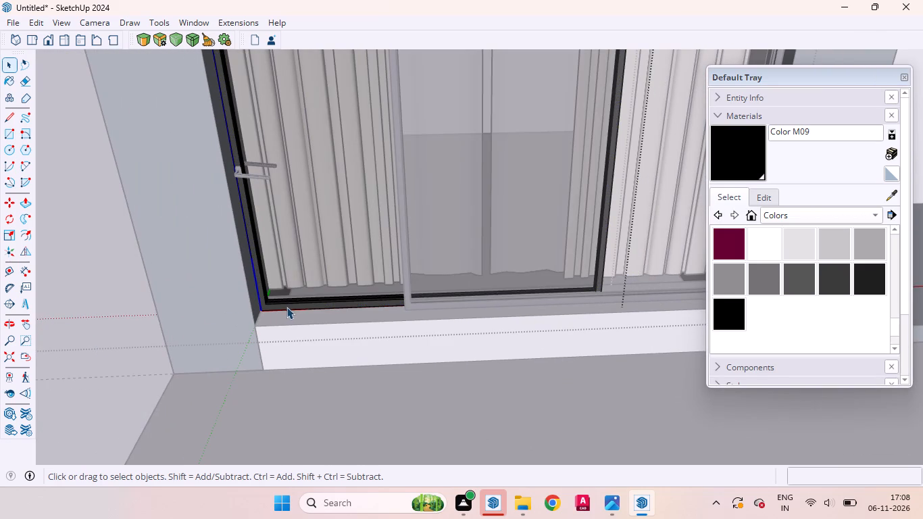
left_click(287, 306)
left_click(753, 156)
scroll(414, 312, "up", 2)
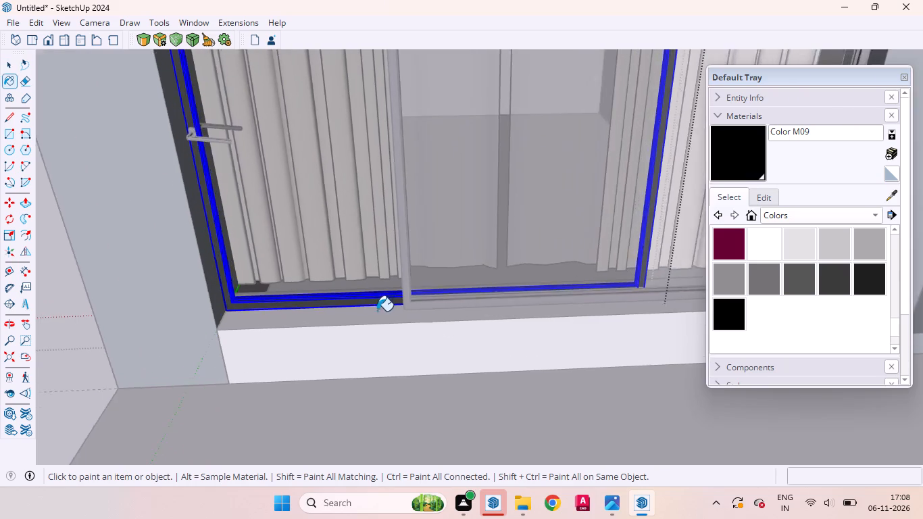
scroll(377, 311, "up", 18)
left_click(234, 312)
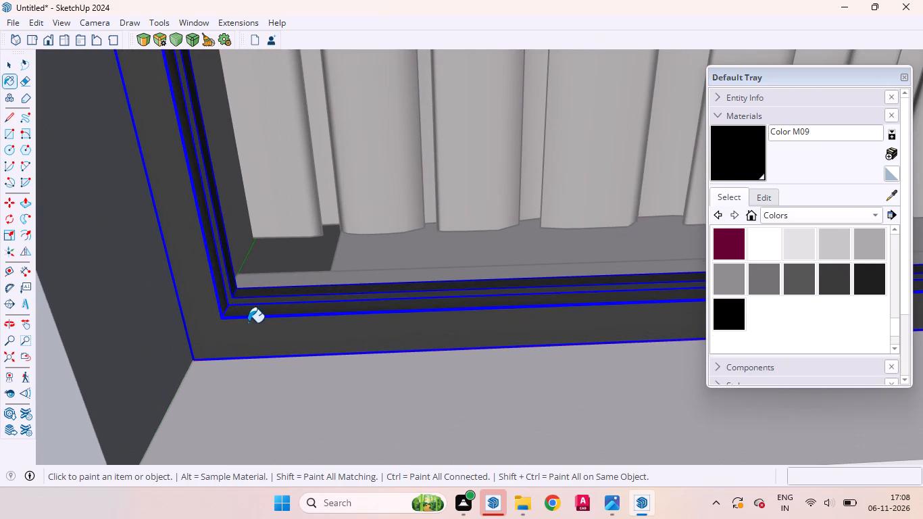
scroll(255, 326, "down", 15)
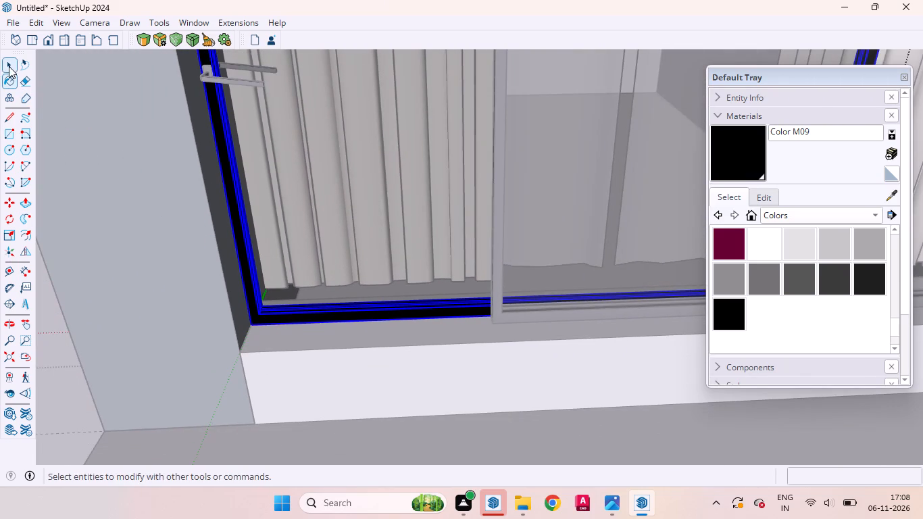
left_click(9, 66)
left_click(129, 267)
scroll(163, 267, "down", 20)
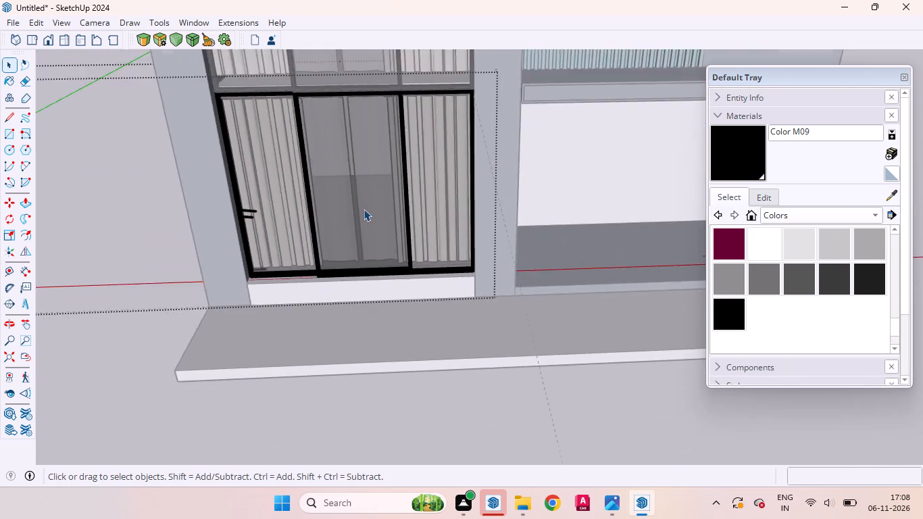
scroll(364, 209, "down", 8)
left_click(378, 331)
Examine the black frames of both stacked windows, their joint at the ledge and the front facade from several angles.
middle_click_drag(378, 316, 414, 112)
scroll(396, 130, "up", 17)
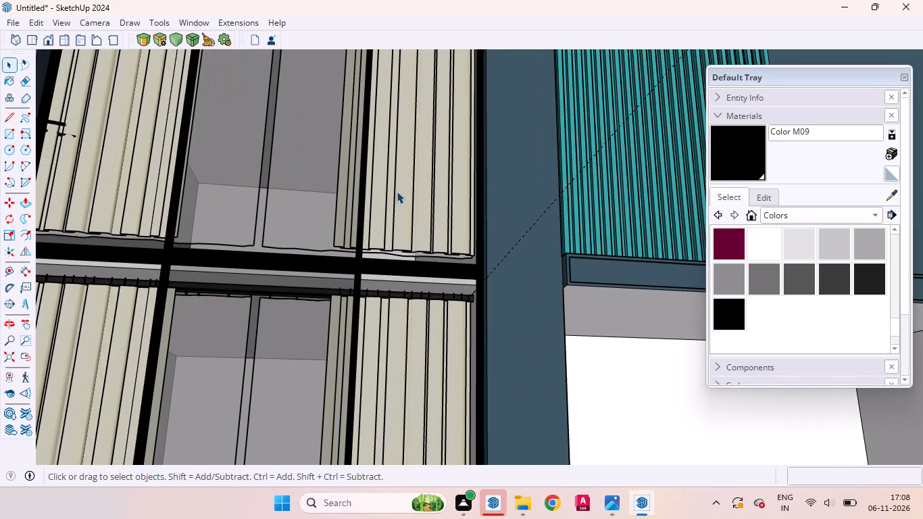
middle_click_drag(380, 216, 335, 322)
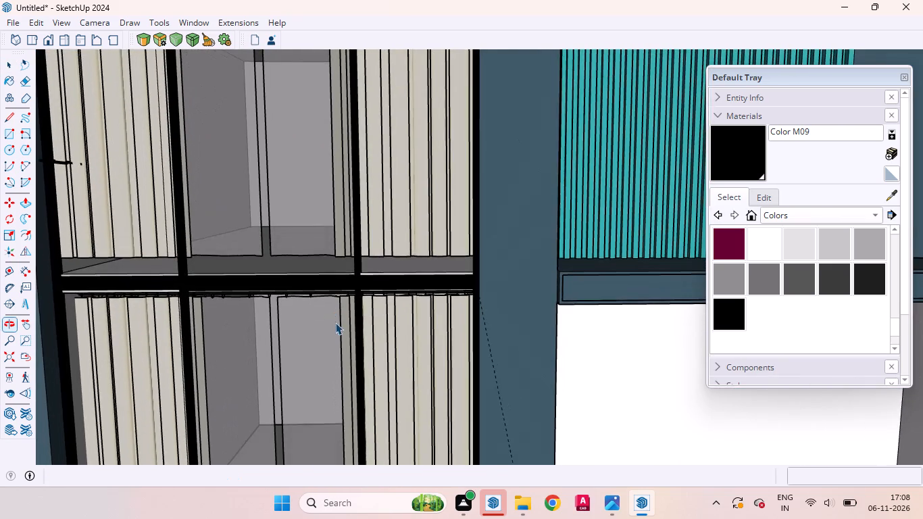
scroll(341, 322, "down", 3)
scroll(345, 265, "up", 3)
middle_click_drag(353, 265, 314, 248)
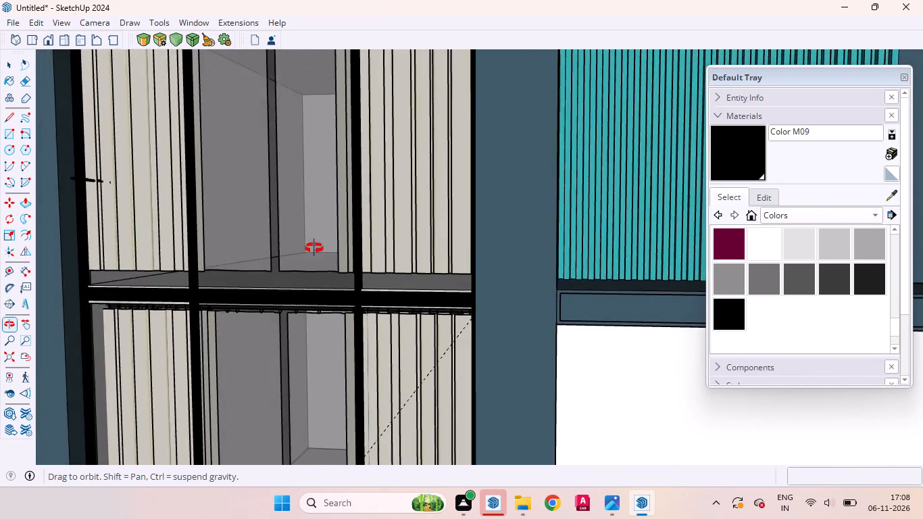
middle_click_drag(314, 248, 348, 251)
scroll(343, 268, "down", 3)
middle_click_drag(345, 285, 354, 265)
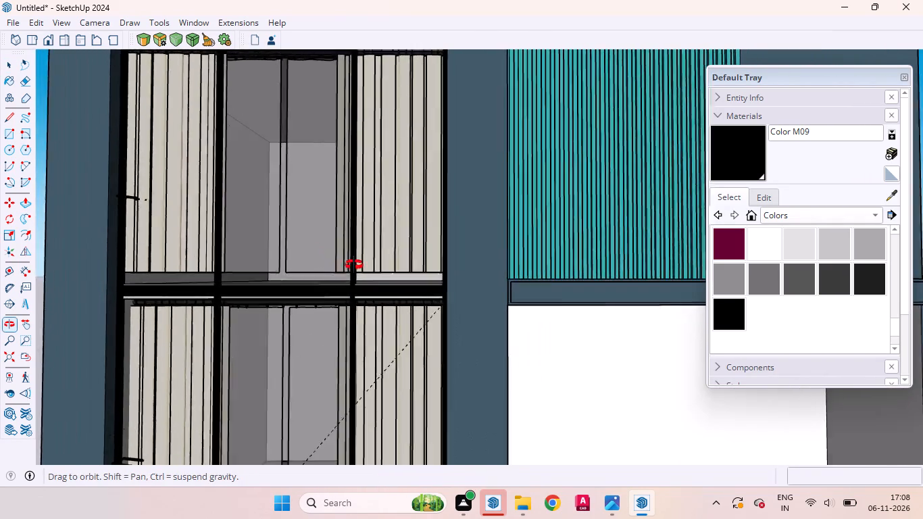
middle_click_drag(354, 265, 397, 297)
scroll(350, 257, "down", 2)
middle_click_drag(368, 272, 332, 266)
scroll(332, 266, "down", 2)
middle_click_drag(332, 280, 317, 273)
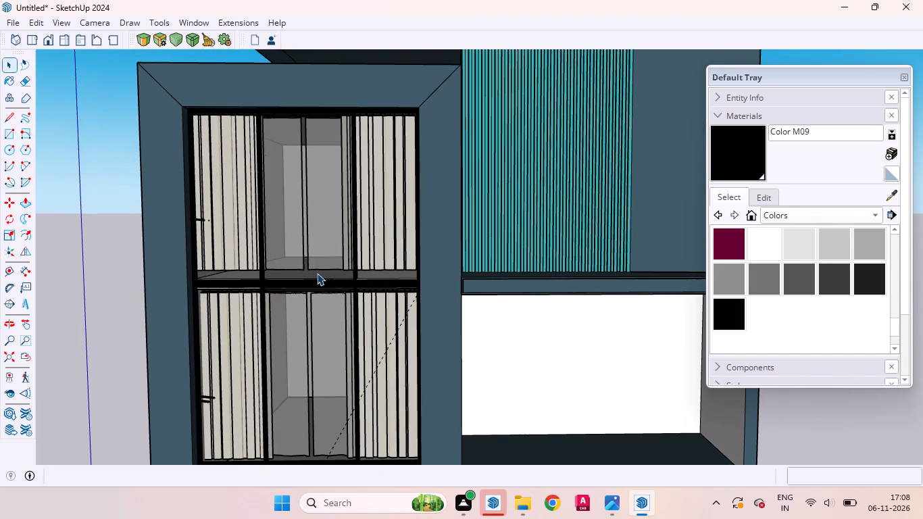
middle_click_drag(360, 268, 312, 270)
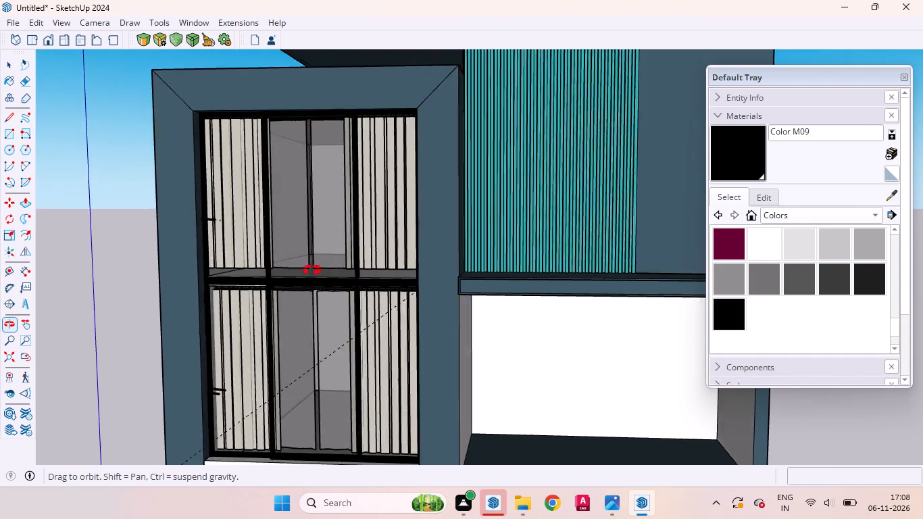
middle_click_drag(312, 270, 317, 303)
scroll(318, 303, "down", 2)
middle_click_drag(320, 308, 351, 278)
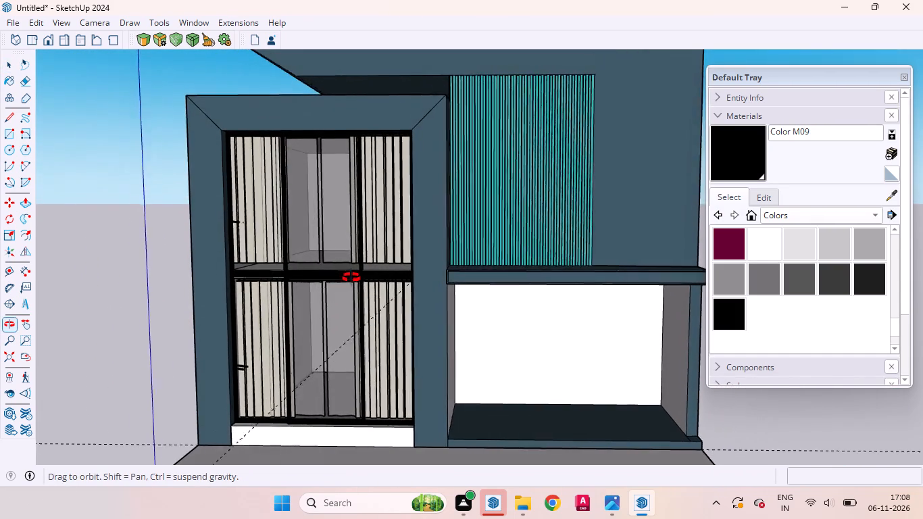
middle_click_drag(351, 278, 357, 280)
scroll(352, 286, "down", 2)
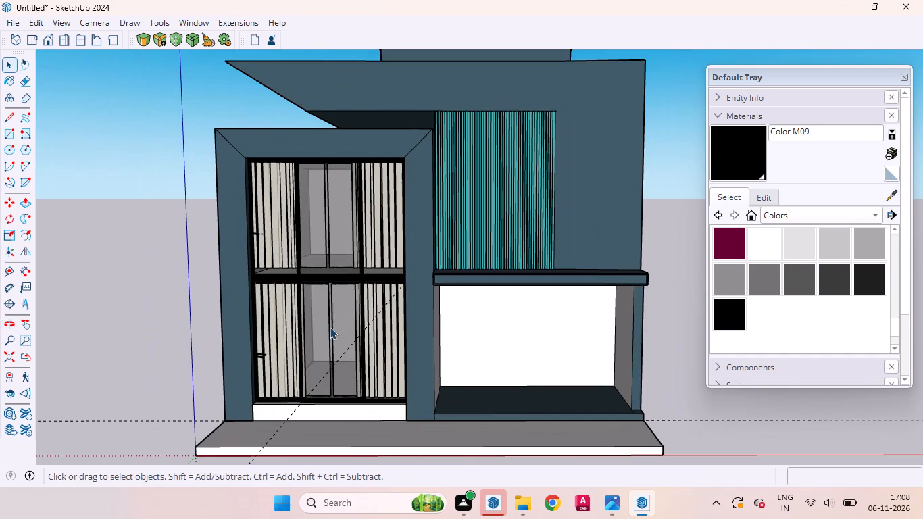
middle_click_drag(330, 327, 331, 307)
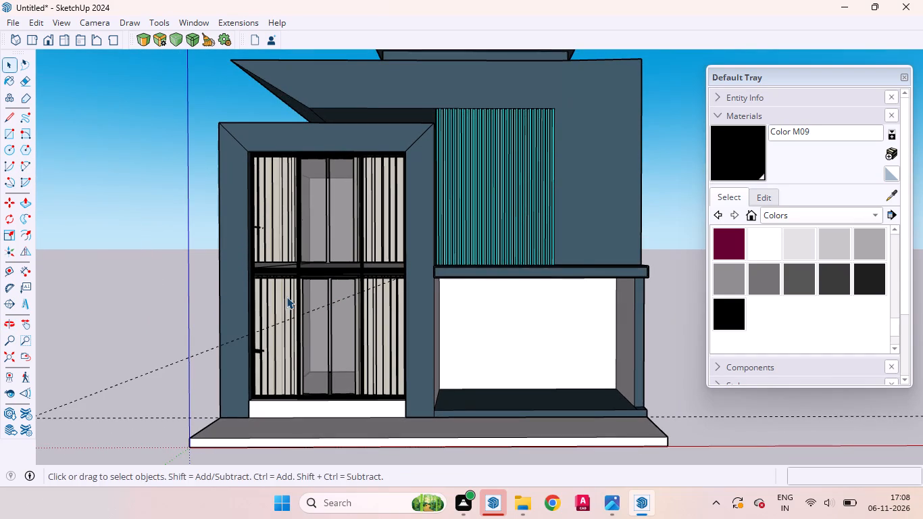
middle_click_drag(286, 298, 260, 346)
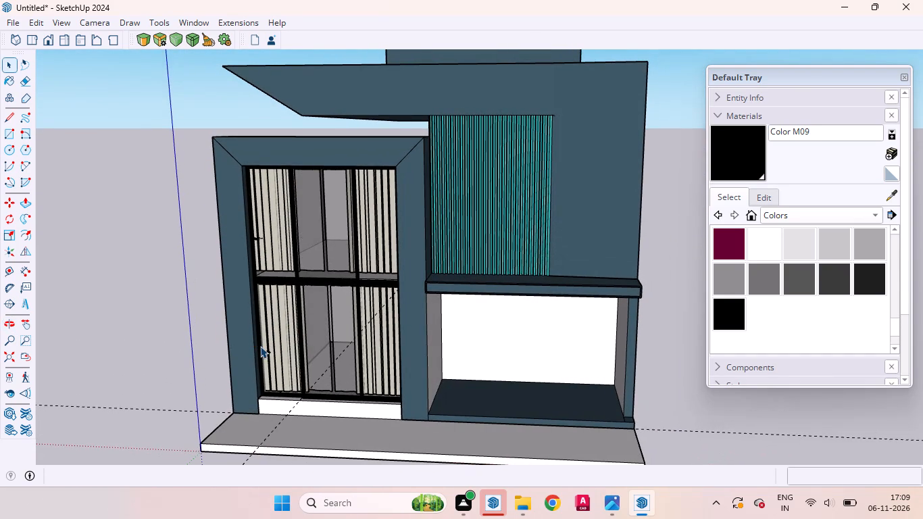
middle_click(301, 349)
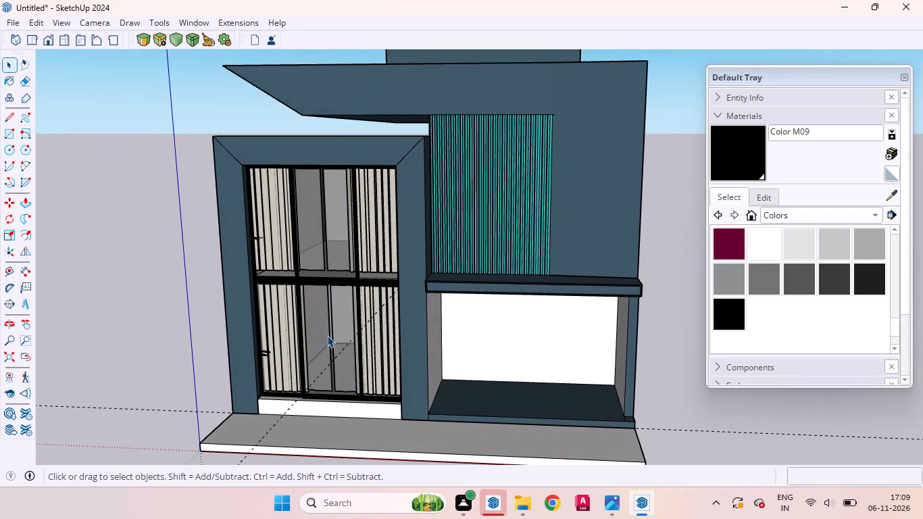
Inspect the upper window's frame, curtains and ledge up close from different angles.
scroll(327, 335, "up", 1)
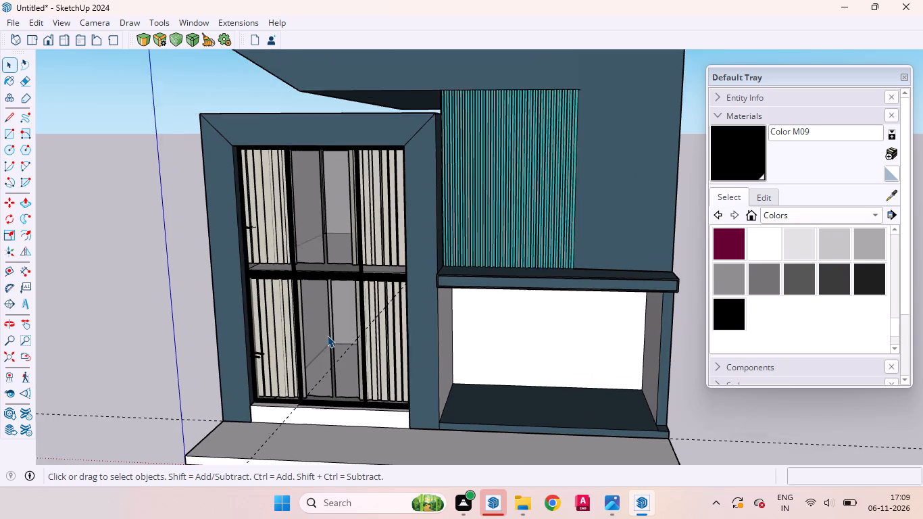
scroll(327, 335, "up", 1)
scroll(339, 346, "down", 1)
middle_click_drag(349, 349, 358, 337)
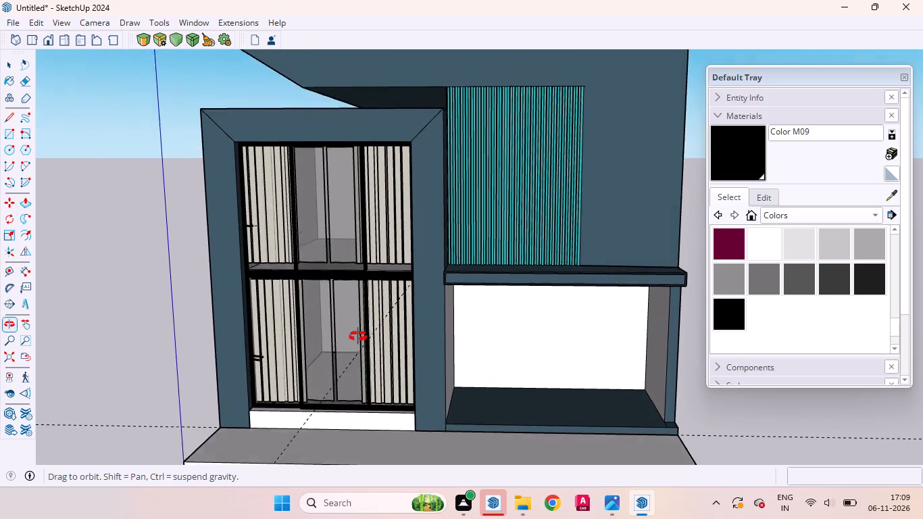
middle_click_drag(358, 337, 303, 344)
scroll(312, 182, "up", 9)
middle_click_drag(323, 290, 360, 227)
scroll(360, 227, "up", 1)
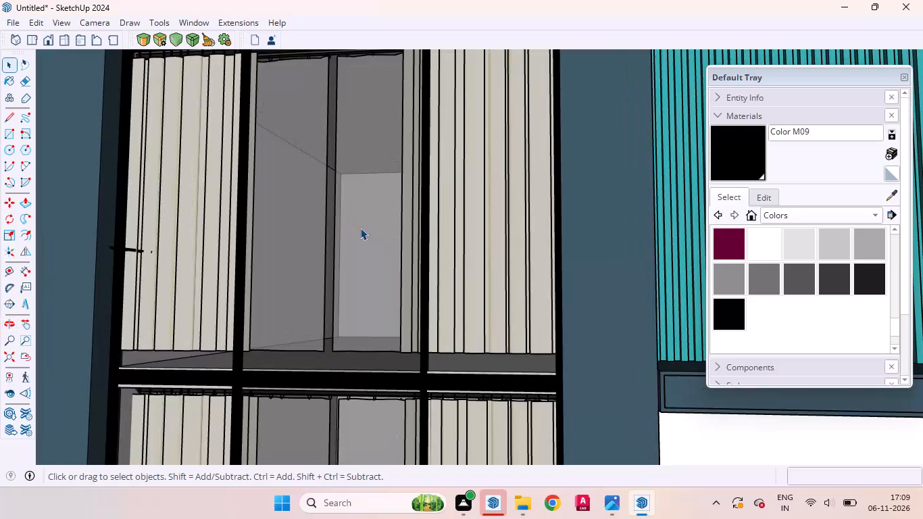
middle_click_drag(347, 249, 311, 234)
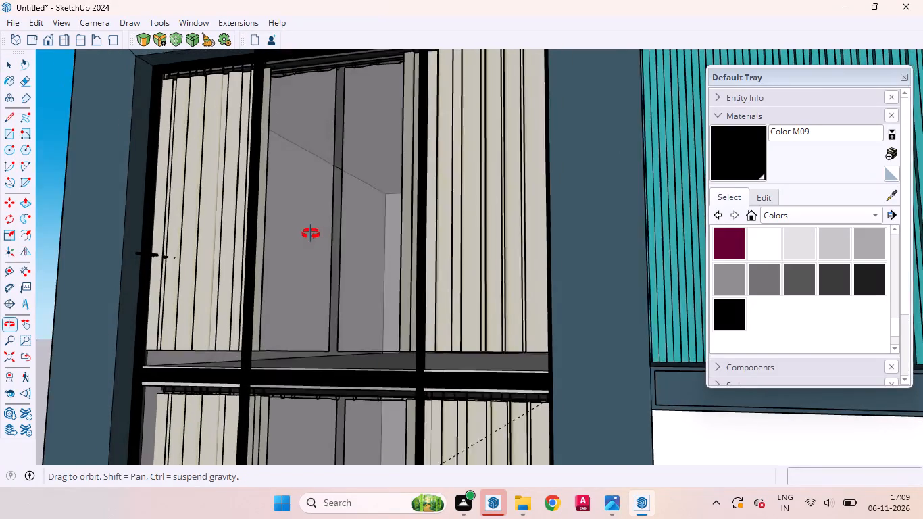
middle_click_drag(311, 234, 355, 274)
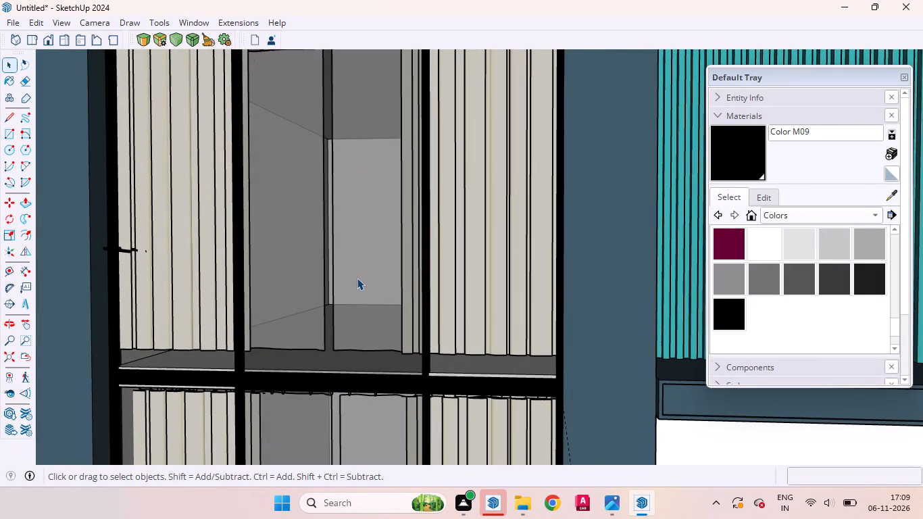
middle_click_drag(357, 280, 389, 308)
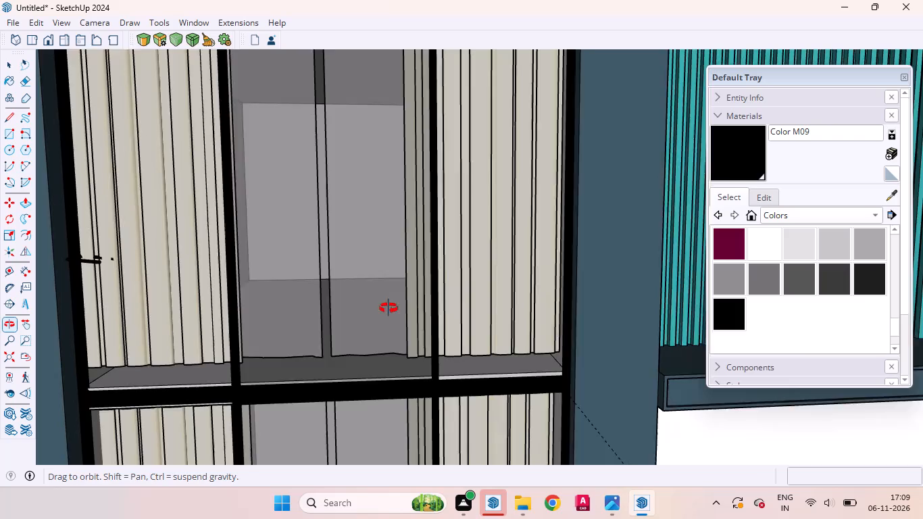
middle_click_drag(389, 308, 376, 310)
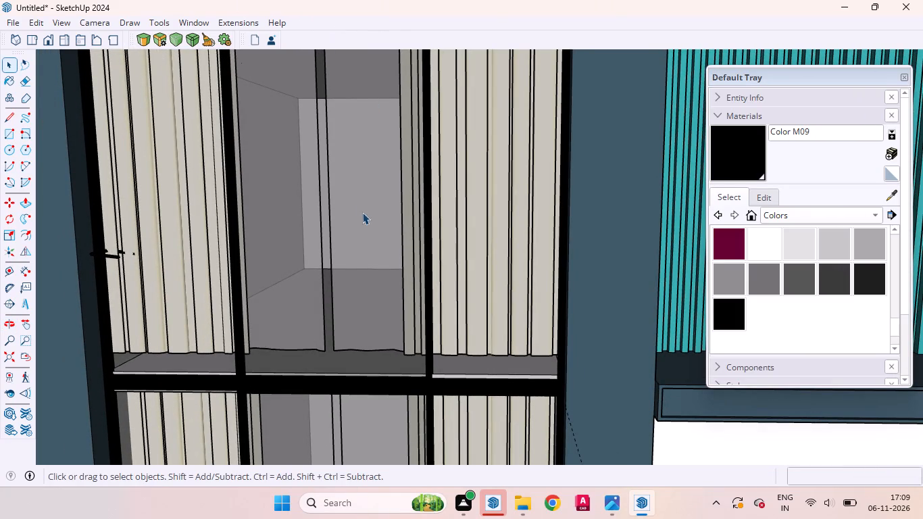
scroll(370, 224, "down", 2)
middle_click_drag(401, 226, 441, 203)
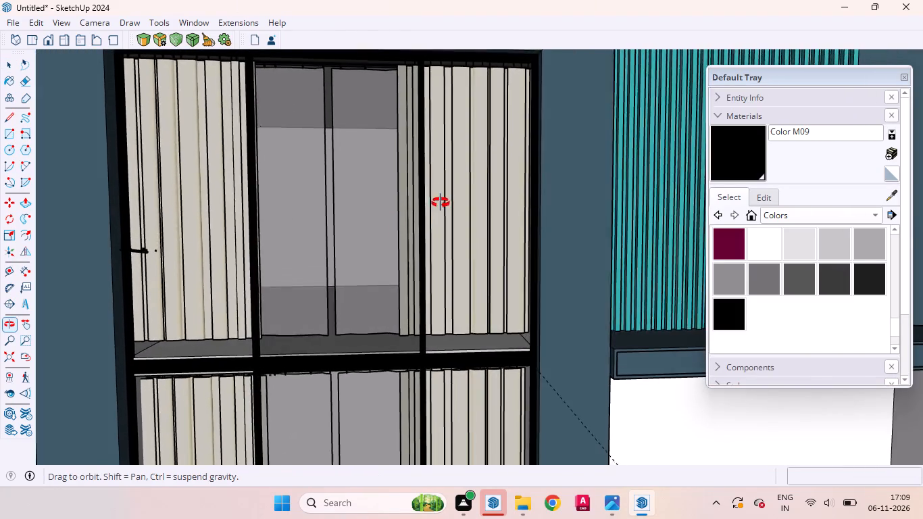
middle_click_drag(441, 203, 318, 264)
scroll(361, 267, "down", 2)
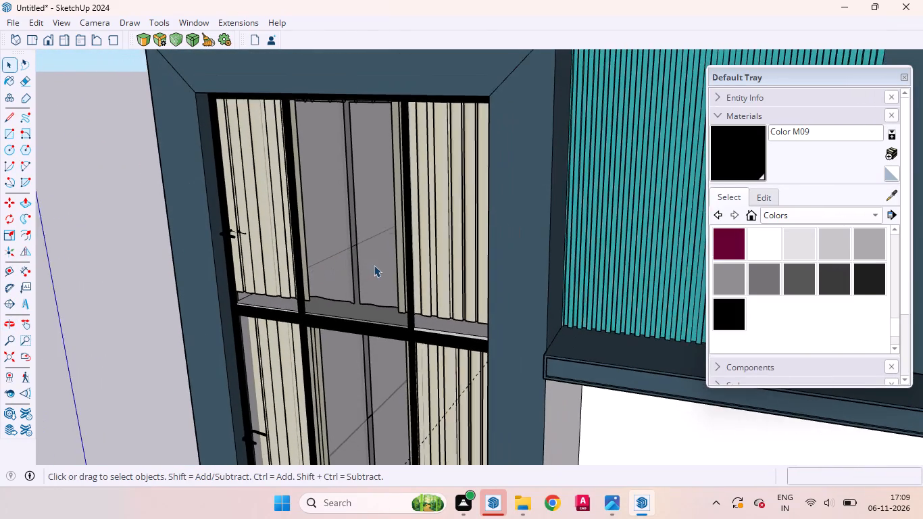
Review the whole building with the fitted black-framed windows from the front and from the corner.
scroll(374, 264, "down", 8)
middle_click_drag(434, 272, 559, 282)
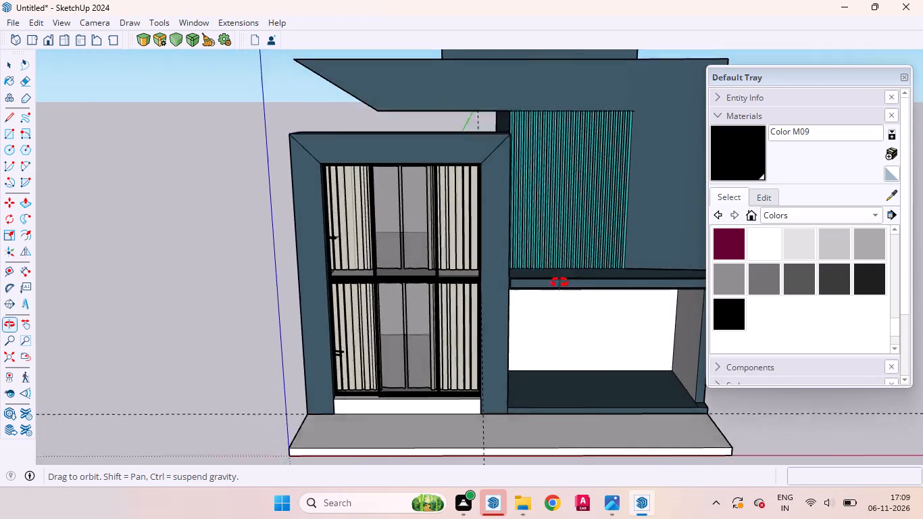
middle_click_drag(559, 282, 566, 298)
scroll(537, 293, "down", 2)
middle_click_drag(458, 262, 397, 219)
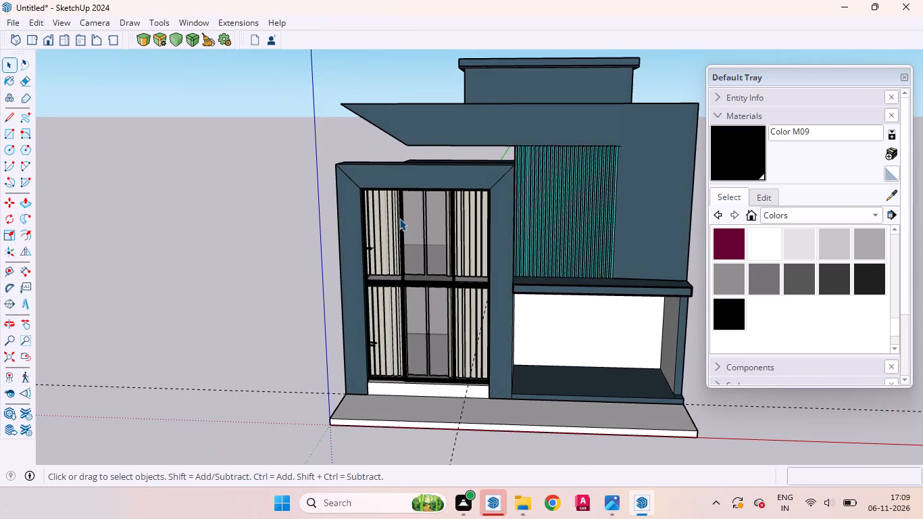
scroll(405, 201, "down", 2)
middle_click_drag(407, 213, 291, 178)
scroll(385, 222, "down", 2)
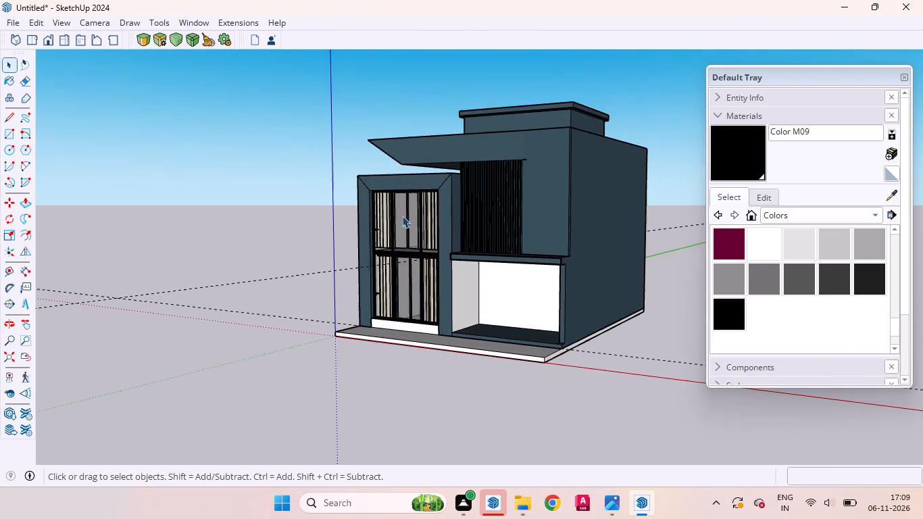
middle_click_drag(411, 219, 424, 194)
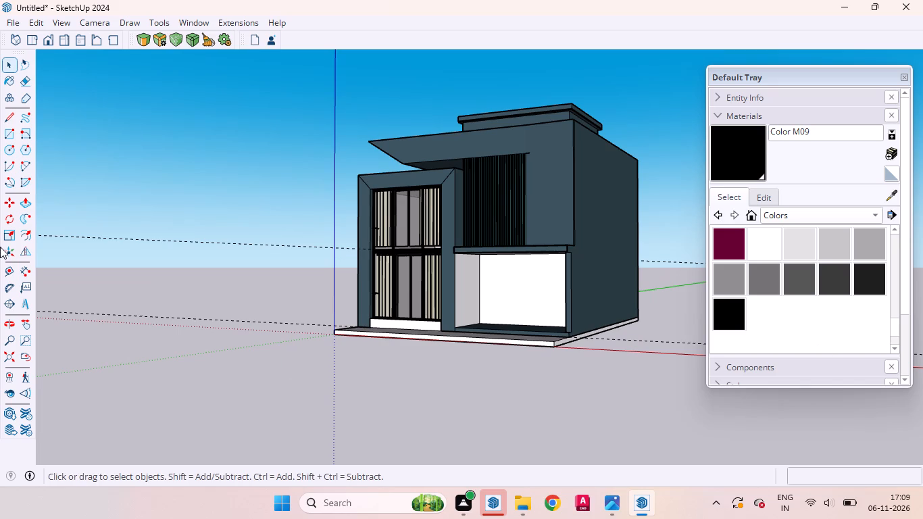
Examine the stacked windows' black frames, handles, curtains and bottom sill up close from different angles.
scroll(469, 241, "up", 8)
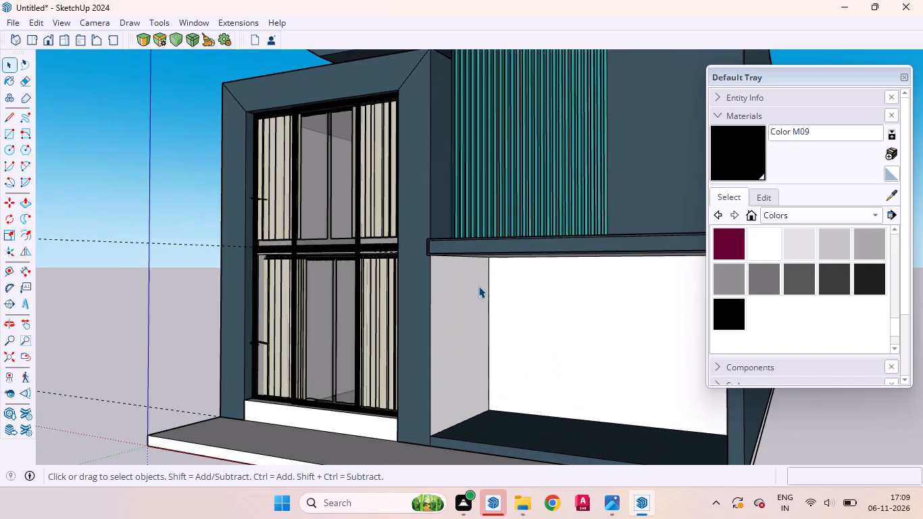
middle_click_drag(478, 286, 486, 242)
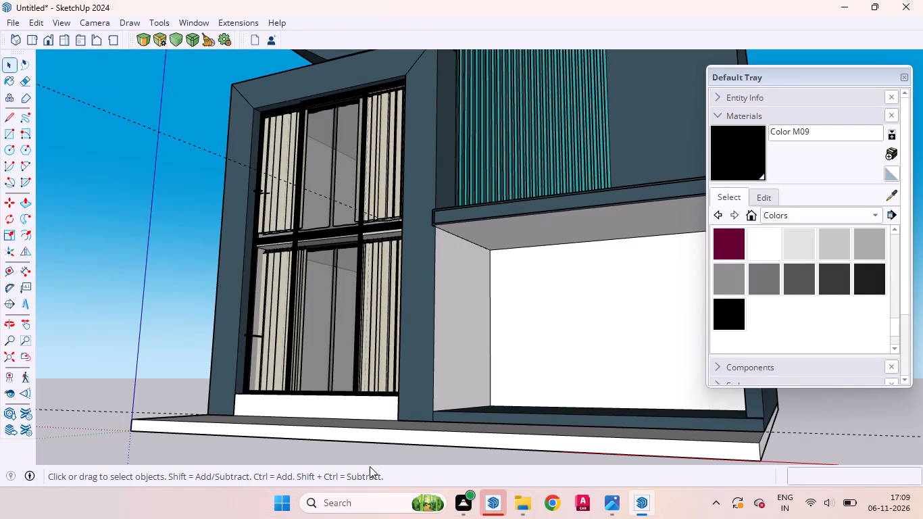
scroll(218, 434, "up", 3)
scroll(244, 412, "down", 1)
scroll(250, 380, "up", 11)
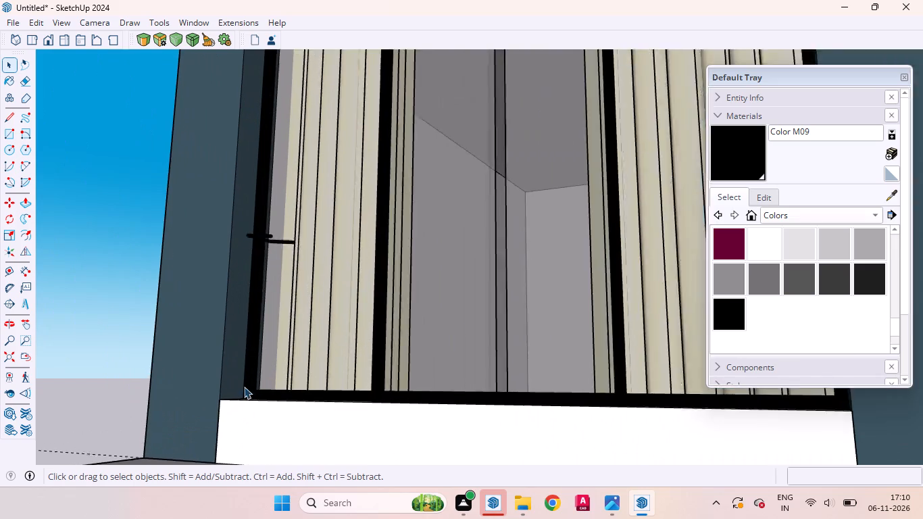
scroll(244, 387, "up", 1)
middle_click_drag(252, 414, 276, 518)
scroll(329, 400, "down", 1)
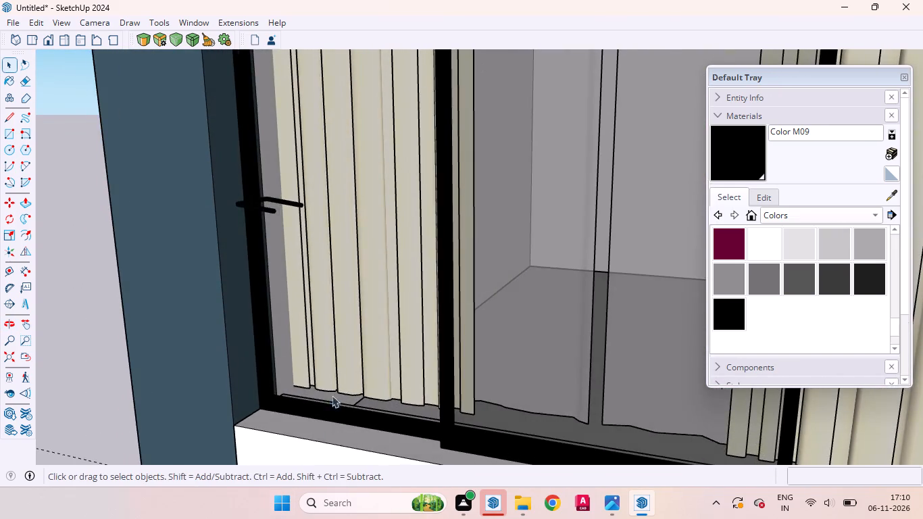
scroll(332, 395, "down", 6)
middle_click_drag(347, 387, 421, 457)
scroll(416, 430, "down", 8)
scroll(389, 429, "up", 5)
middle_click_drag(380, 435, 445, 407)
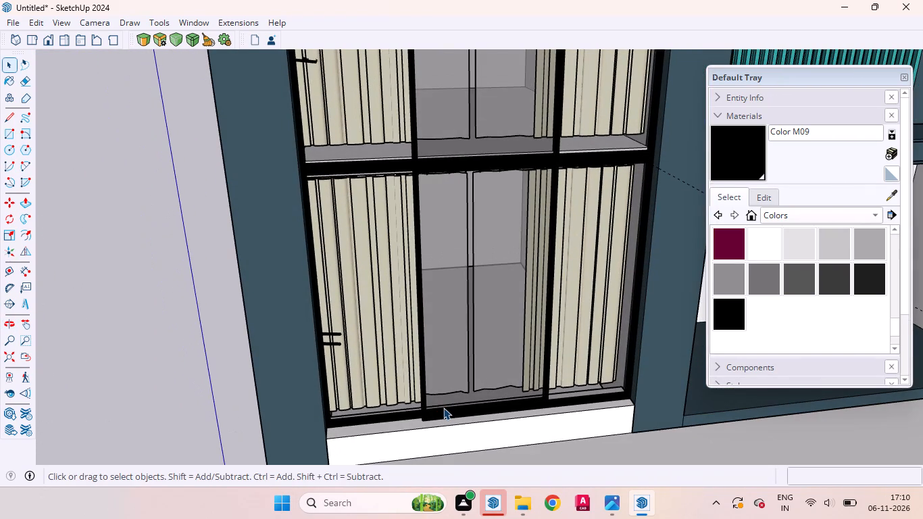
scroll(403, 374, "down", 2)
scroll(409, 366, "up", 3)
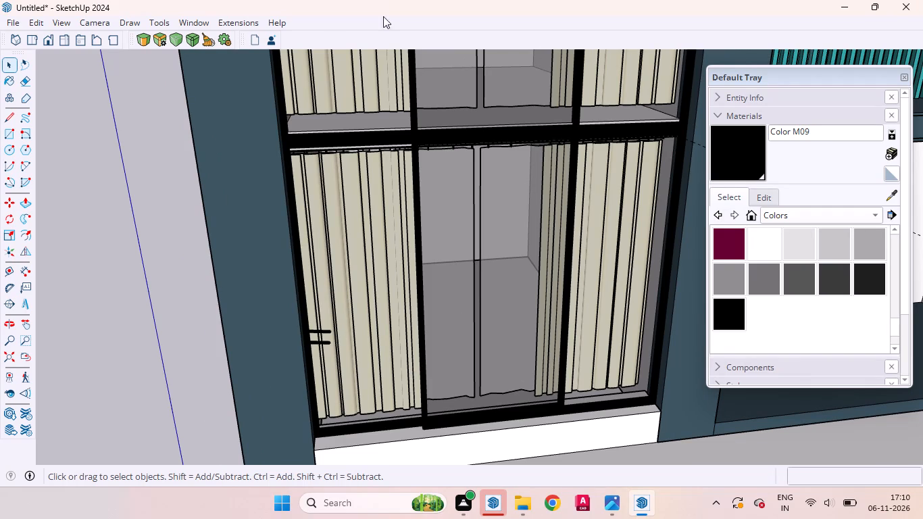
Open the building group for editing and delete the stray guide line running diagonally in front of the stacked windows.
scroll(226, 0, "down", 4)
scroll(380, 150, "down", 9)
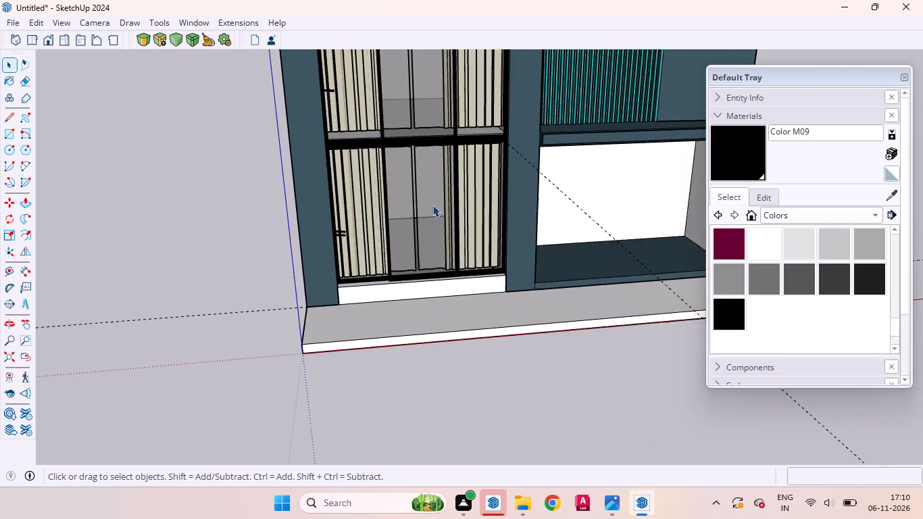
middle_click_drag(427, 240, 272, 226)
left_click(377, 406)
double_click(369, 399)
left_click(365, 394)
left_click_drag(193, 285, 136, 187)
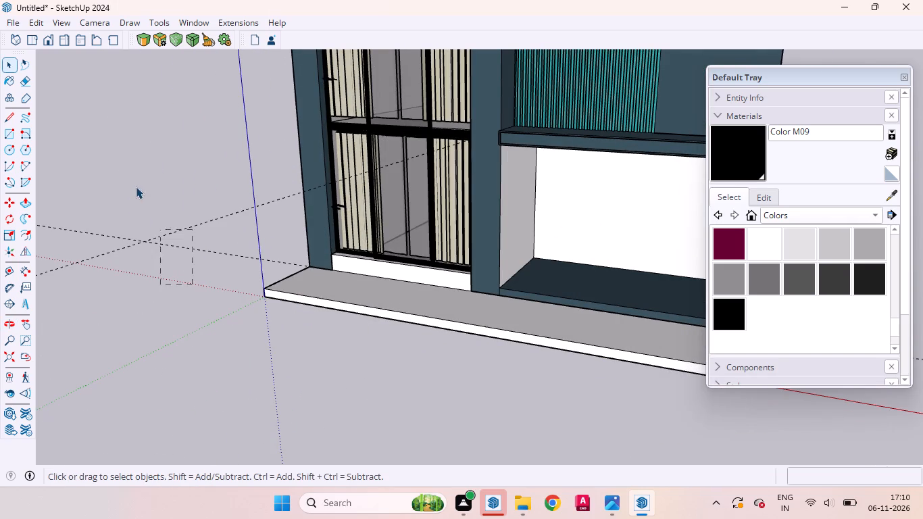
left_click_drag(136, 187, 134, 184)
double_click(491, 197)
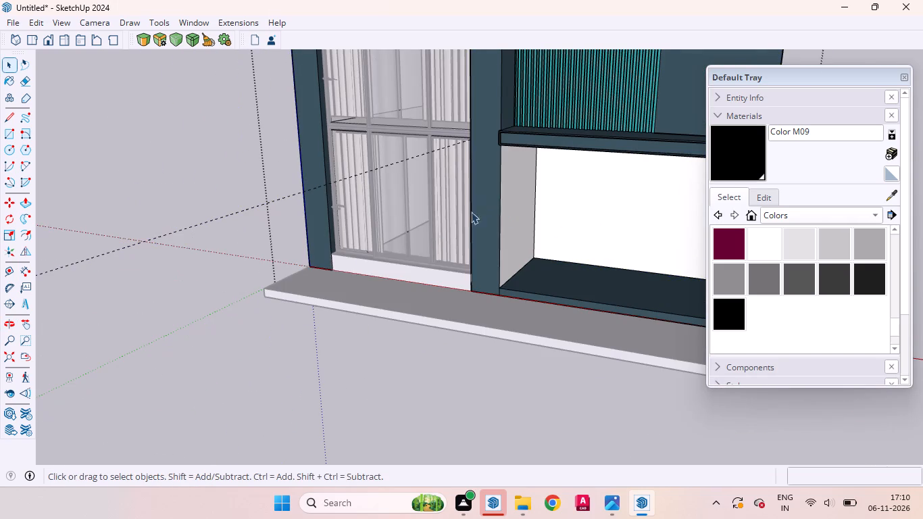
left_click_drag(192, 294, 133, 190)
key("Delete")
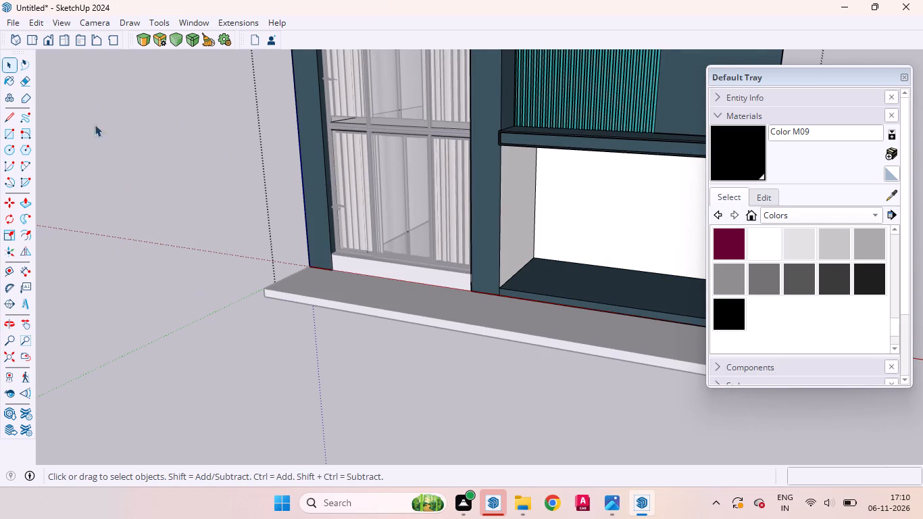
Search 3D Warehouse for "doors" in place of the previous query.
left_click(191, 20)
left_click(220, 128)
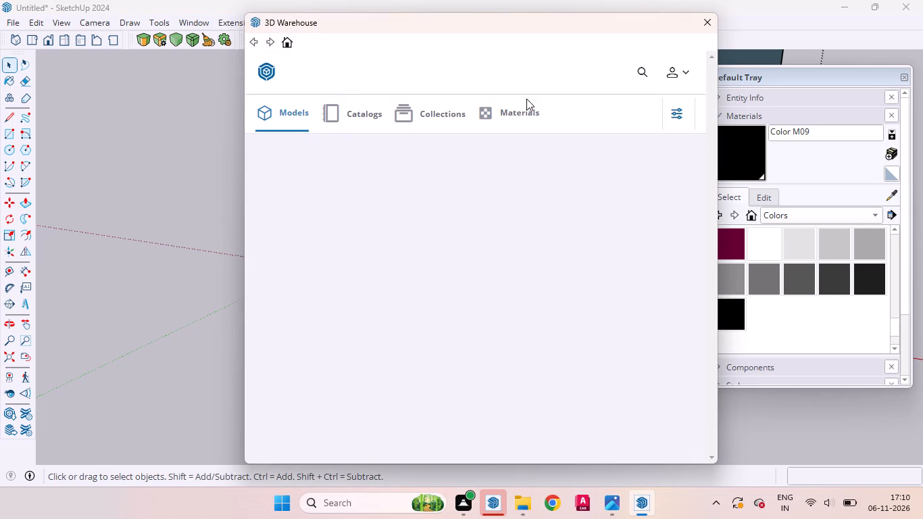
left_click(647, 79)
left_click_drag(364, 78, 291, 74)
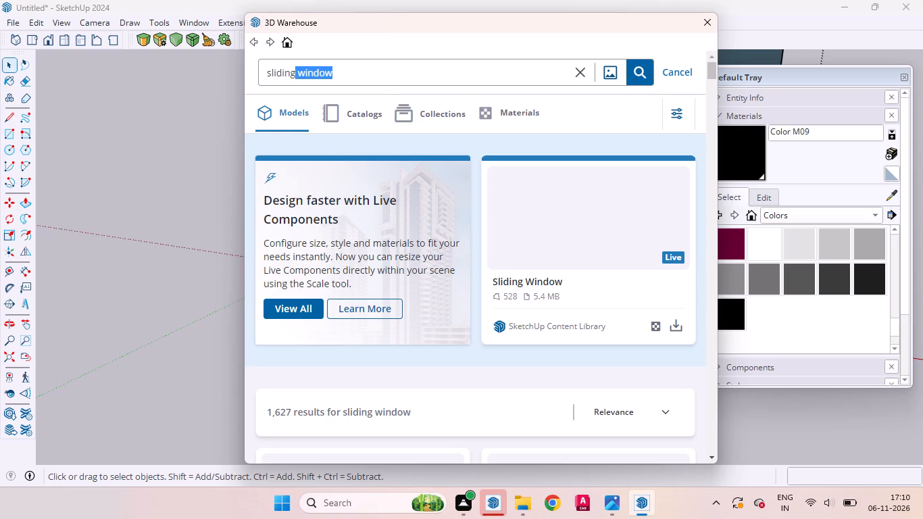
left_click_drag(291, 74, 263, 76)
key("BackSpace")
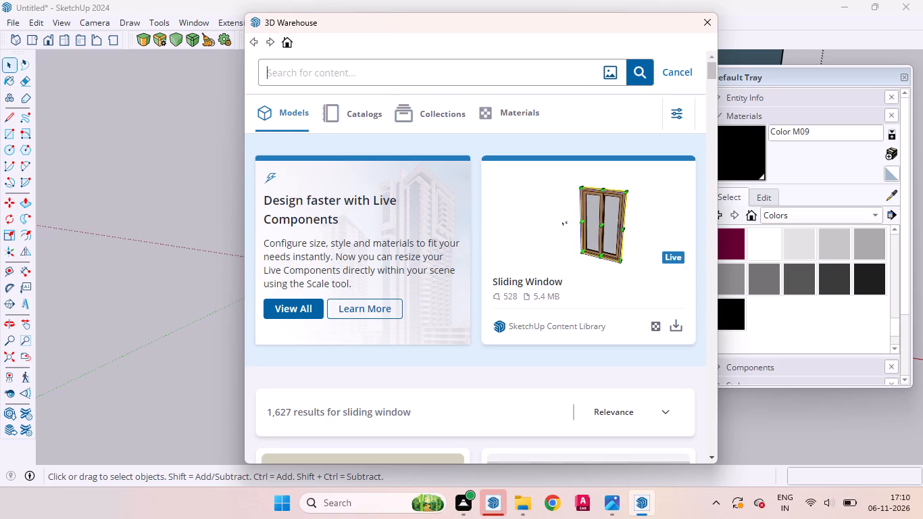
type("doors")
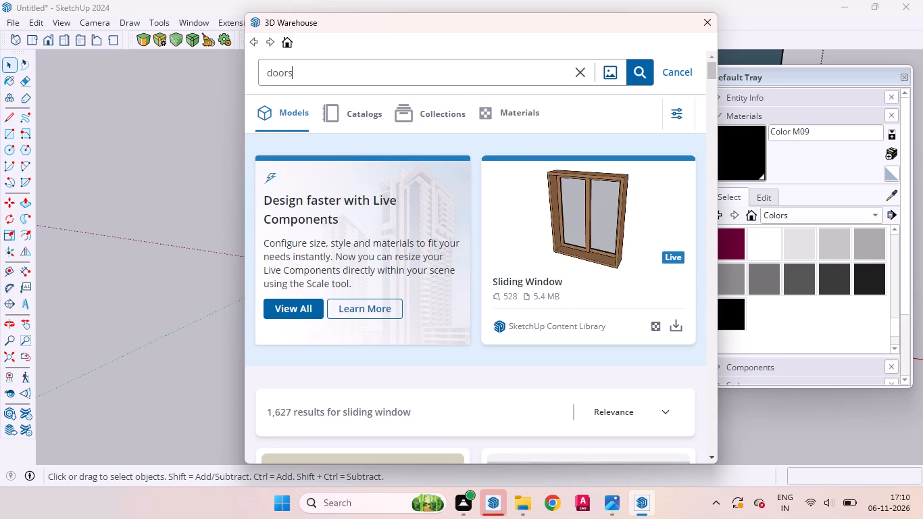
key("Return")
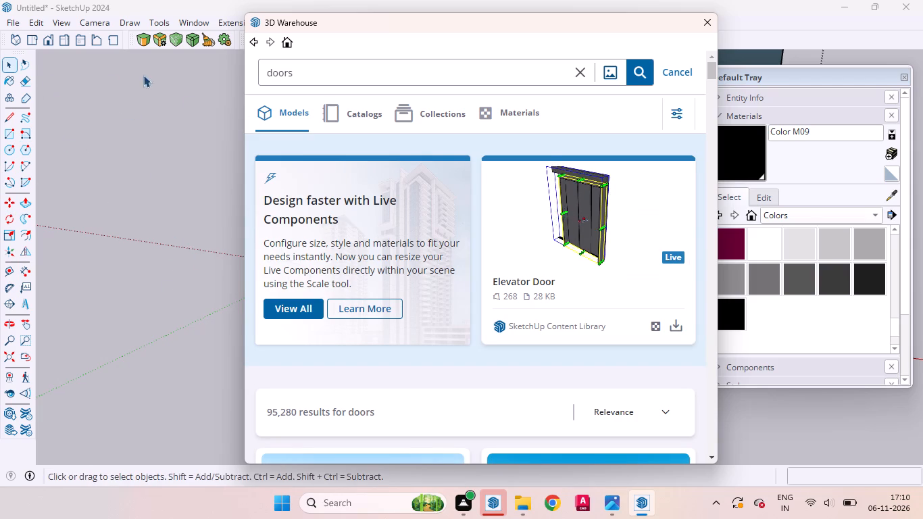
Find the dark brown panelled "door" model (62 KB) among the results and download it directly into the model.
scroll(451, 230, "down", 6)
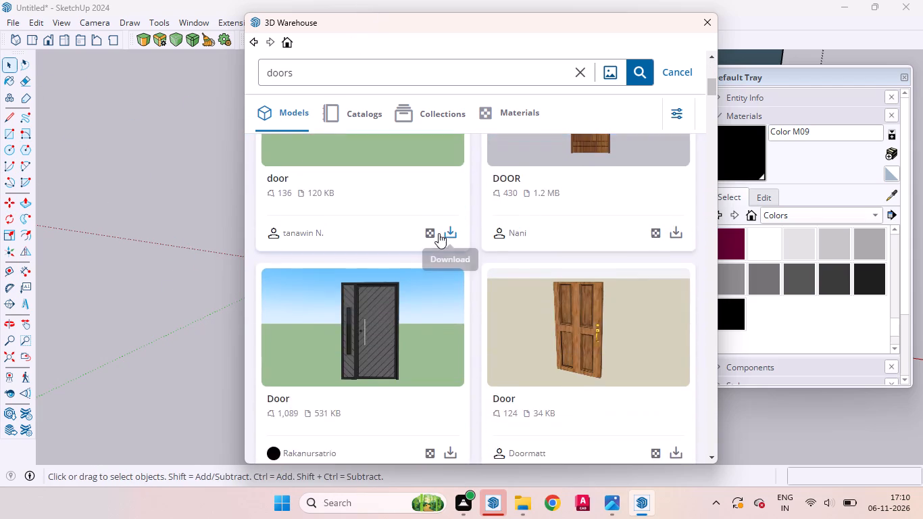
scroll(438, 234, "down", 12)
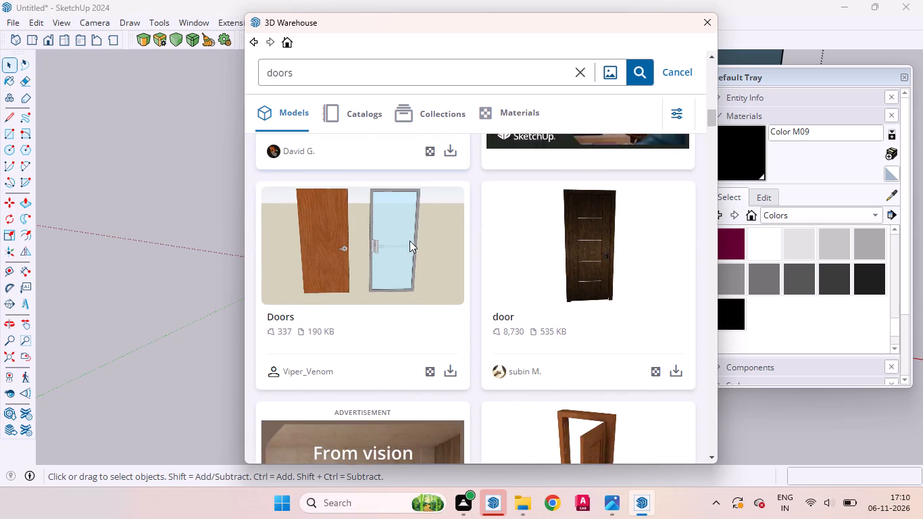
scroll(409, 241, "down", 4)
scroll(420, 245, "up", 7)
scroll(521, 244, "down", 1)
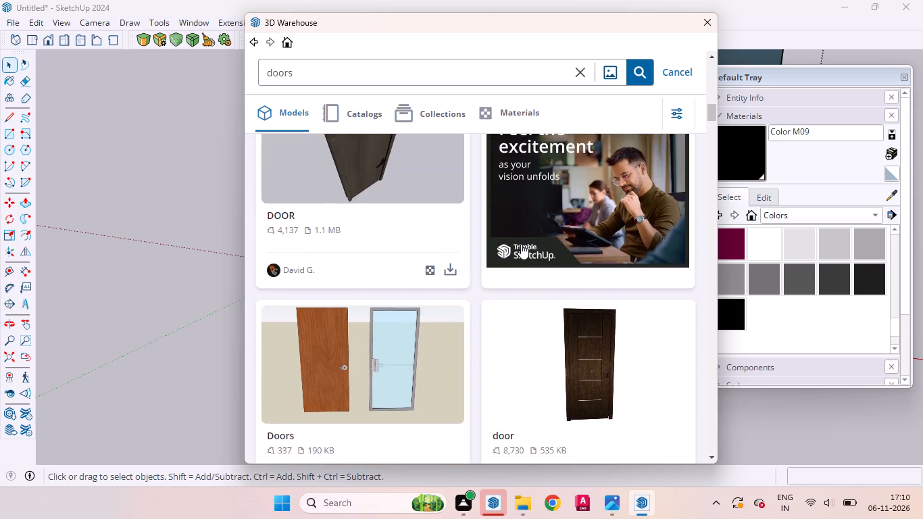
scroll(521, 244, "down", 8)
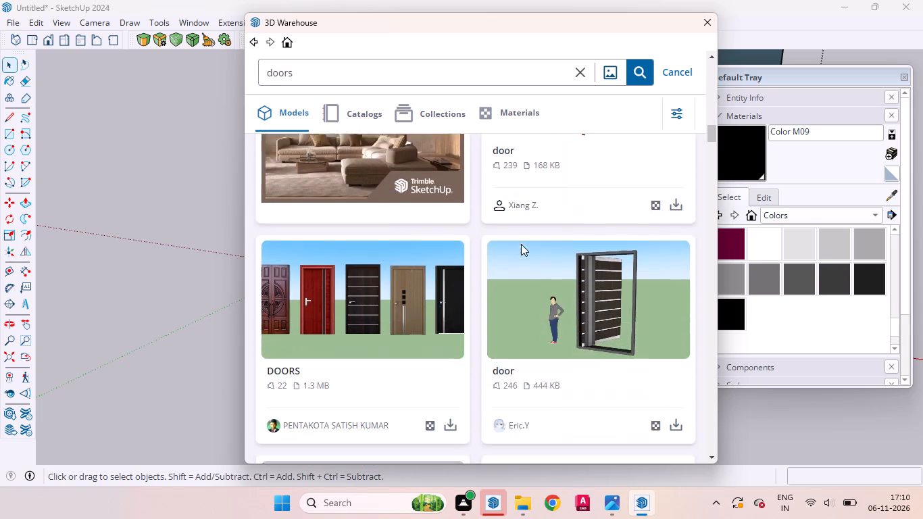
scroll(521, 244, "down", 10)
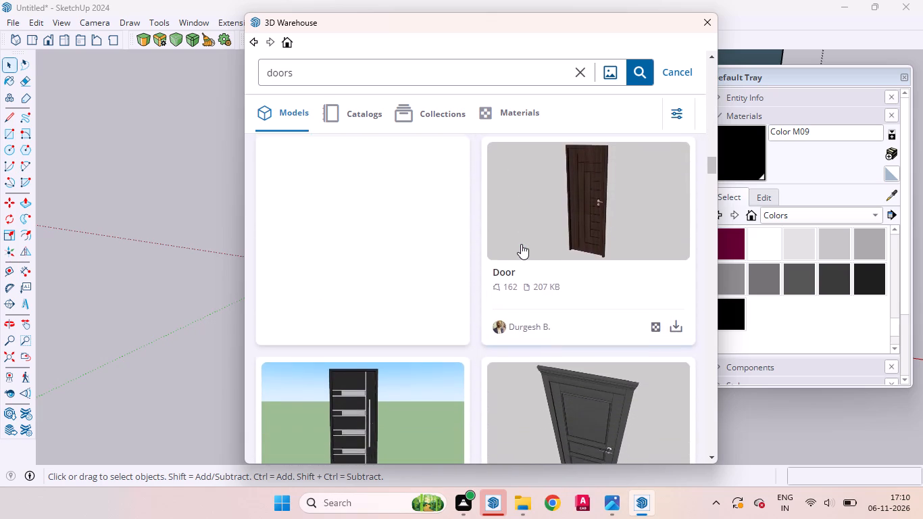
scroll(521, 244, "down", 5)
scroll(521, 244, "up", 1)
scroll(521, 244, "down", 5)
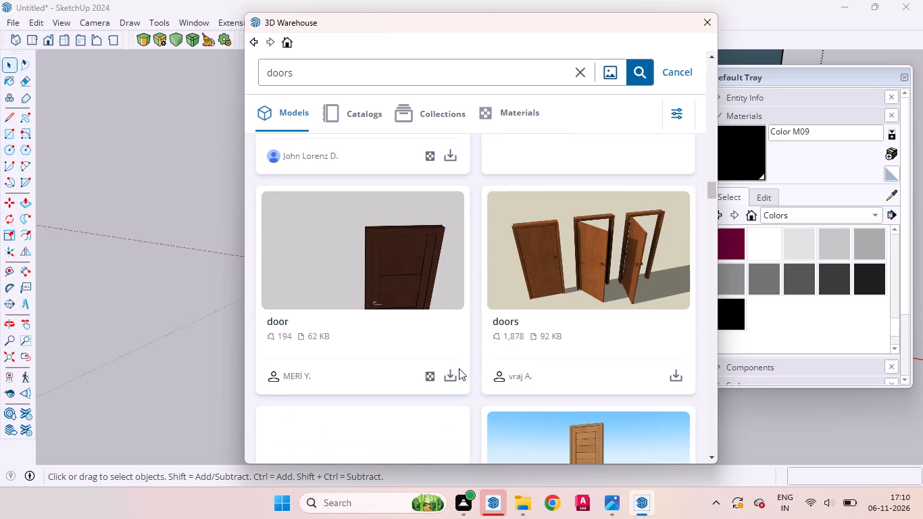
left_click(449, 374)
left_click(432, 259)
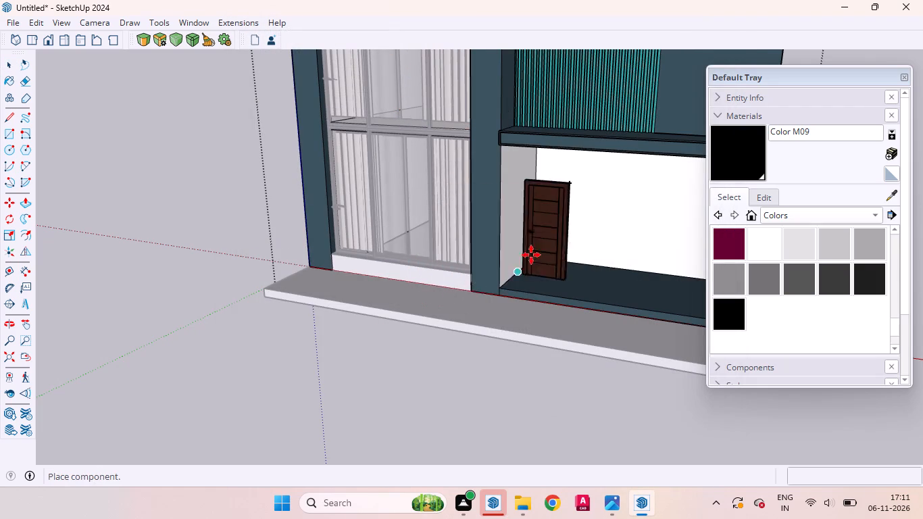
Place the dark brown door against the back wall of the ground-floor recess, near its inner corner.
scroll(531, 255, "up", 6)
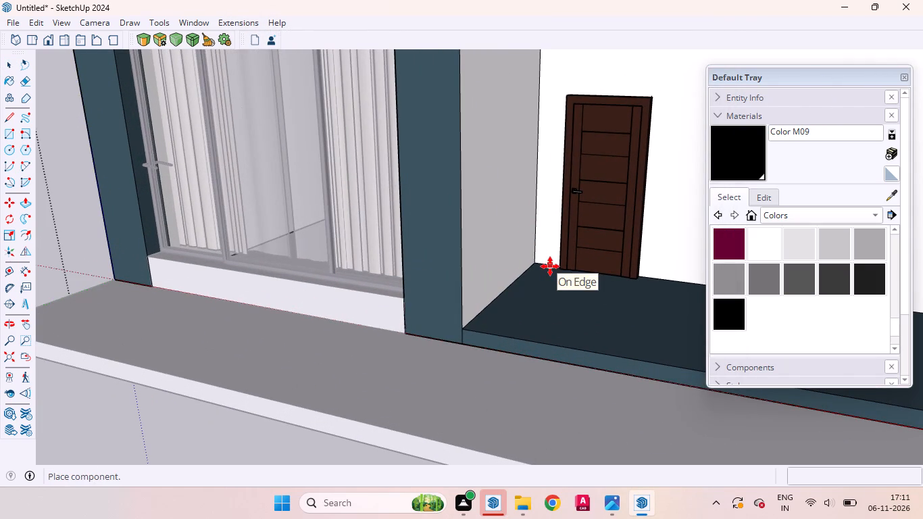
left_click(550, 266)
key("space")
Move the door about 24' 5" out of the recess to stand clear of the building, beyond the tall window frame.
scroll(471, 247, "down", 1)
scroll(471, 247, "up", 1)
scroll(471, 247, "down", 11)
scroll(532, 245, "up", 1)
middle_click_drag(532, 245, 504, 297)
scroll(527, 255, "up", 10)
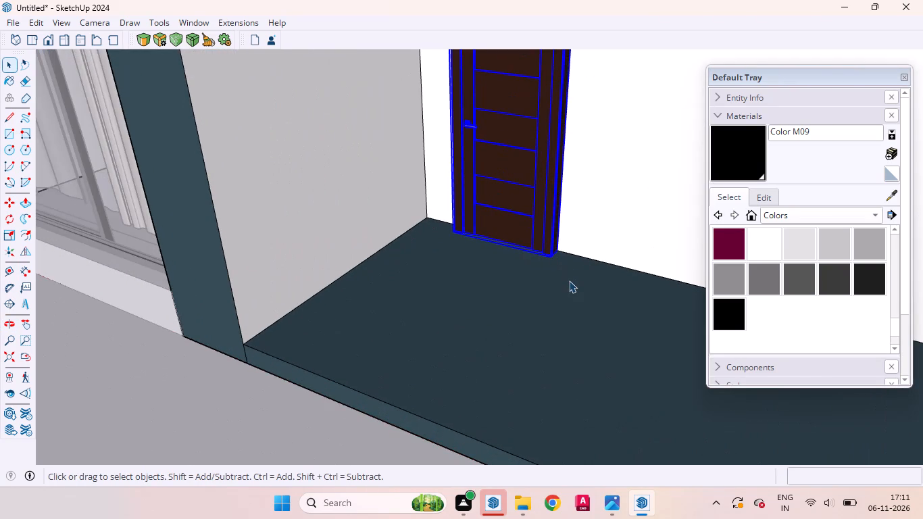
key("m")
left_click(564, 293)
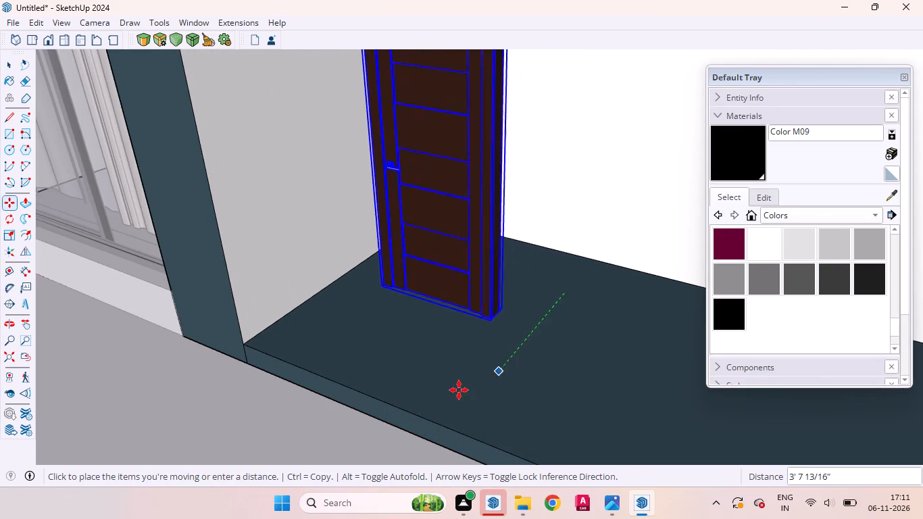
scroll(503, 299, "down", 15)
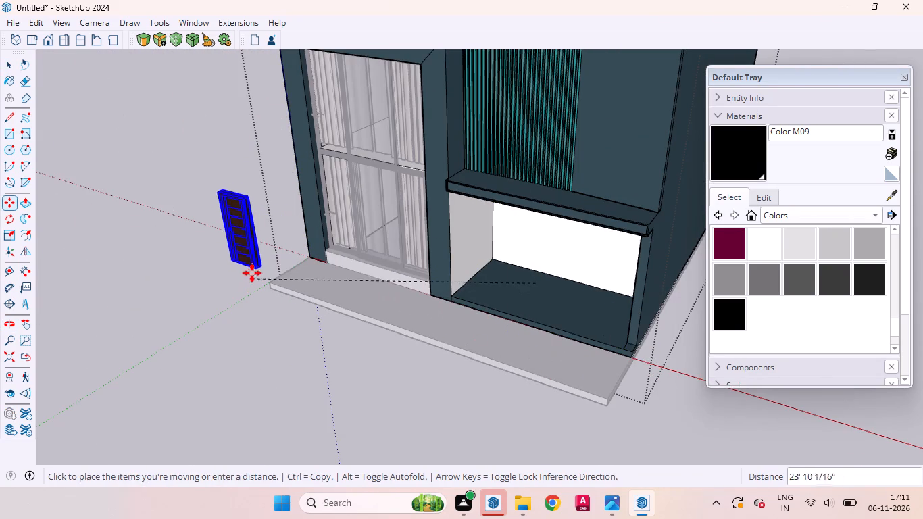
left_click(251, 270)
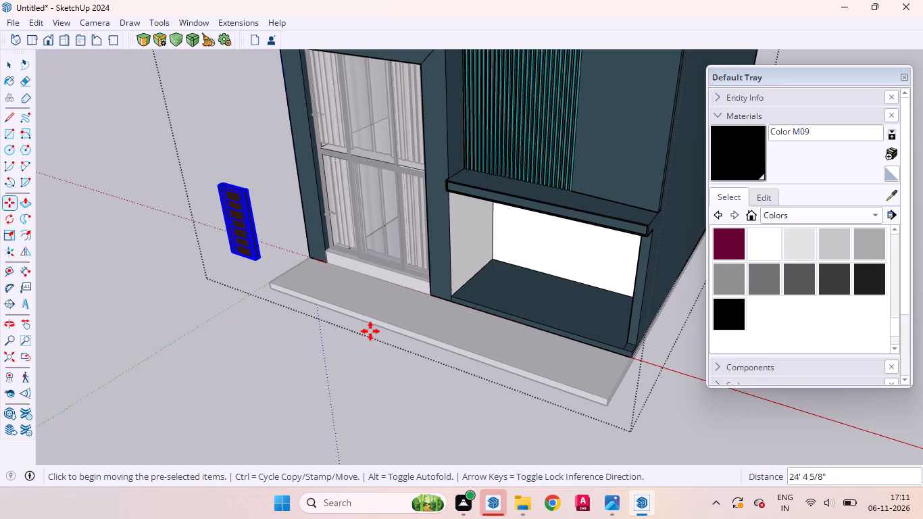
key("space")
Examine the front facade, the empty ground-floor recess and the freestanding door from several angles.
scroll(318, 370, "down", 3)
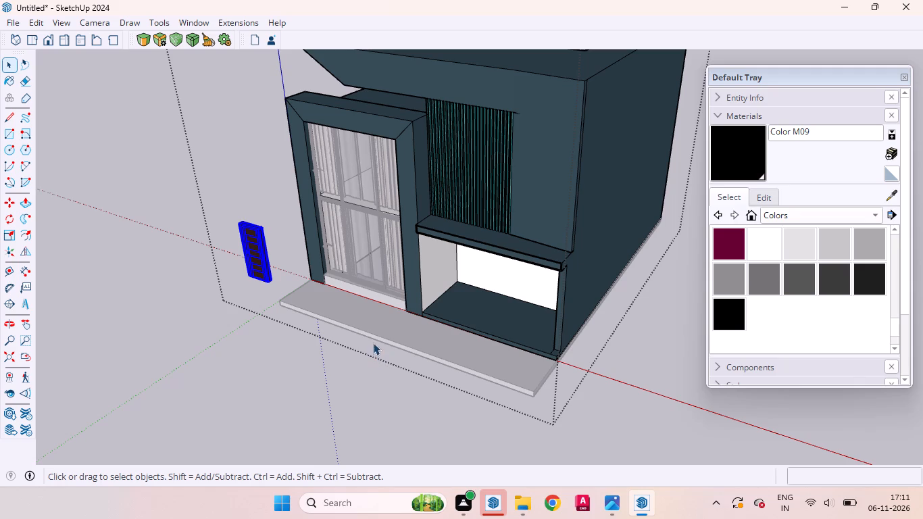
middle_click(423, 423)
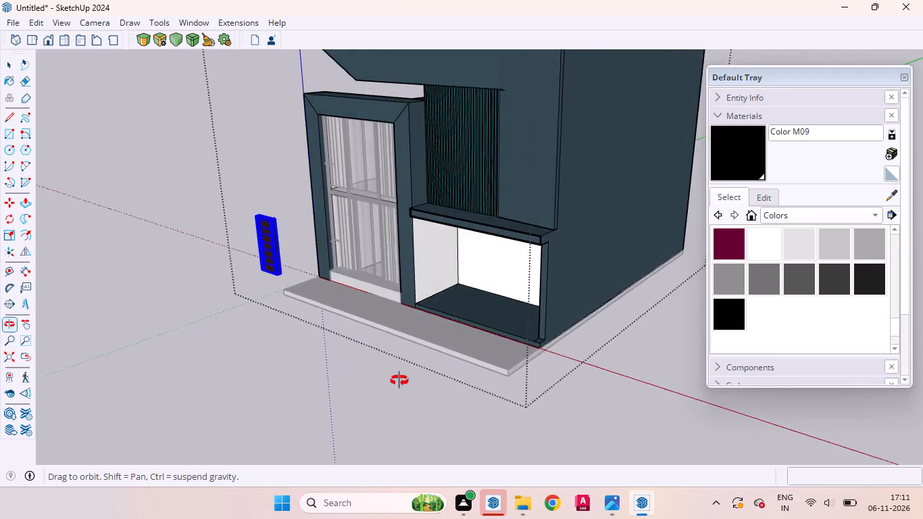
scroll(426, 421, "up", 1)
scroll(540, 497, "down", 2)
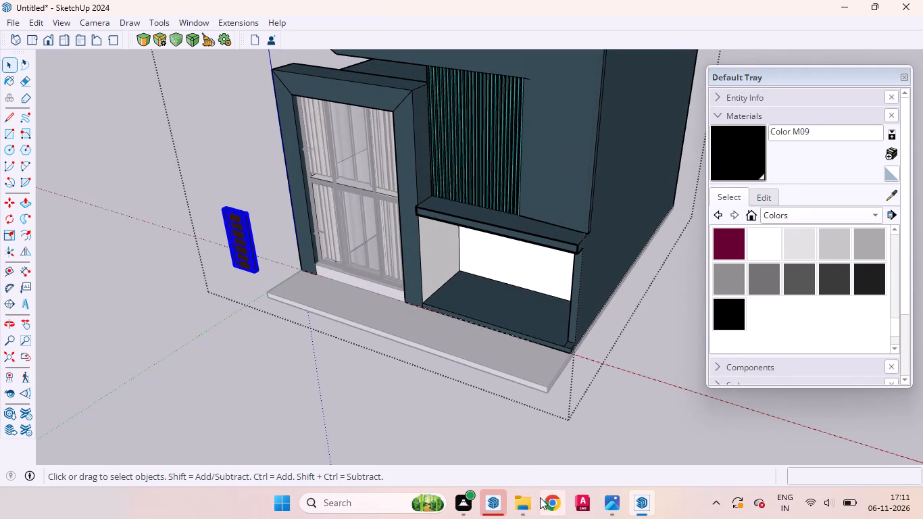
scroll(374, 449, "down", 4)
middle_click_drag(372, 445, 402, 418)
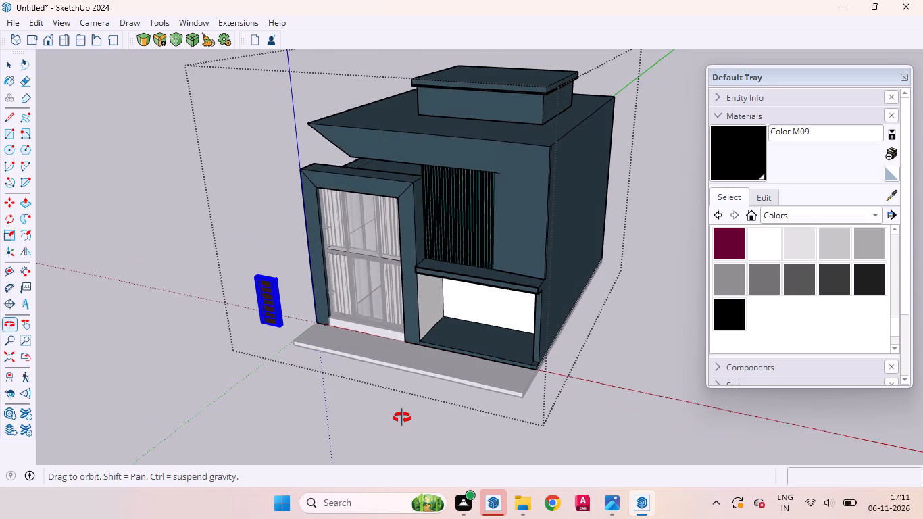
middle_click_drag(402, 418, 409, 404)
scroll(409, 403, "up", 2)
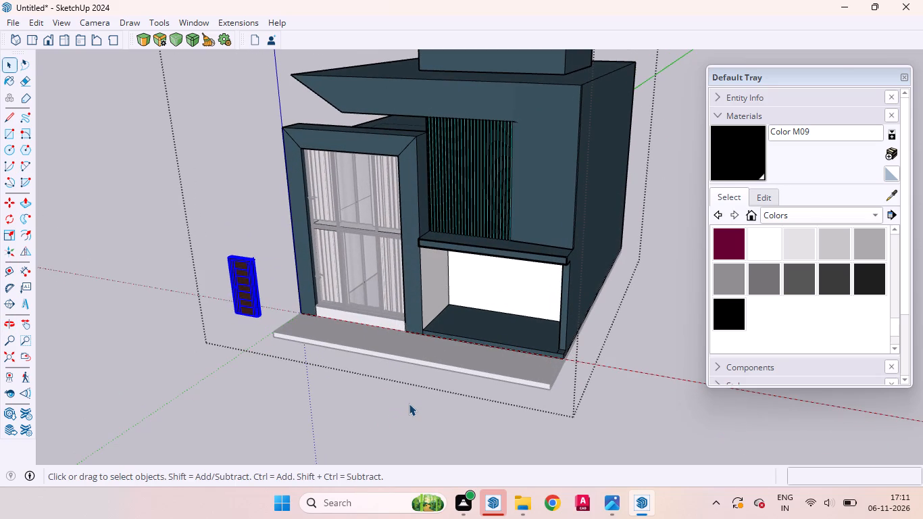
middle_click_drag(370, 389, 343, 373)
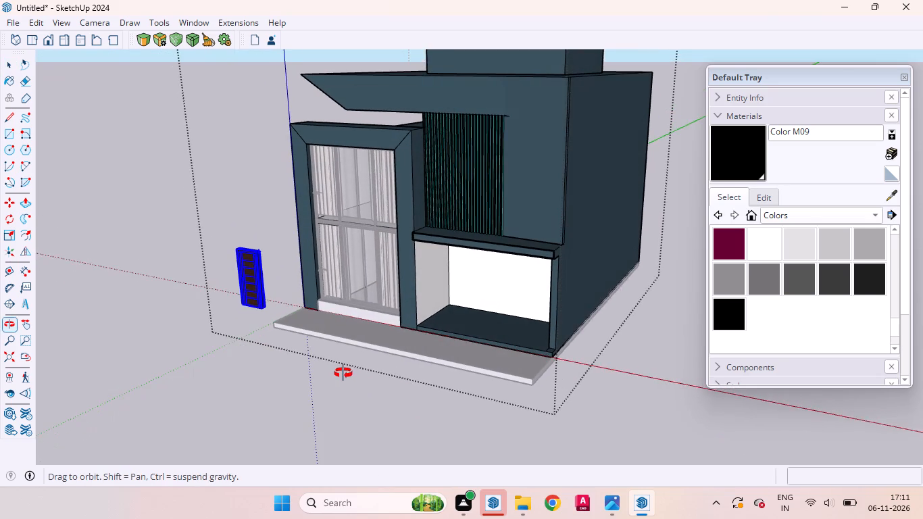
middle_click_drag(343, 373, 345, 373)
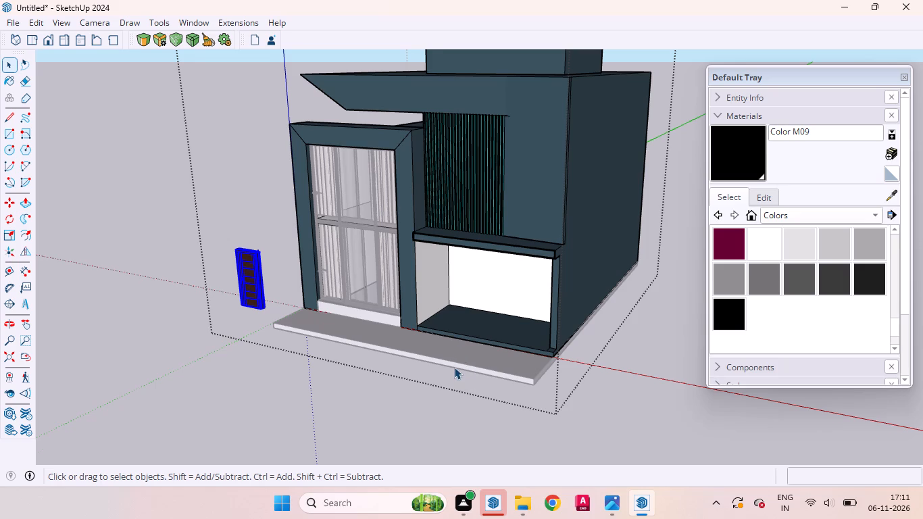
scroll(454, 367, "down", 1)
scroll(453, 362, "up", 3)
middle_click_drag(455, 361, 497, 339)
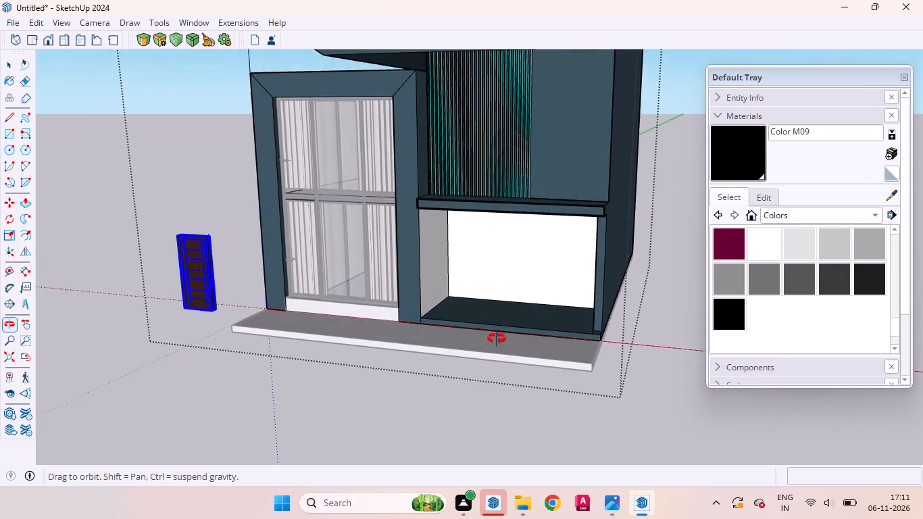
Place a horizontal guide on the back wall of the ground-floor recess, 7' above its floor edge.
middle_click_drag(497, 339, 395, 423)
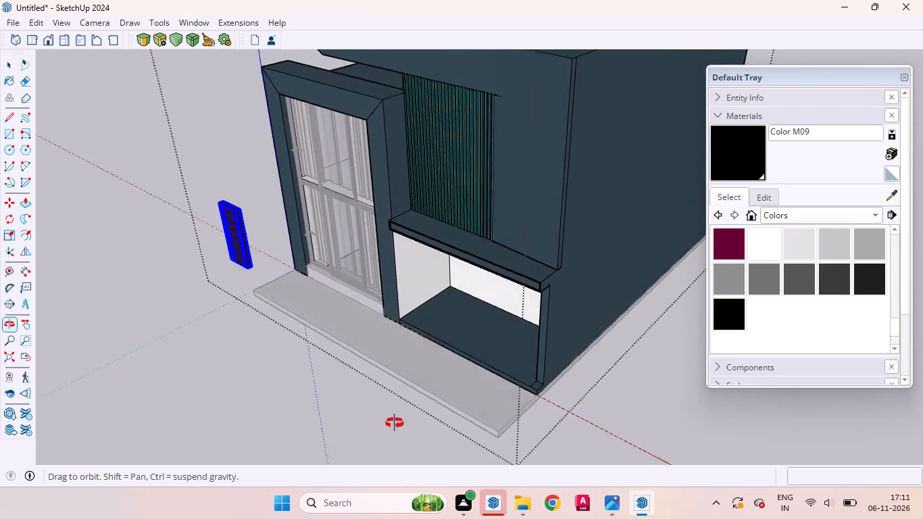
middle_click_drag(395, 423, 392, 416)
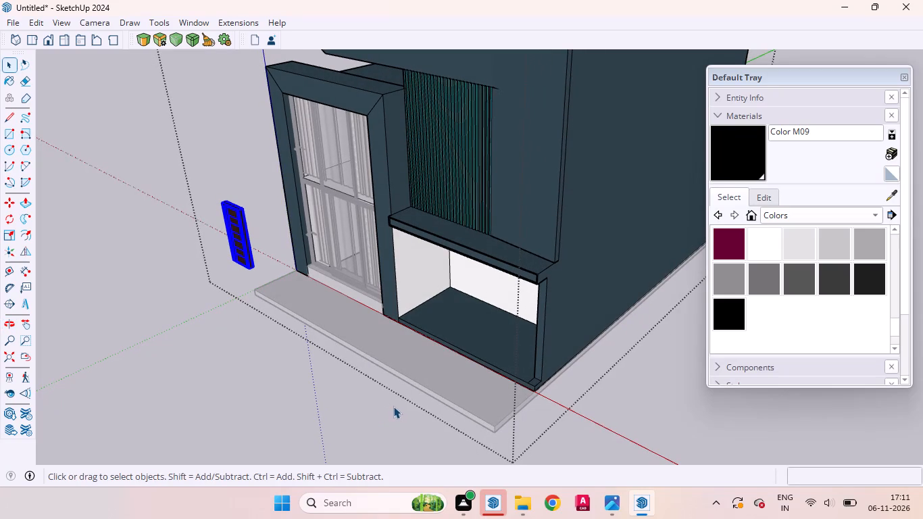
scroll(432, 311, "up", 5)
middle_click_drag(437, 335, 448, 259)
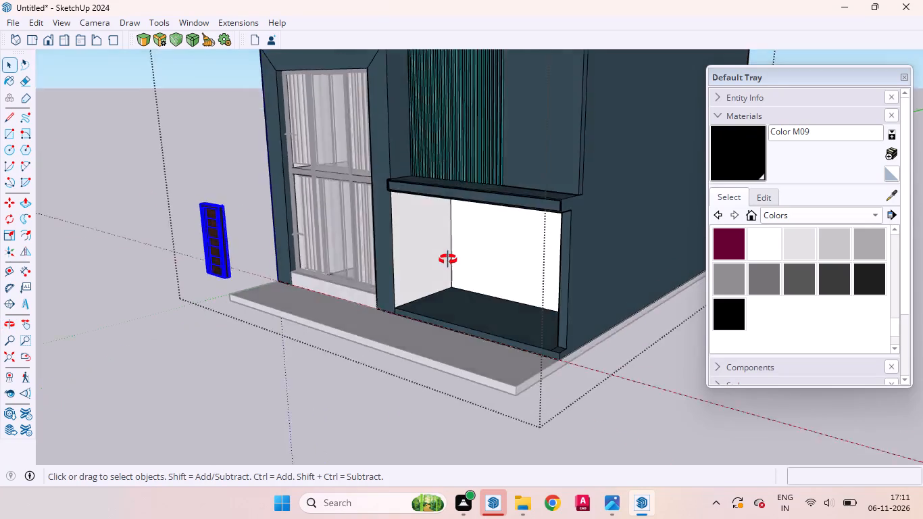
middle_click_drag(448, 259, 457, 229)
scroll(472, 279, "up", 4)
key("t")
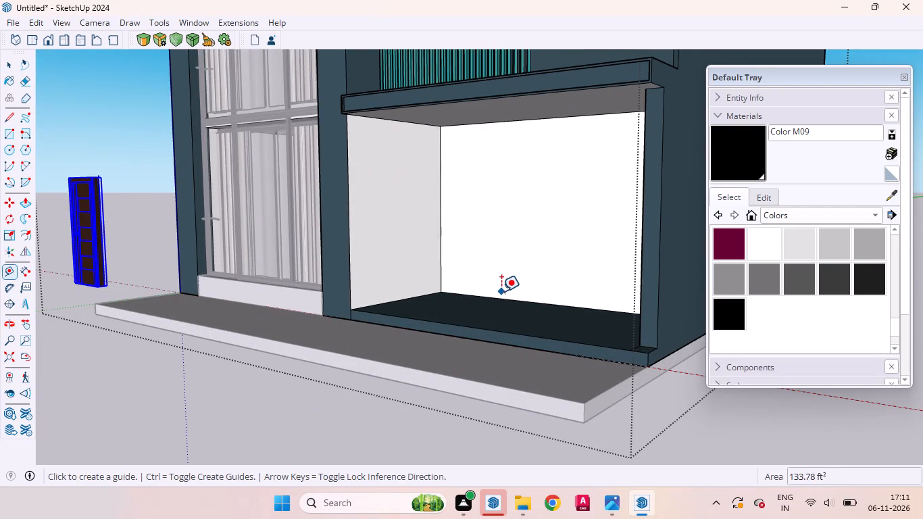
left_click(503, 296)
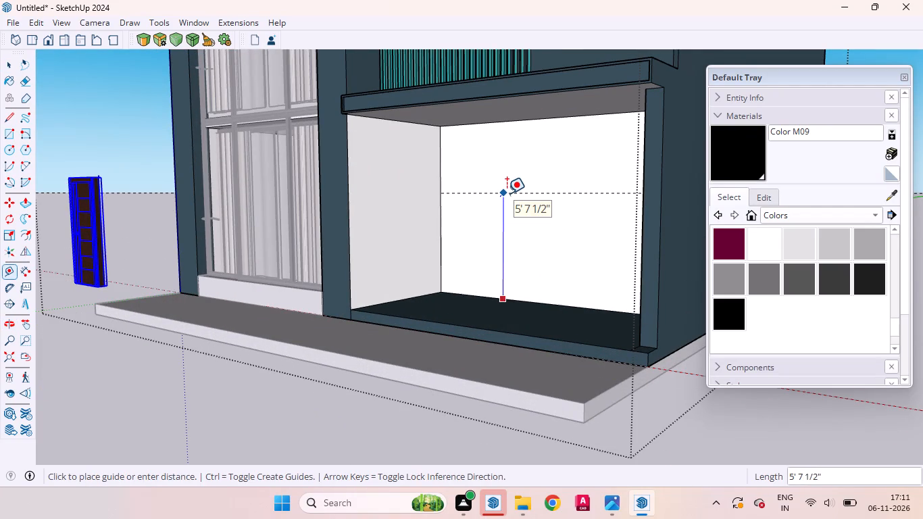
type("7'")
key("Return")
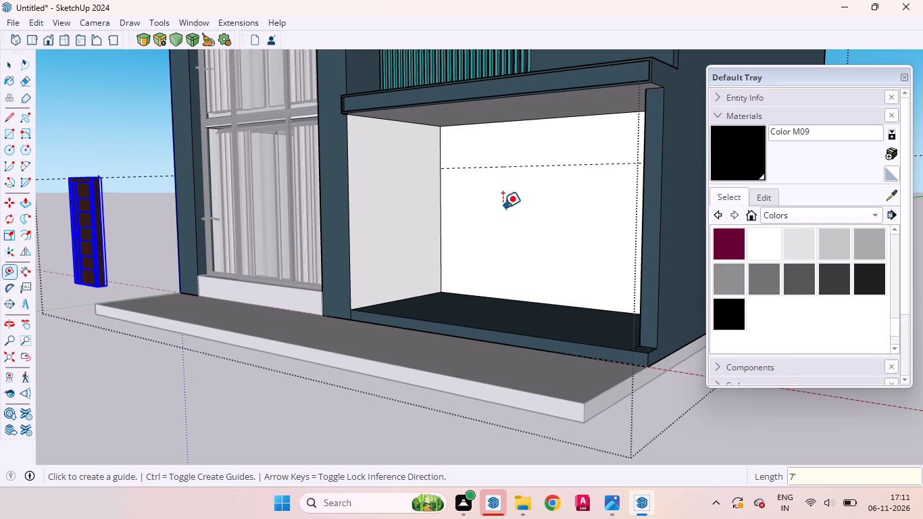
Add a second horizontal guide 12" above the 7' guide on the recess's back wall.
middle_click_drag(493, 215, 566, 188)
scroll(522, 245, "up", 4)
middle_click_drag(507, 302, 451, 329)
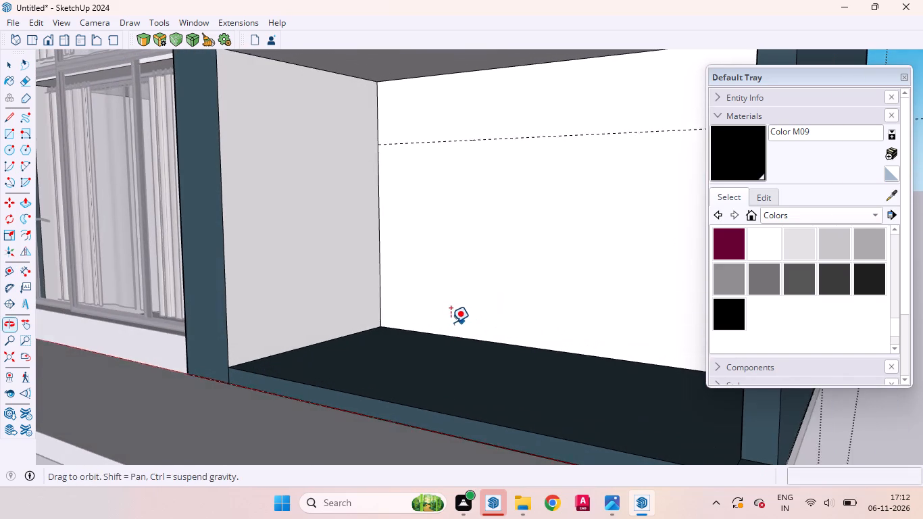
left_click(474, 139)
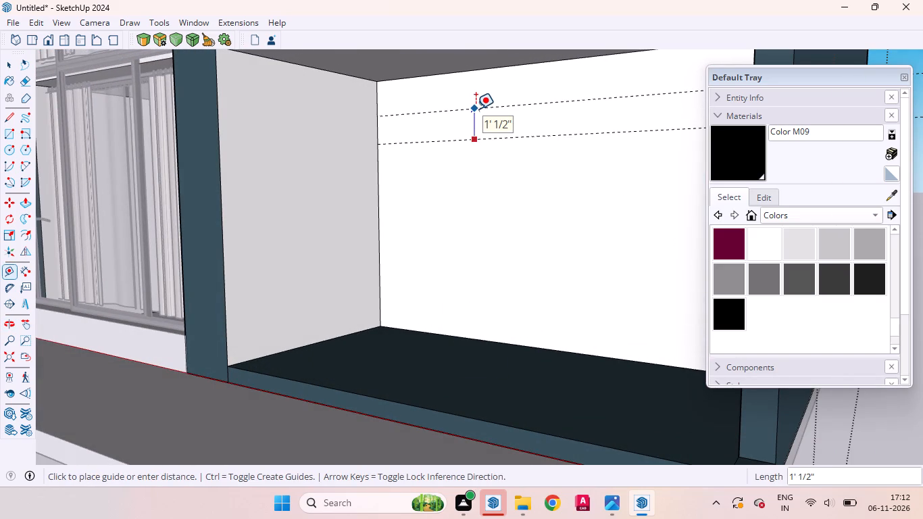
key("1")
key("2")
key("Return")
Place a vertical guide about 1' 6" from the back wall's inner corner and another about 5 9/16" back toward the corner.
middle_click_drag(388, 203, 453, 192)
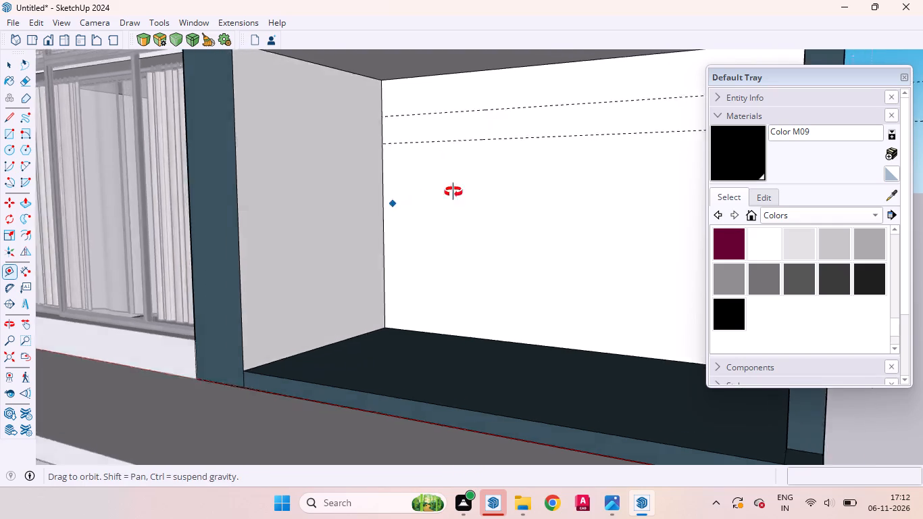
middle_click_drag(453, 192, 487, 180)
left_click(413, 159)
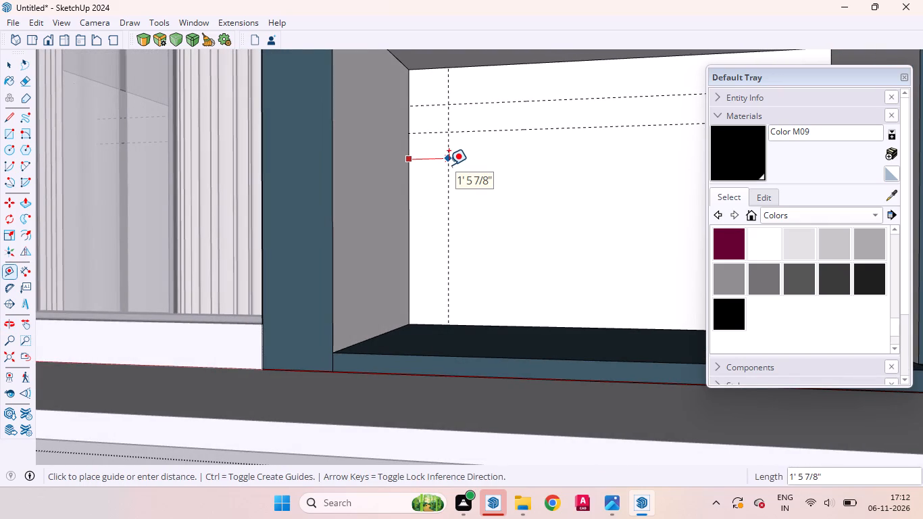
left_click(449, 165)
left_click(447, 166)
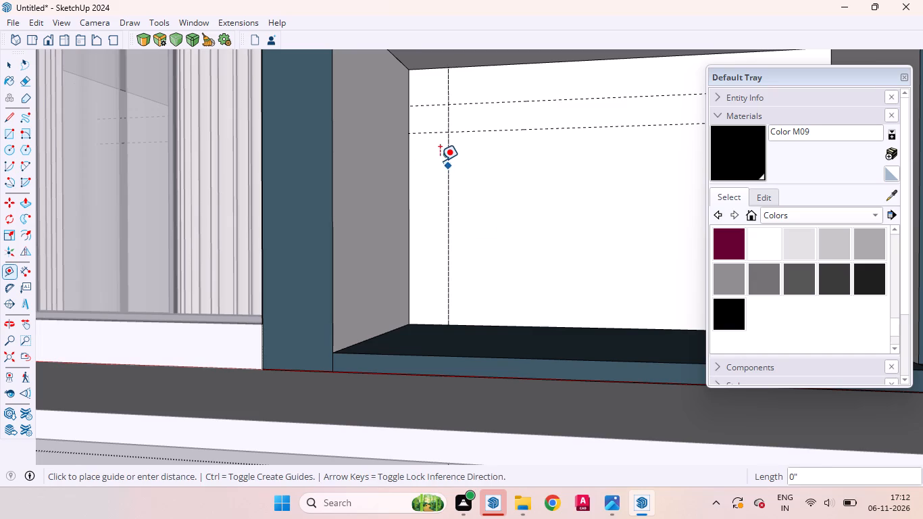
left_click(436, 160)
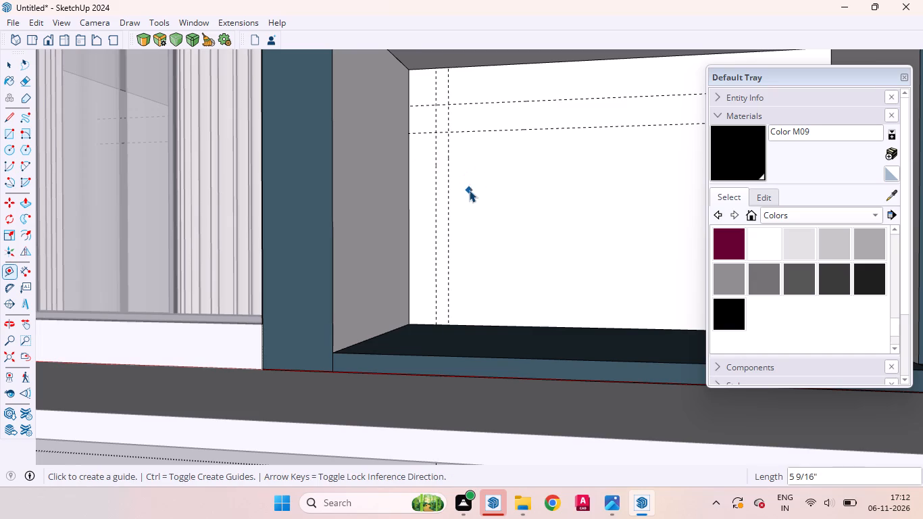
Add a vertical guide on the back wall 4' from the vertical guide nearest the inner corner.
key("space")
left_click(481, 191)
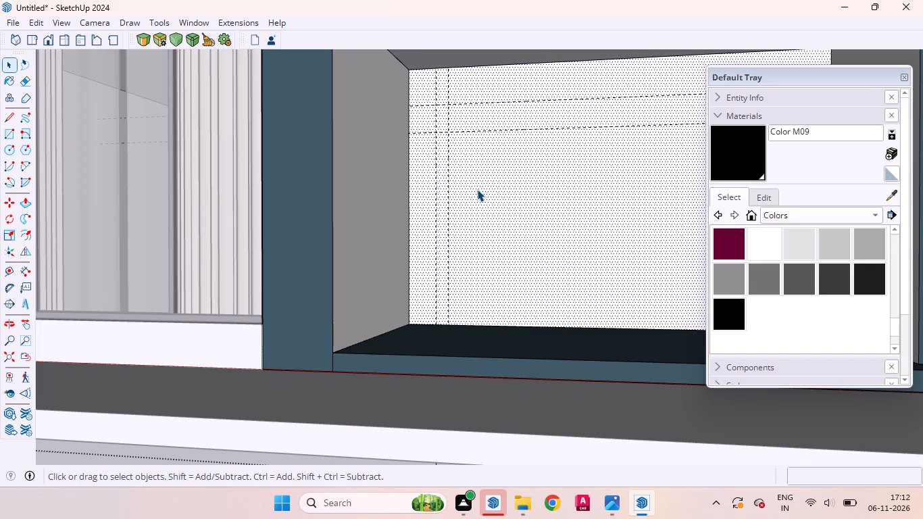
key("t")
left_click(438, 170)
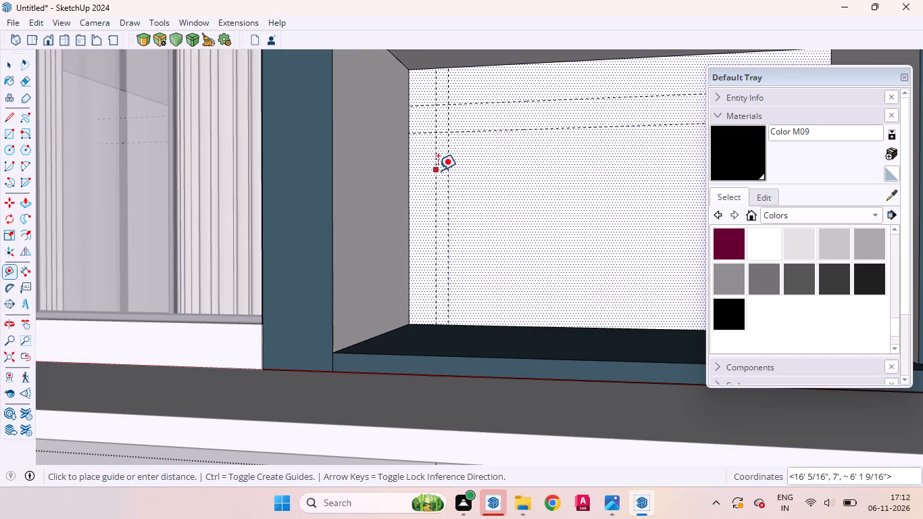
type("4'")
key("Return")
key("space")
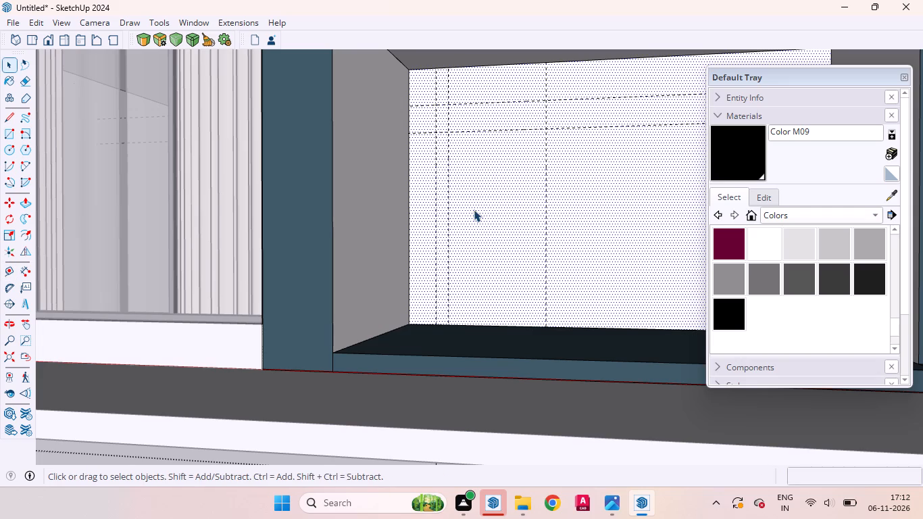
Draw a 4' by 8' door-opening rectangle on the back wall, from the upper guide intersection down to the floor.
key("r")
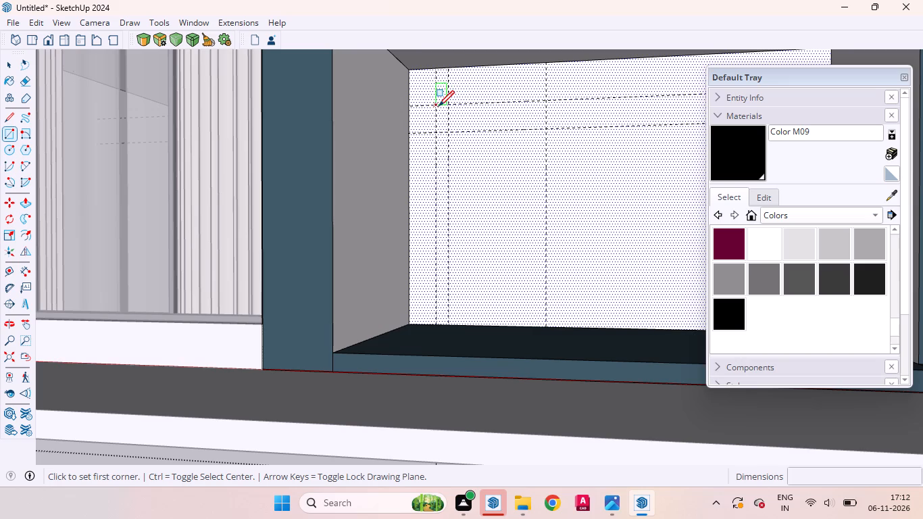
left_click(439, 106)
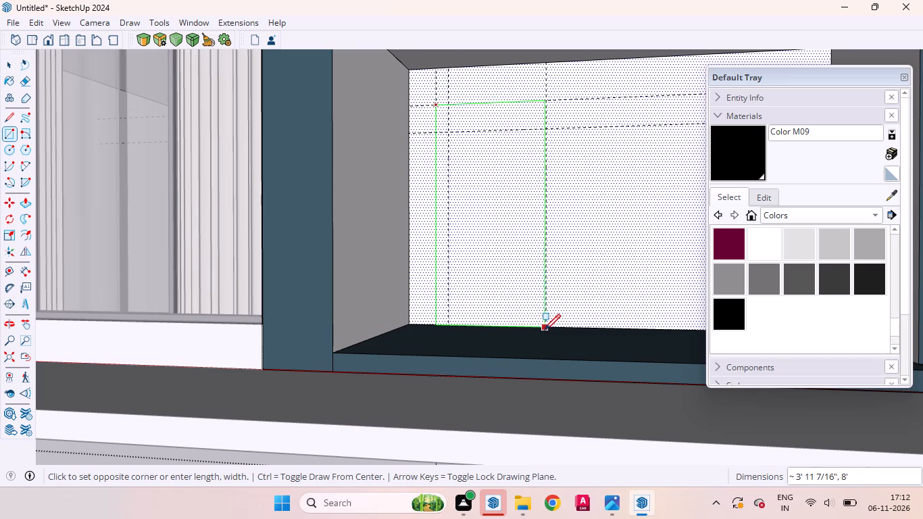
left_click(549, 326)
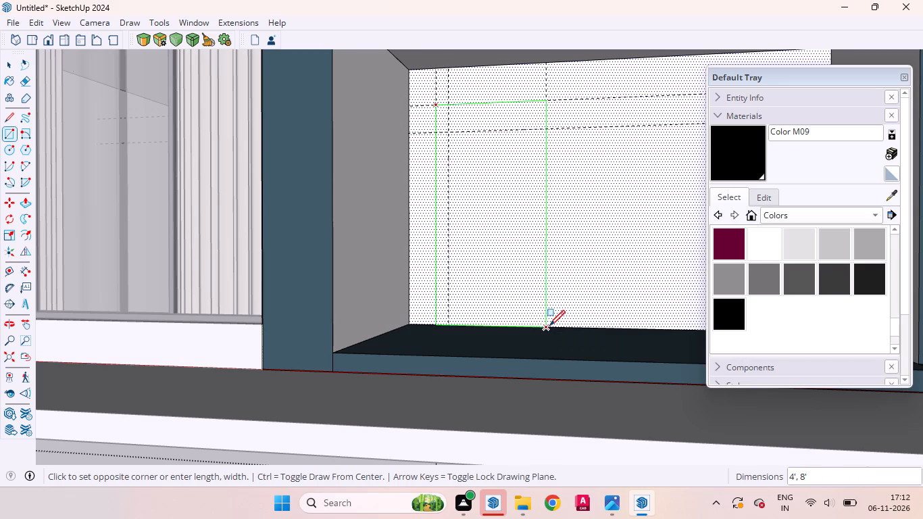
key("space")
Push the door-opening rectangle slightly back into the wall to form a niche and leave the building group.
left_click(515, 255)
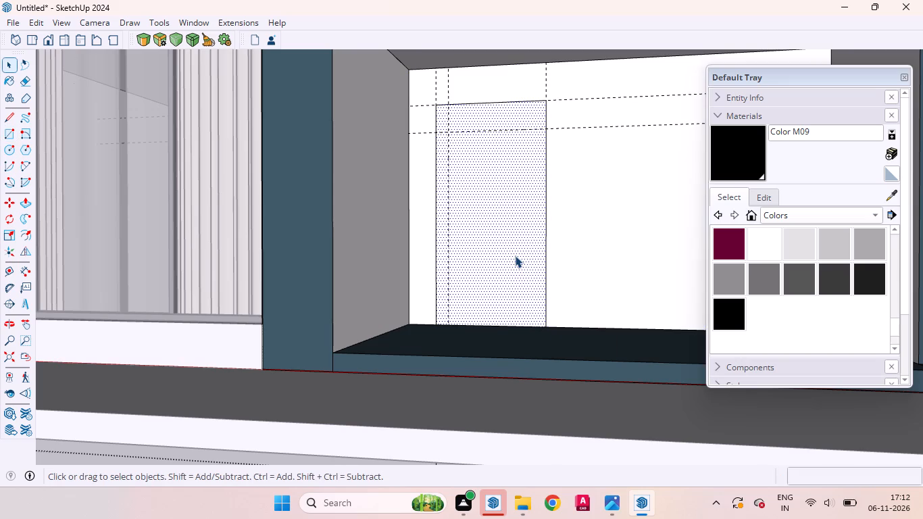
key("p")
left_click_drag(515, 255, 523, 234)
key("space")
scroll(501, 290, "down", 16)
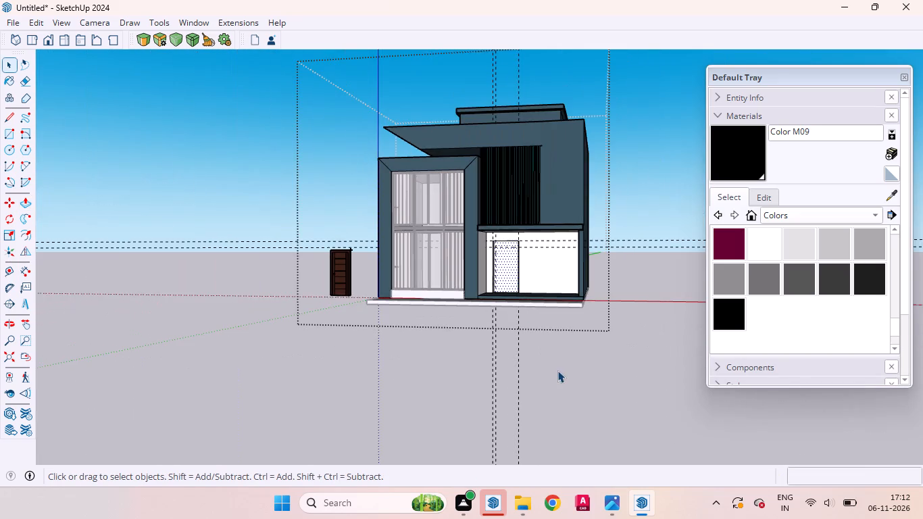
left_click(557, 370)
Move the freestanding dark brown door about 24' 6" by its upper corner to the matching upper corner of the new opening.
scroll(332, 274, "up", 8)
left_click(346, 272)
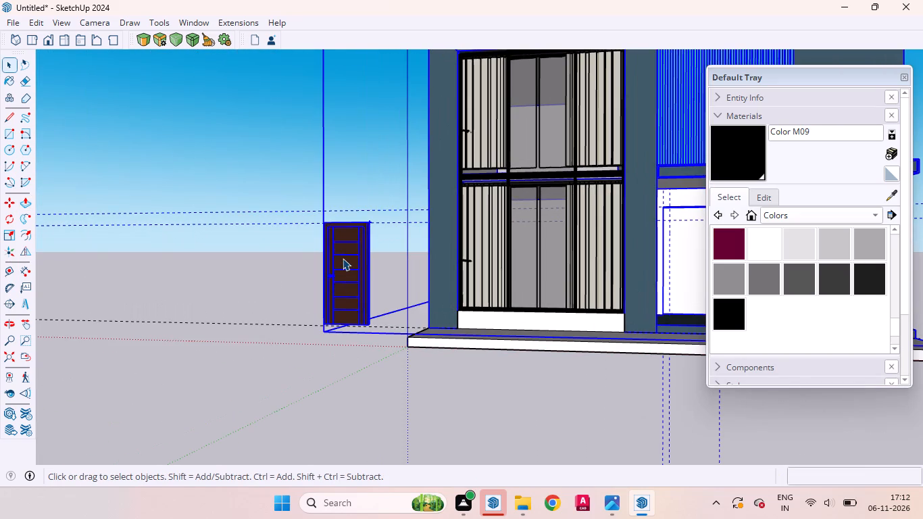
triple_click(344, 255)
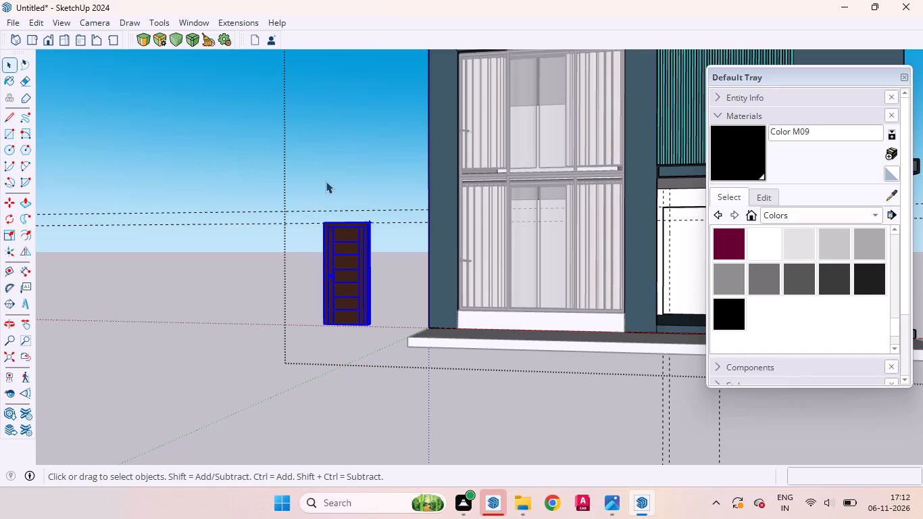
scroll(298, 128, "up", 2)
scroll(298, 128, "down", 1)
scroll(298, 128, "up", 9)
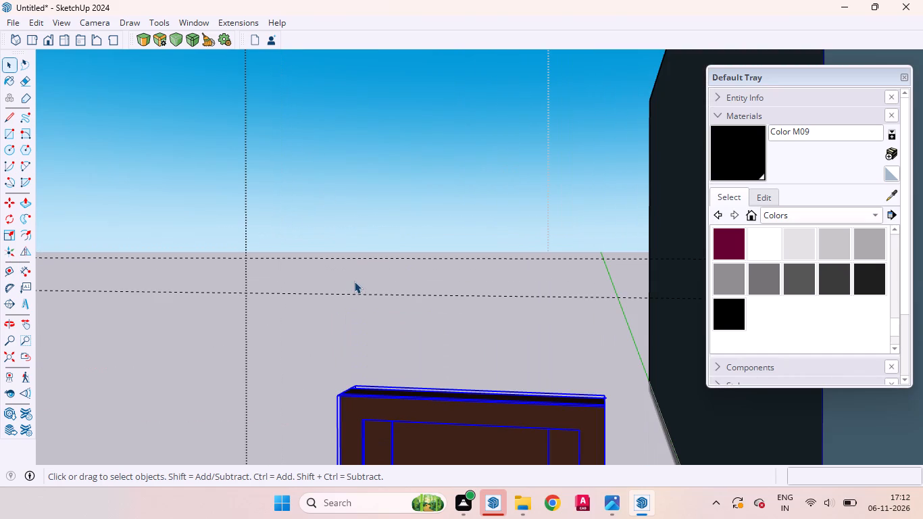
key("m")
scroll(339, 335, "up", 5)
scroll(353, 299, "down", 4)
middle_click_drag(382, 361, 374, 385)
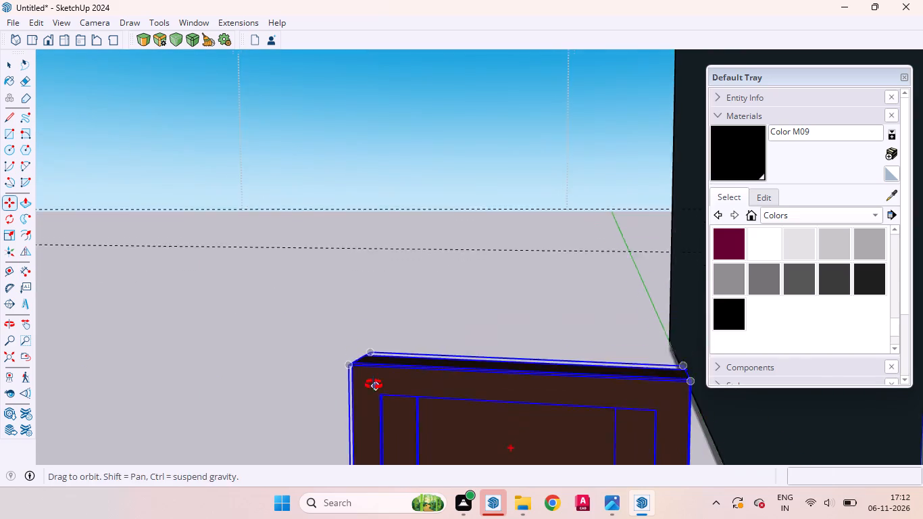
middle_click_drag(374, 385, 361, 406)
scroll(311, 408, "up", 4)
scroll(344, 351, "down", 4)
scroll(361, 369, "up", 2)
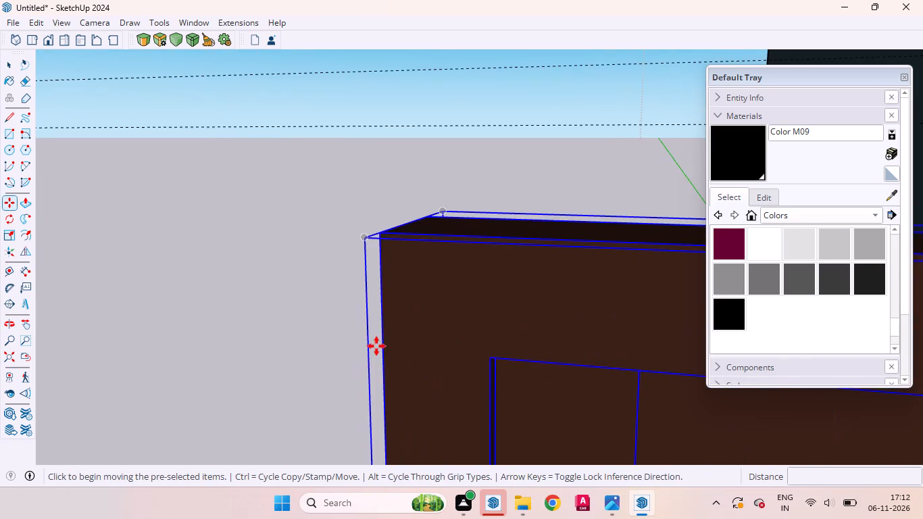
scroll(376, 345, "up", 1)
middle_click_drag(375, 355, 359, 373)
scroll(338, 308, "down", 11)
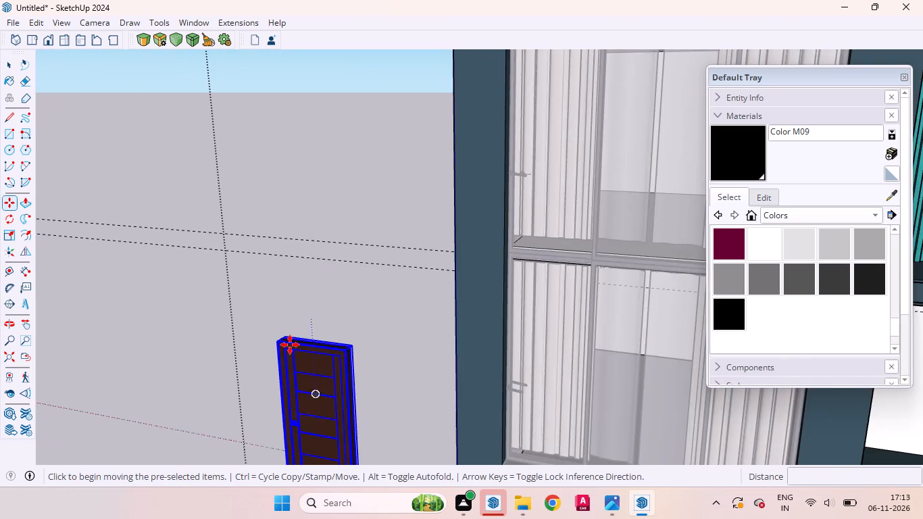
scroll(290, 351, "up", 20)
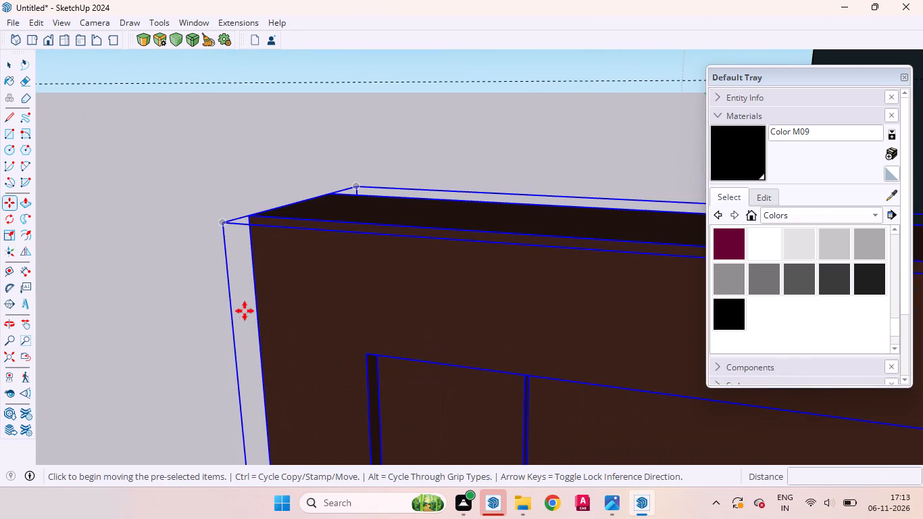
left_click(222, 222)
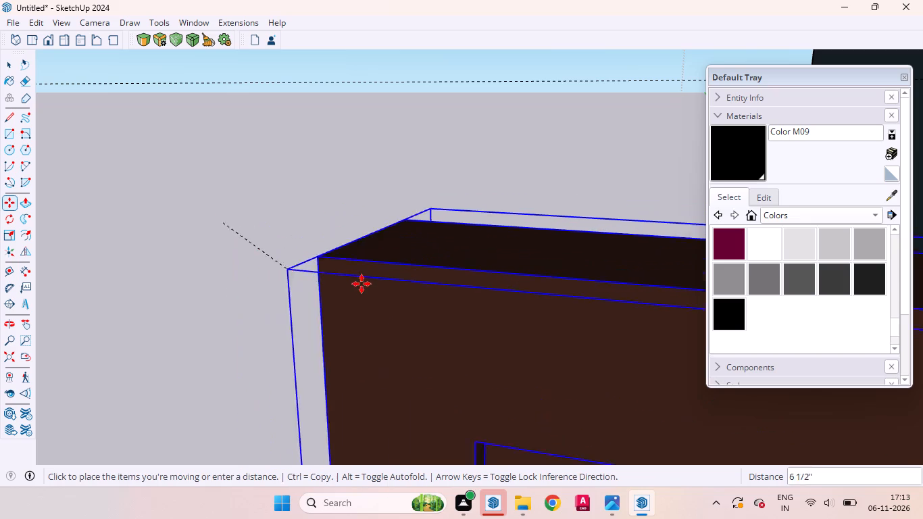
scroll(316, 274, "down", 20)
scroll(316, 274, "down", 4)
scroll(494, 268, "up", 3)
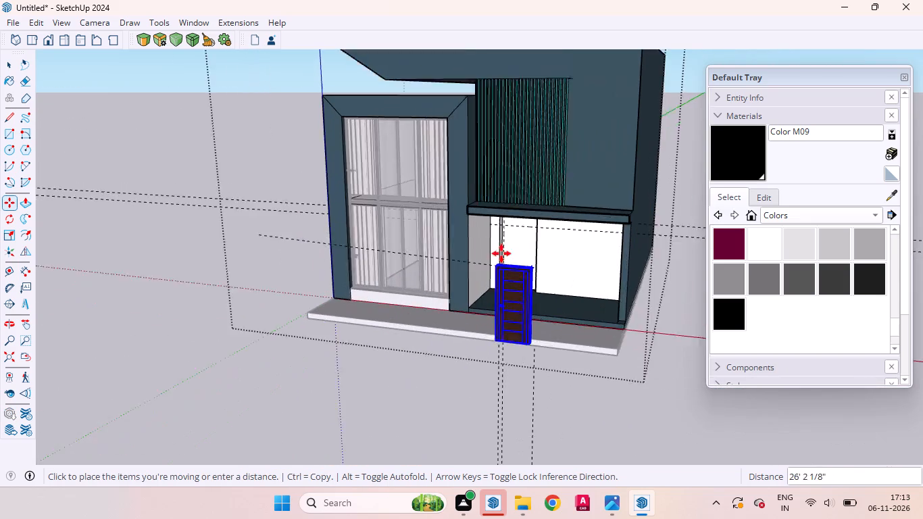
scroll(501, 253, "up", 11)
middle_click_drag(498, 230, 490, 165)
scroll(490, 161, "up", 11)
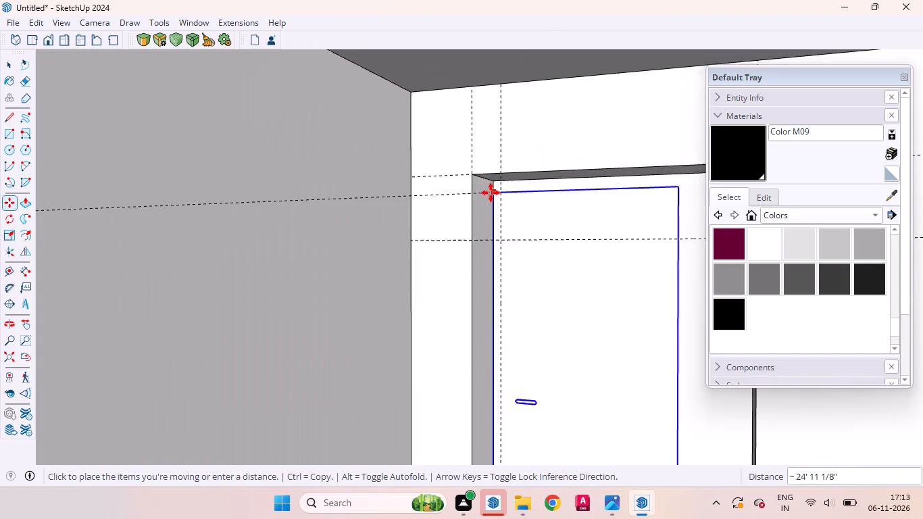
scroll(491, 193, "up", 3)
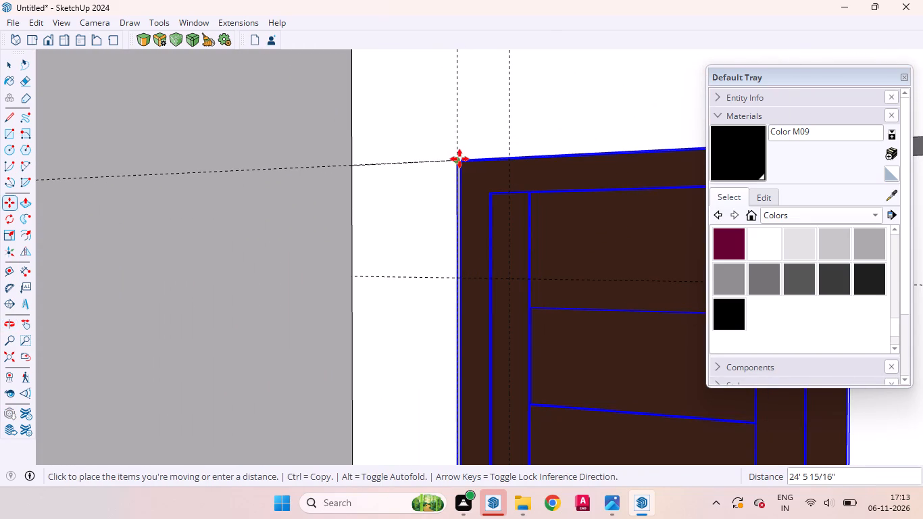
left_click(459, 159)
Scale the dark brown door's width from its hinge-side edge out to the far vertical edge of the 4' opening.
scroll(478, 226, "down", 13)
scroll(507, 218, "up", 1)
scroll(507, 218, "down", 5)
middle_click_drag(530, 297, 612, 341)
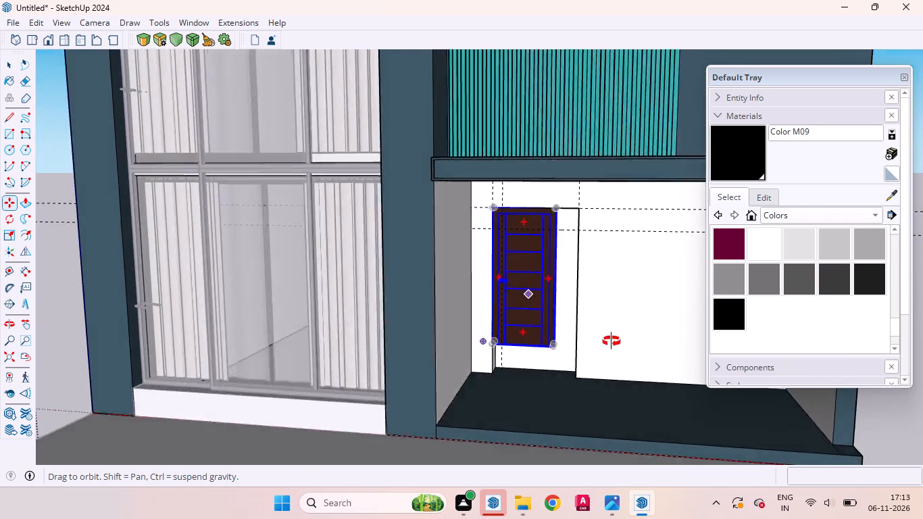
middle_click_drag(612, 341, 611, 329)
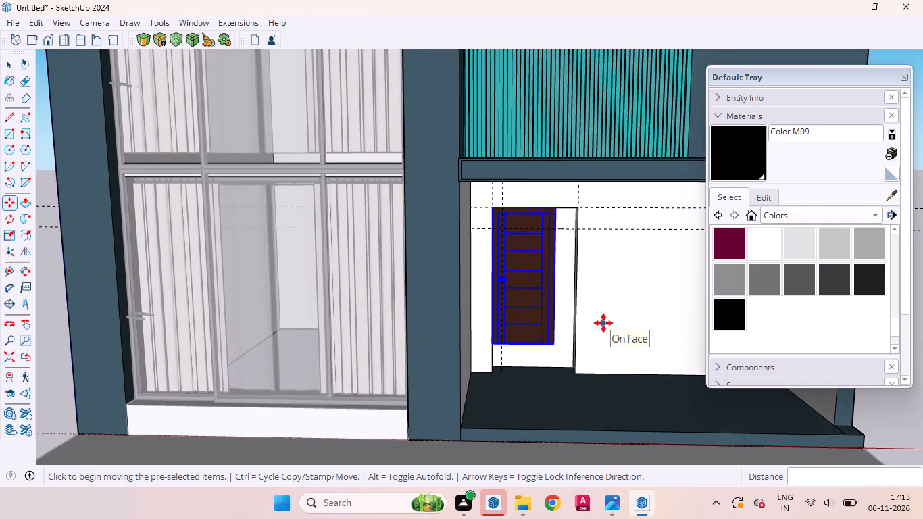
key("s")
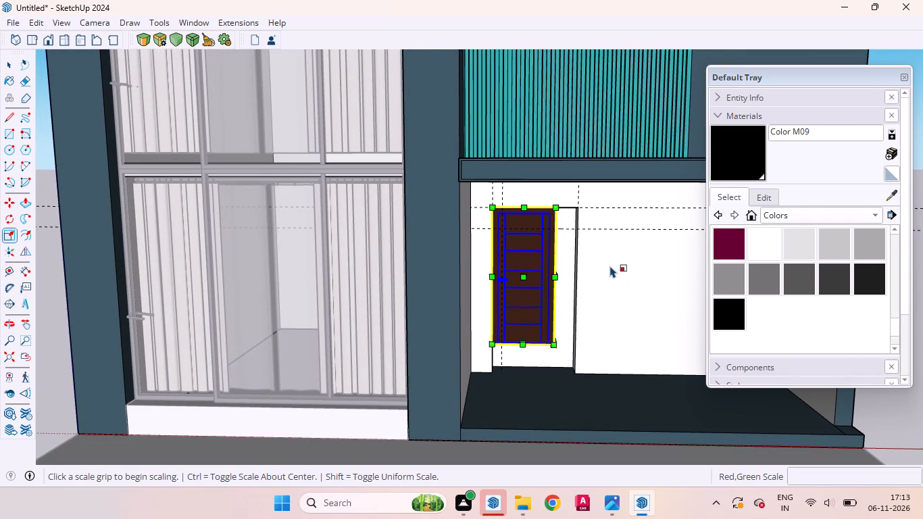
scroll(610, 263, "up", 9)
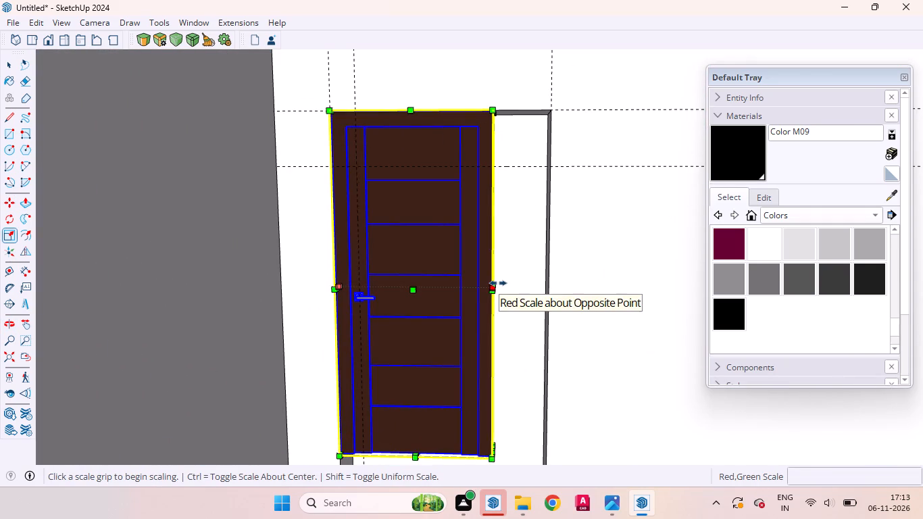
left_click(498, 283)
left_click(551, 278)
scroll(514, 253, "down", 10)
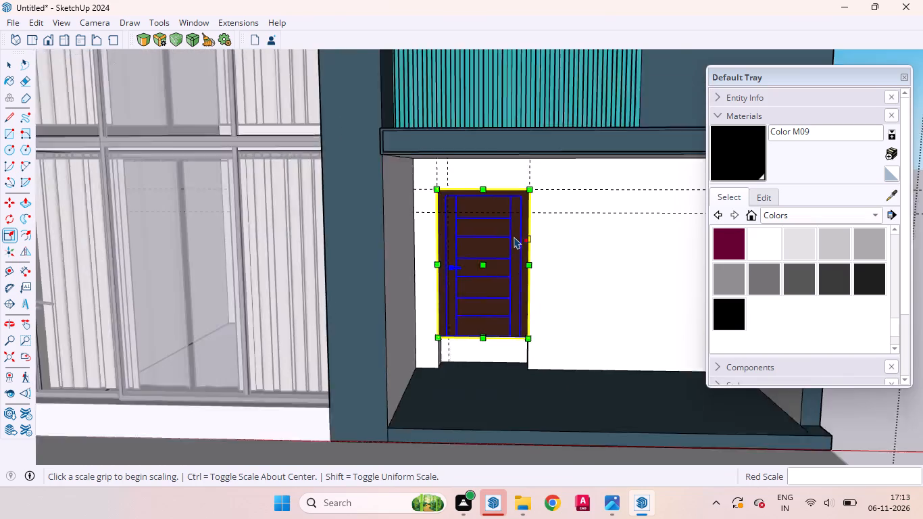
Stretch the door's height by a factor of about 1.22 so its bottom edge meets the recess floor, and deselect it.
middle_click_drag(501, 322, 494, 236)
scroll(484, 326, "up", 15)
middle_click_drag(490, 331, 434, 314)
left_click(479, 313)
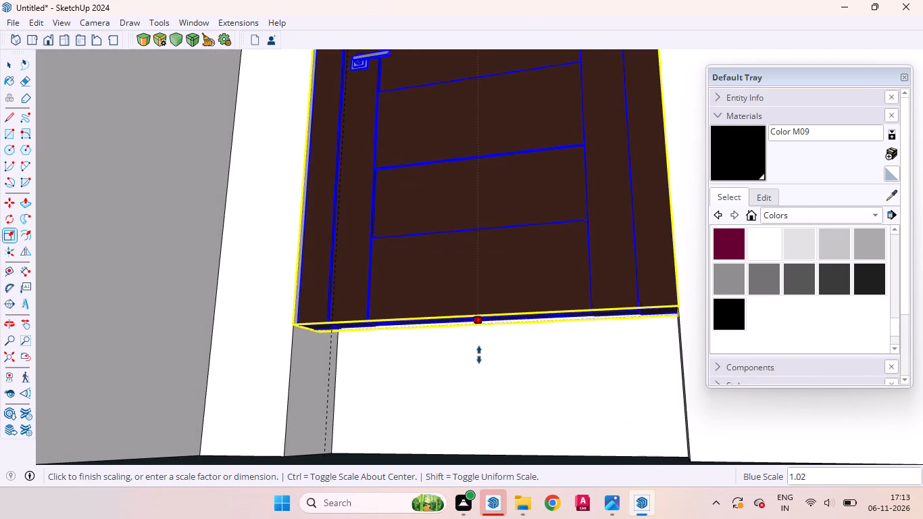
scroll(479, 343, "down", 7)
middle_click_drag(486, 357, 496, 456)
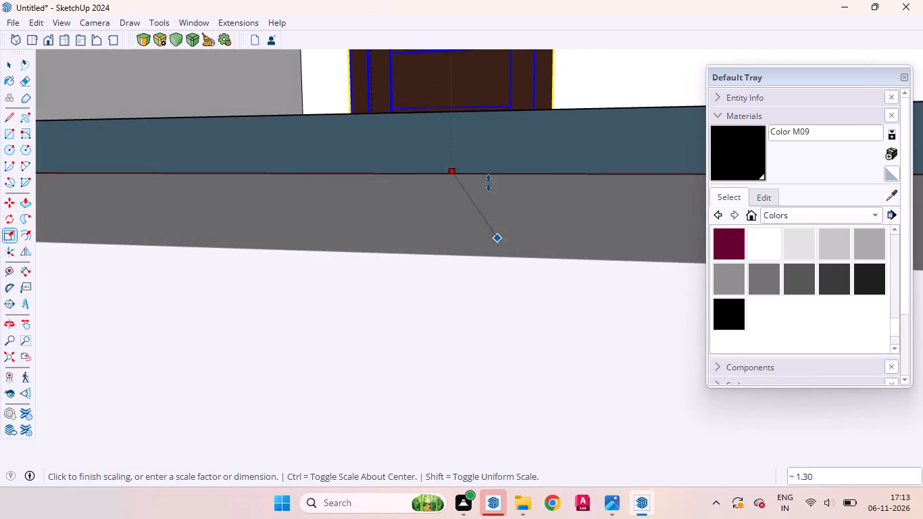
middle_click_drag(491, 172, 512, 307)
scroll(501, 248, "down", 1)
scroll(501, 248, "up", 1)
scroll(501, 248, "down", 3)
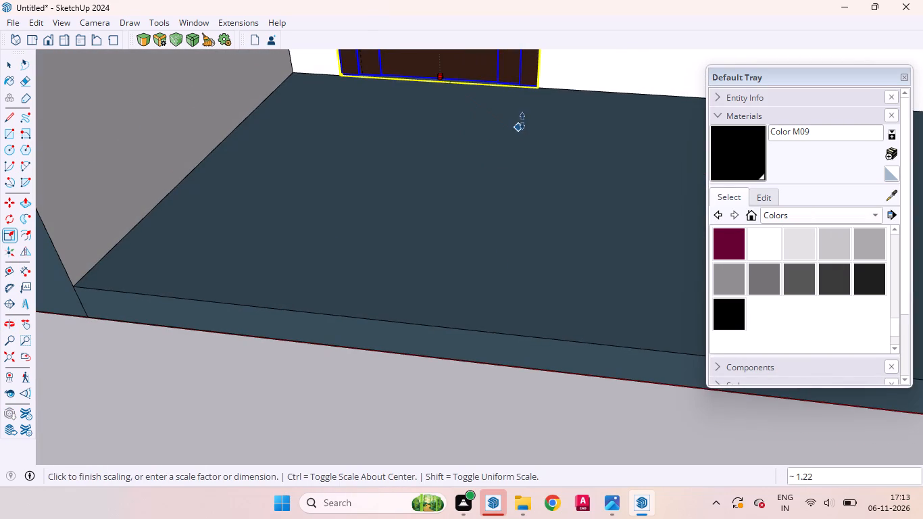
left_click(523, 118)
scroll(502, 262, "down", 17)
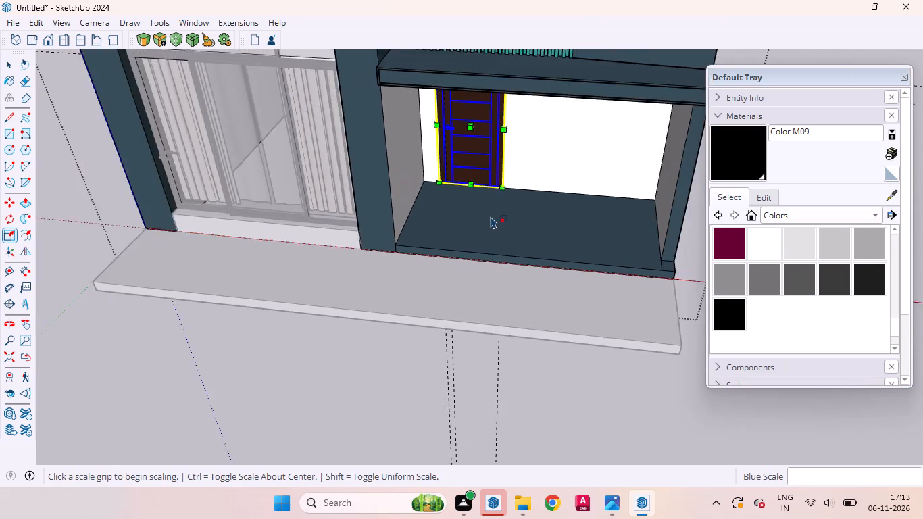
scroll(491, 216, "down", 2)
key("space")
left_click(586, 371)
Examine the fitted door, the recess walls and the front facade from several angles.
middle_click_drag(519, 212, 559, 47)
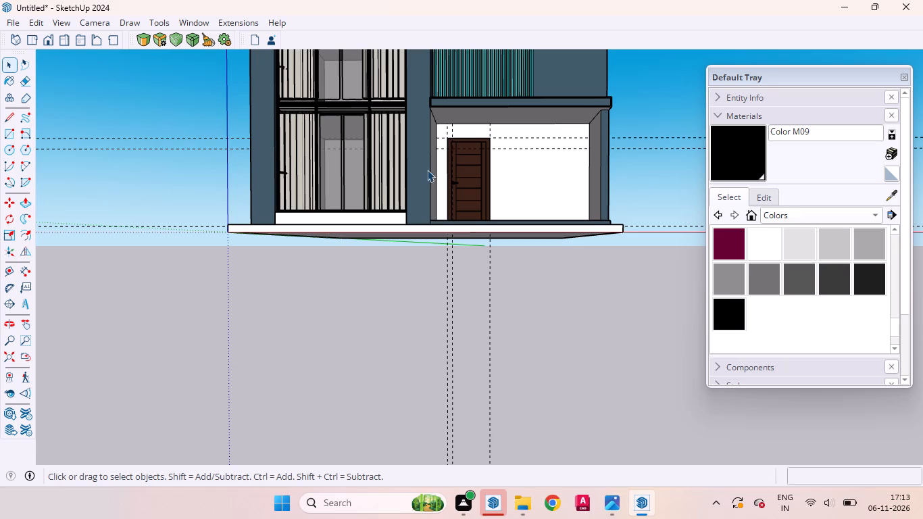
scroll(548, 177, "up", 4)
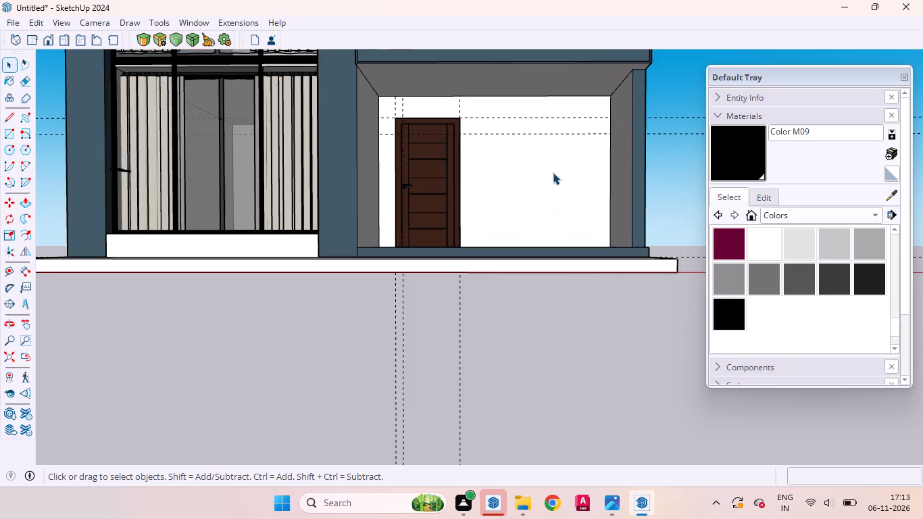
middle_click_drag(540, 185, 536, 196)
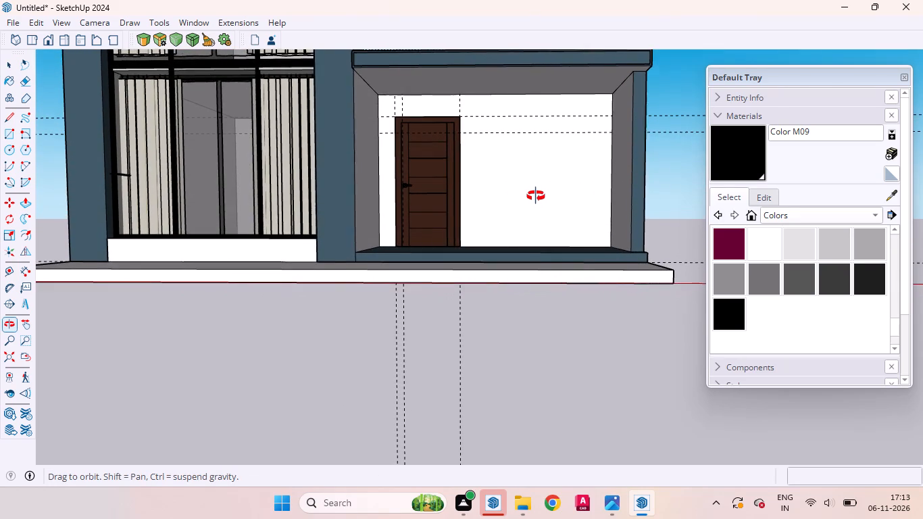
middle_click_drag(536, 196, 536, 195)
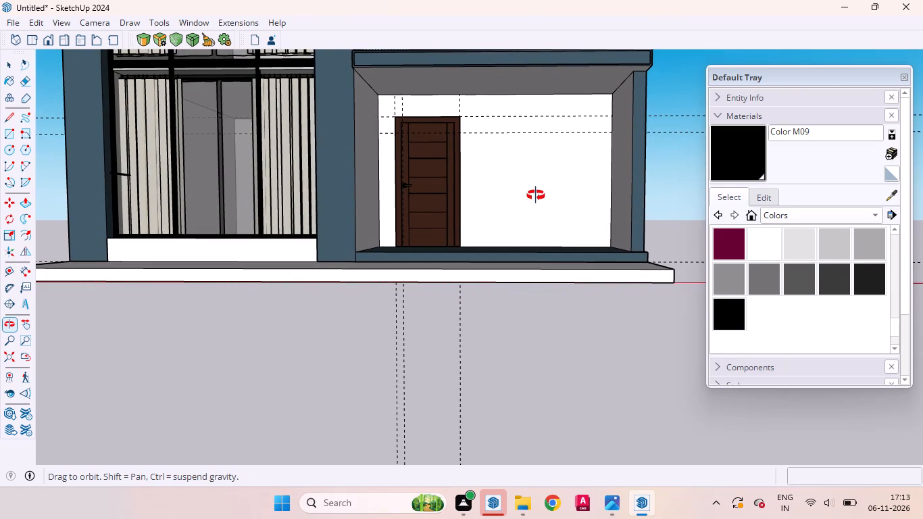
middle_click_drag(536, 195, 534, 211)
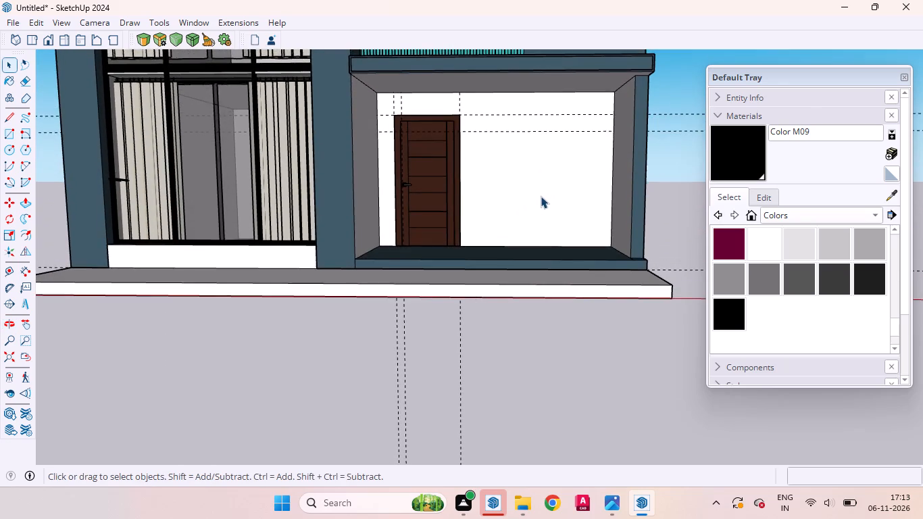
scroll(543, 196, "down", 3)
scroll(540, 185, "up", 4)
scroll(542, 201, "down", 4)
middle_click_drag(559, 201, 537, 226)
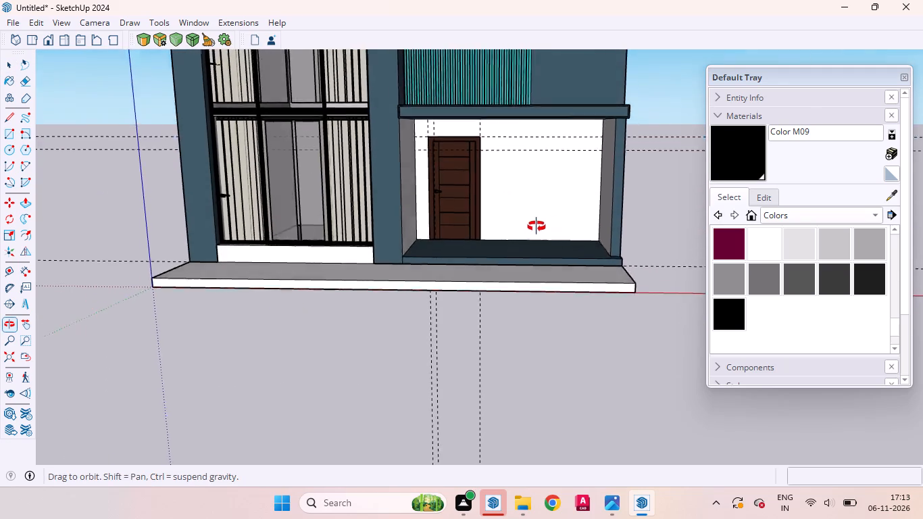
middle_click_drag(537, 226, 493, 226)
scroll(684, 205, "down", 4)
scroll(604, 210, "down", 4)
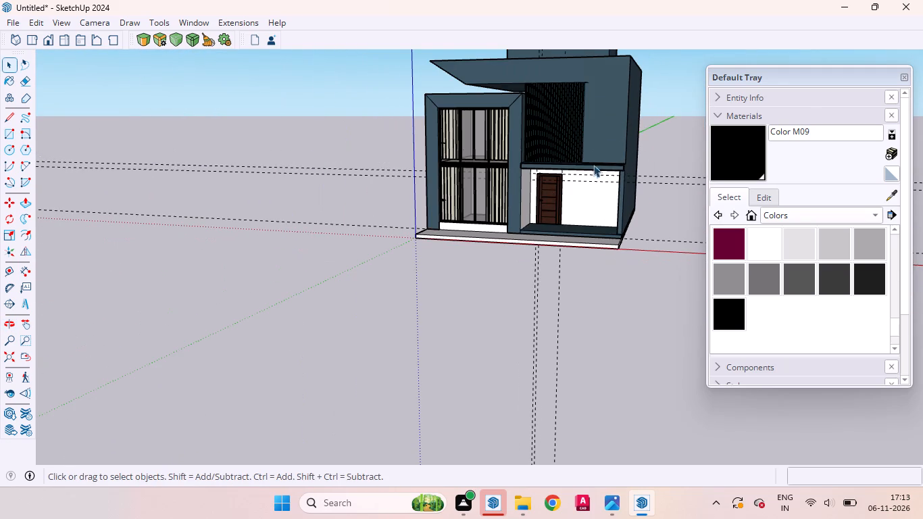
middle_click_drag(608, 156, 672, 99)
scroll(610, 157, "up", 5)
scroll(610, 157, "down", 1)
scroll(589, 202, "up", 9)
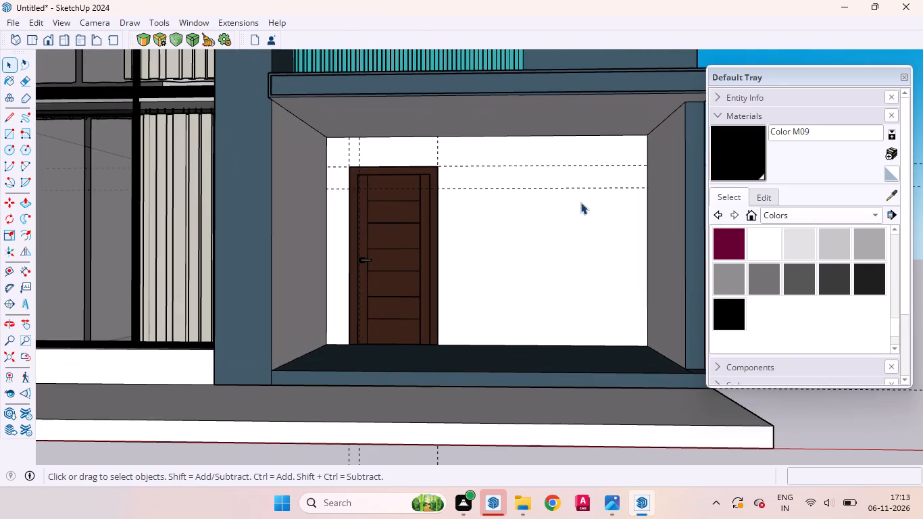
scroll(580, 202, "down", 3)
middle_click_drag(591, 198, 509, 215)
scroll(522, 222, "up", 3)
scroll(519, 228, "down", 5)
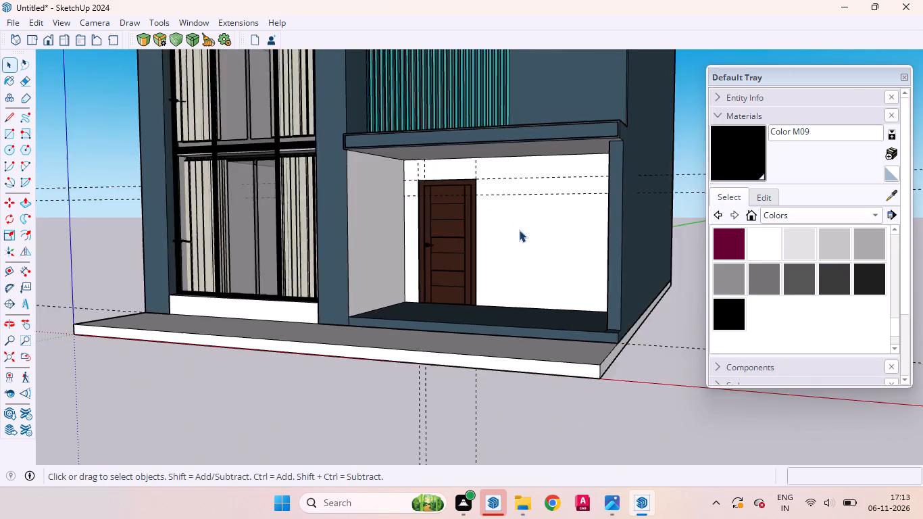
middle_click_drag(526, 276, 508, 332)
middle_click(508, 332)
scroll(521, 303, "up", 5)
middle_click_drag(533, 314, 636, 268)
scroll(547, 272, "down", 10)
middle_click_drag(566, 266, 728, 233)
scroll(728, 233, "up", 2)
scroll(713, 231, "down", 1)
scroll(613, 233, "up", 7)
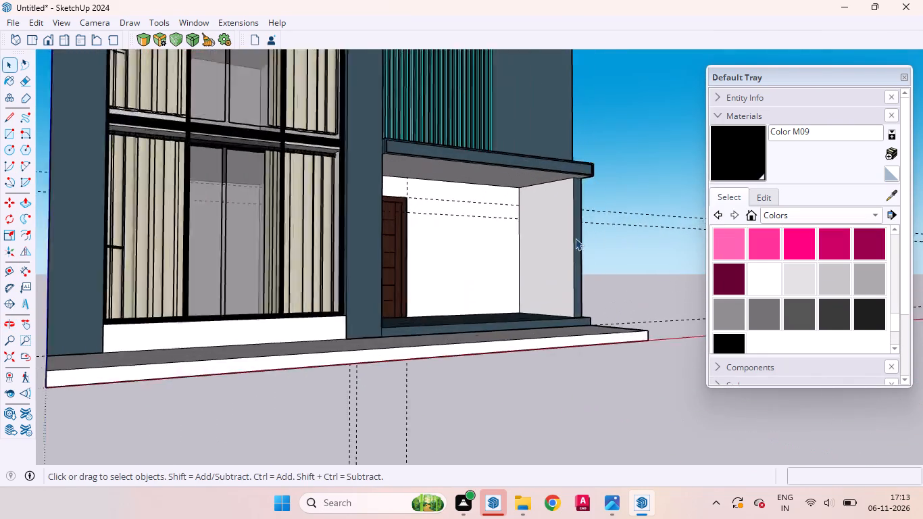
Add horizontal guides on the recess's side wall 1' 4" below the ceiling, level with the door top, and 4' below that.
scroll(575, 238, "up", 6)
middle_click_drag(541, 302, 593, 312)
scroll(593, 312, "up", 1)
key("t")
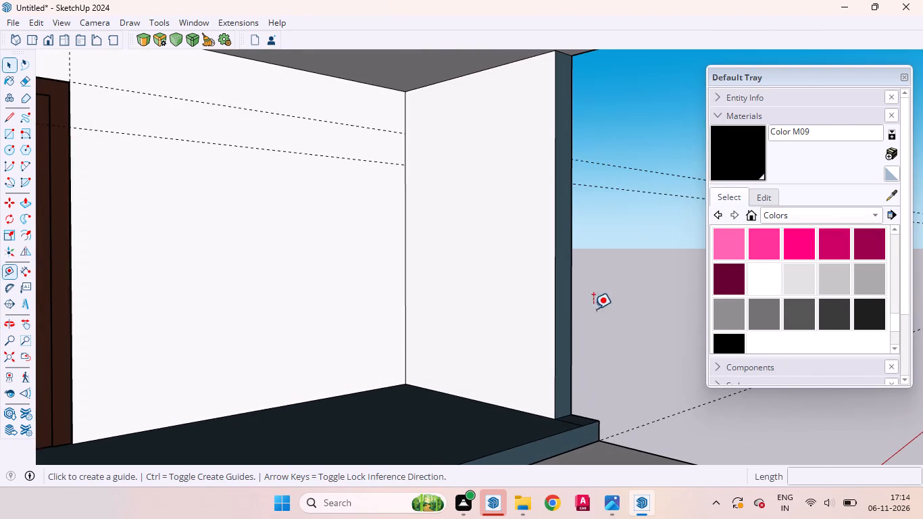
left_click(480, 399)
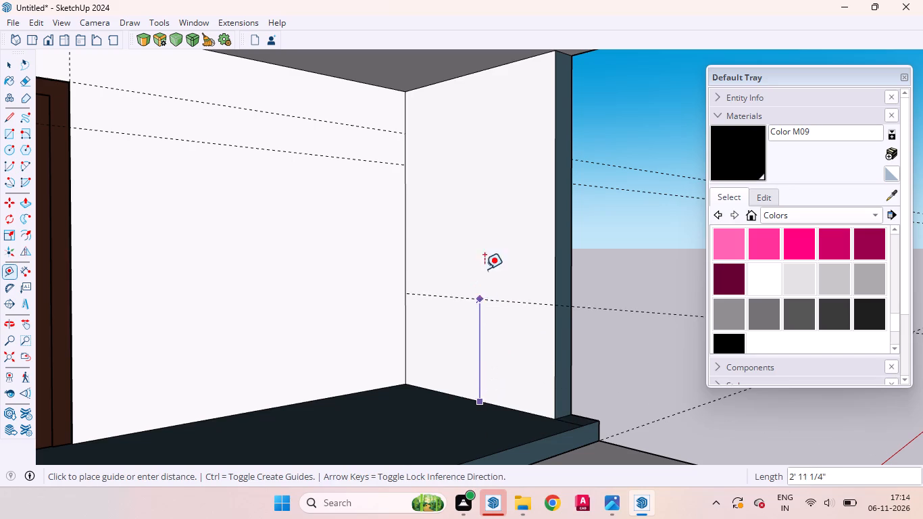
left_click(467, 70)
left_click(466, 73)
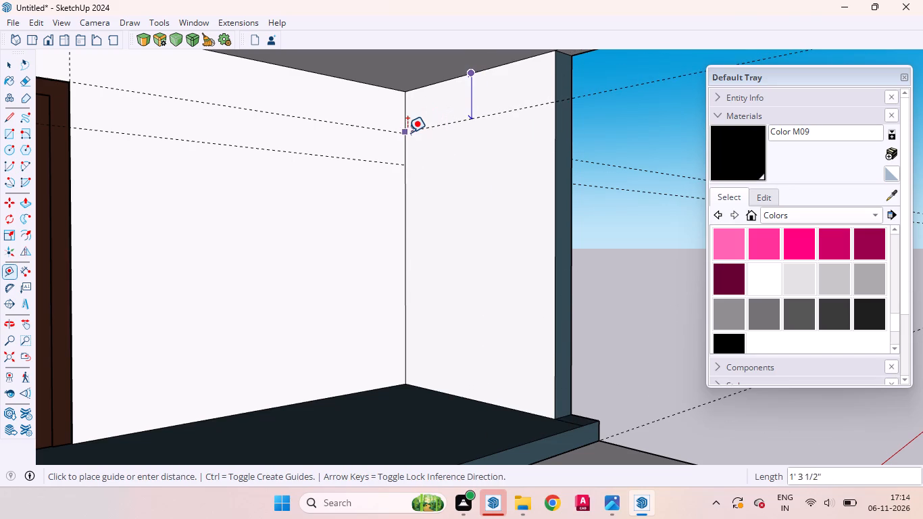
left_click(404, 137)
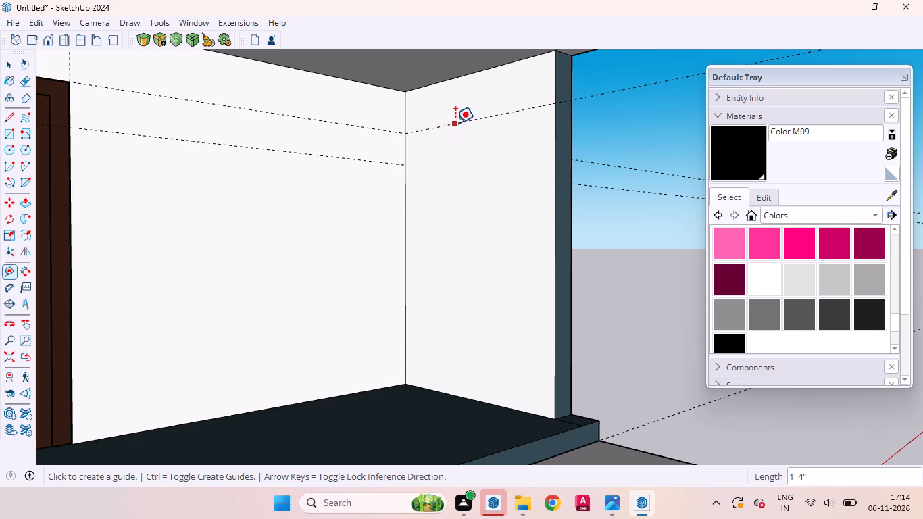
left_click(455, 123)
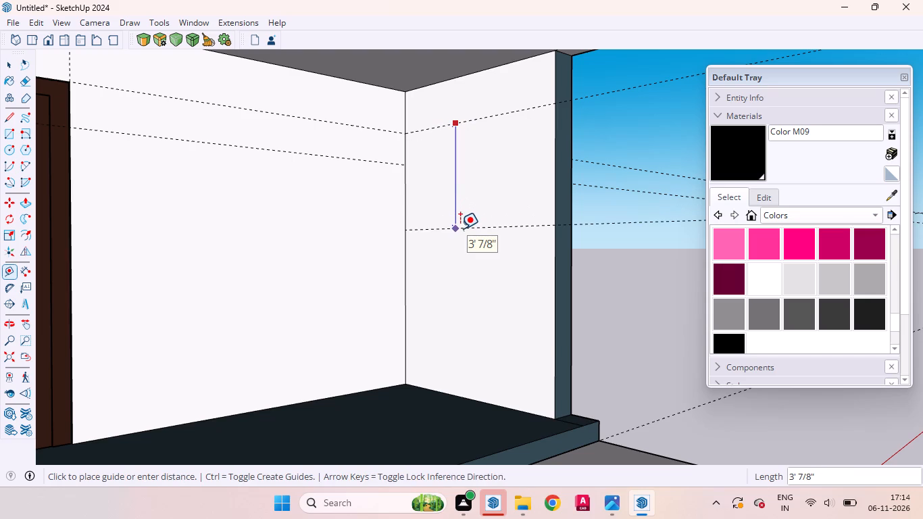
type("4'")
key("Return")
Add vertical guides on the side wall 8" from the inner corner and another 4' beyond that.
middle_click_drag(409, 247, 489, 245)
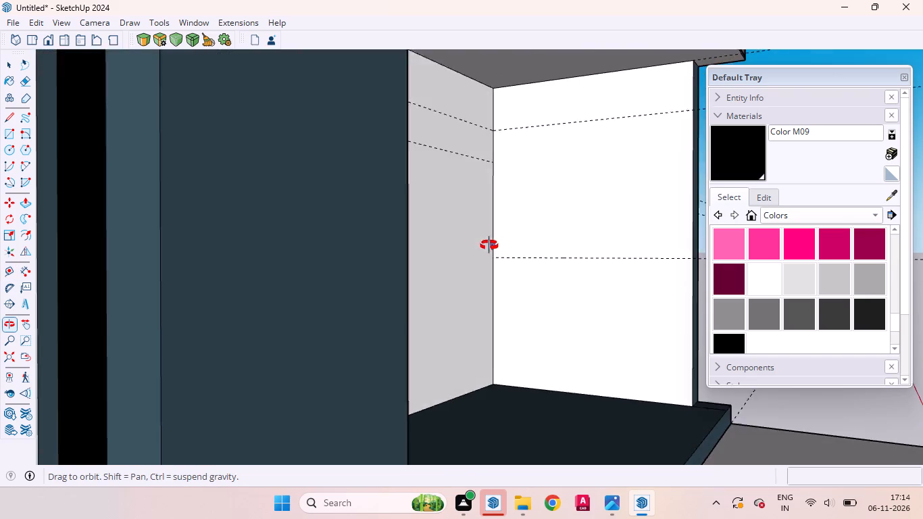
middle_click_drag(489, 245, 461, 256)
left_click(466, 216)
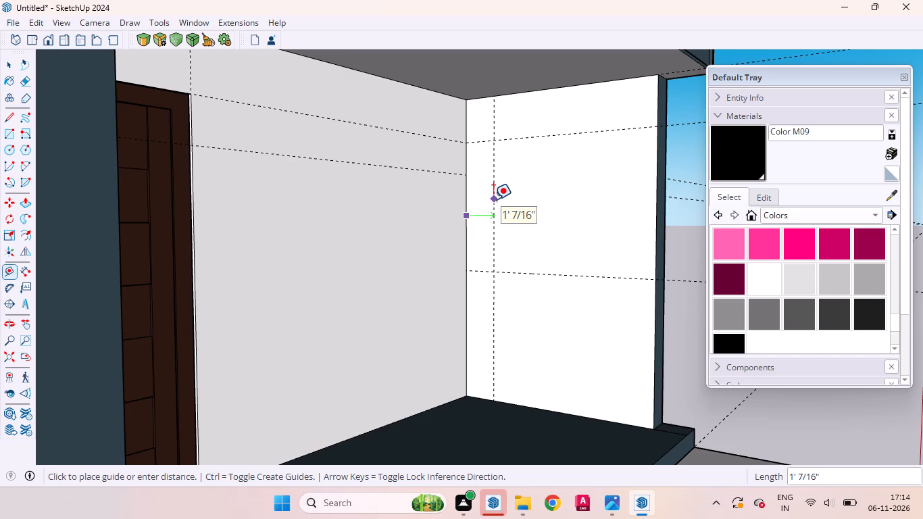
key("8")
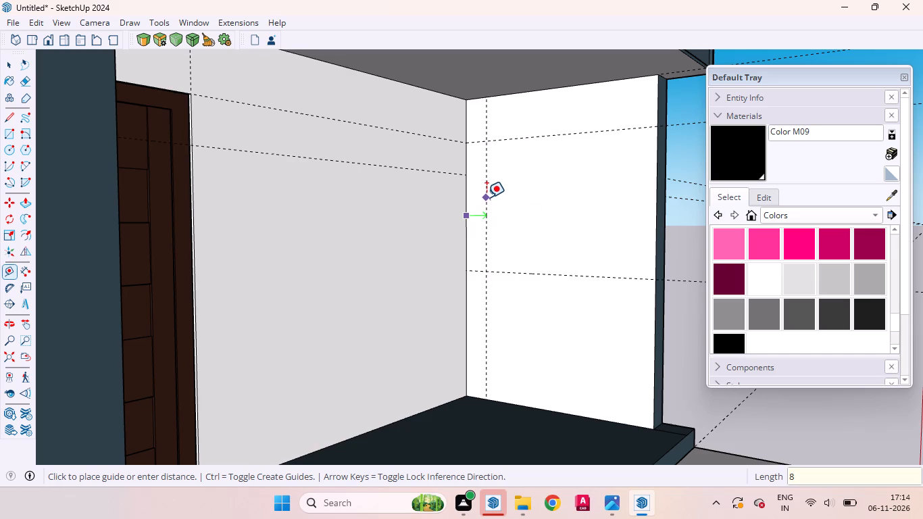
key("Return")
left_click(484, 192)
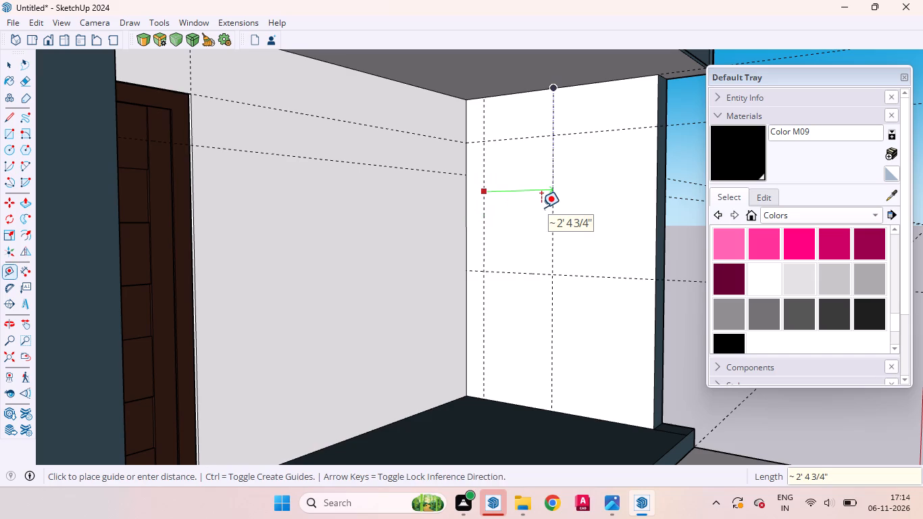
type("4'")
key("Return")
key("space")
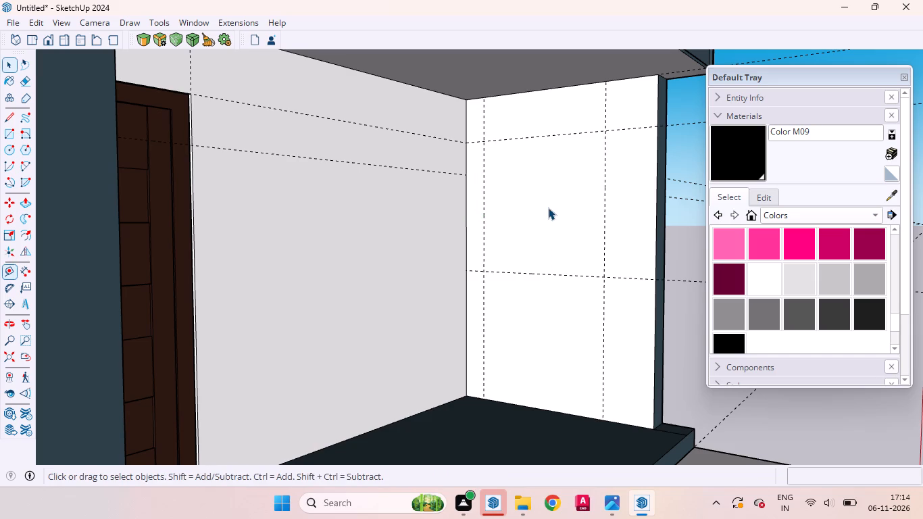
Open the building's wall group for editing and select the recess's side-wall face.
middle_click_drag(577, 223, 419, 233)
scroll(416, 227, "down", 6)
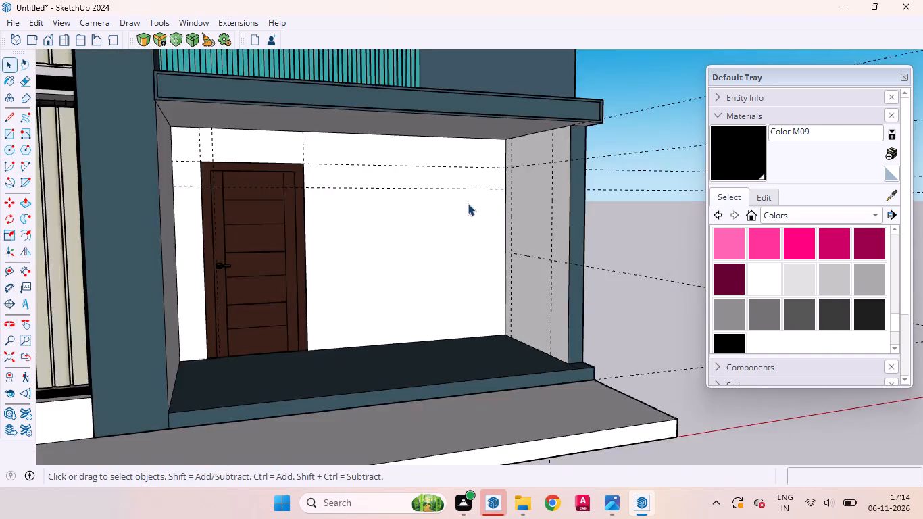
scroll(468, 203, "down", 3)
middle_click_drag(503, 223, 454, 236)
scroll(490, 212, "up", 15)
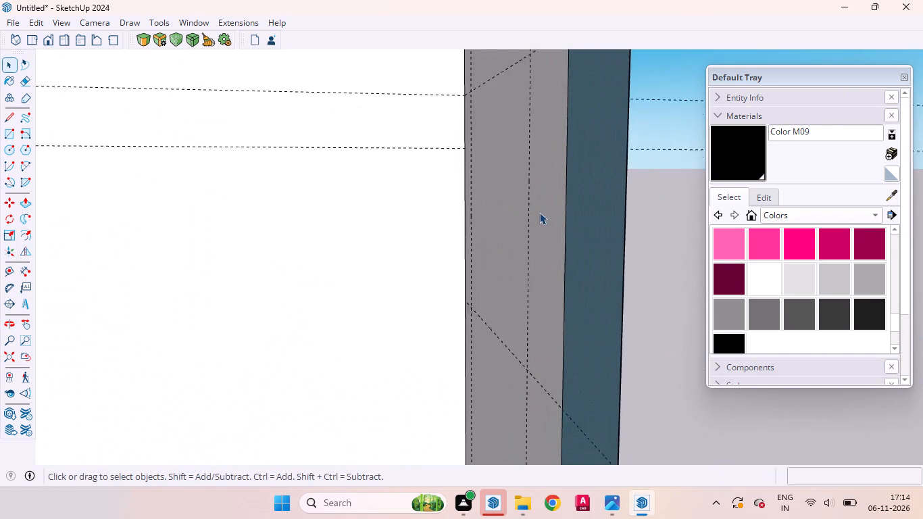
scroll(539, 212, "up", 1)
middle_click_drag(514, 228, 657, 245)
left_click(495, 225)
scroll(492, 223, "down", 5)
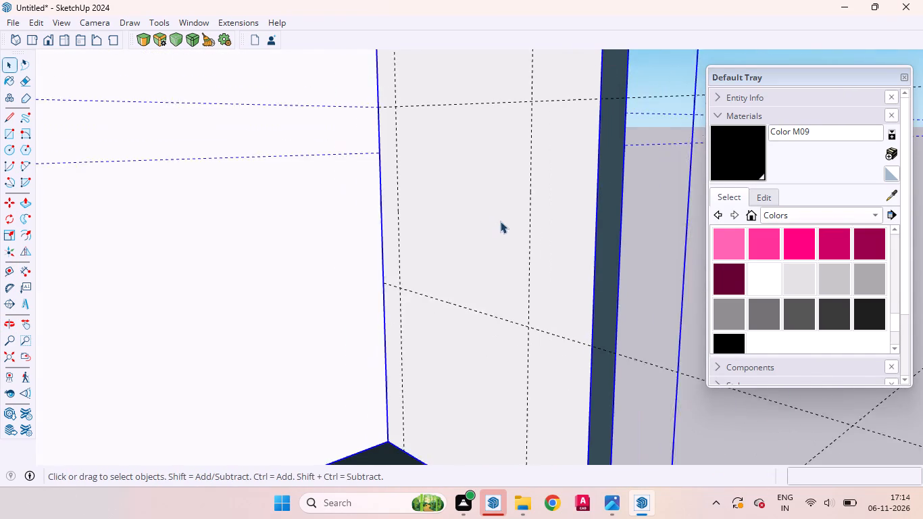
double_click(466, 223)
left_click(483, 236)
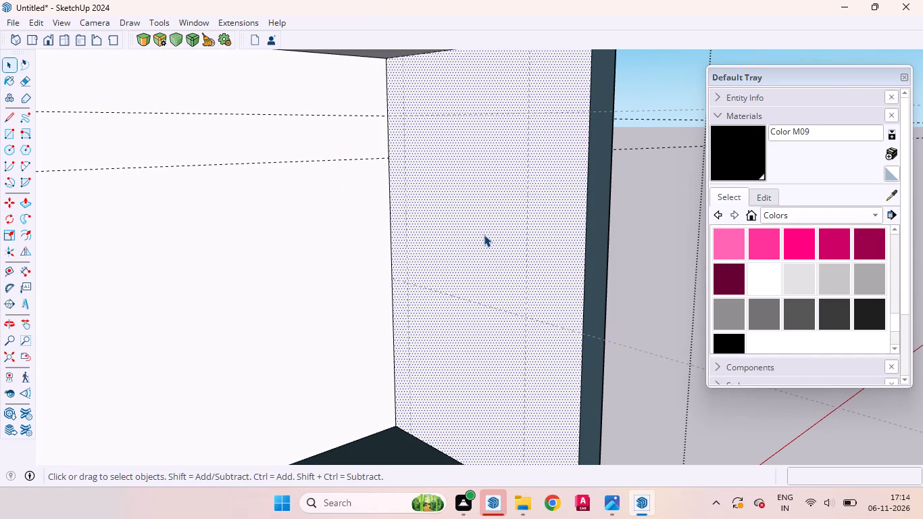
Add a vertical guide on the side wall 12" beyond the outer vertical guide, towards the front edge.
key("r")
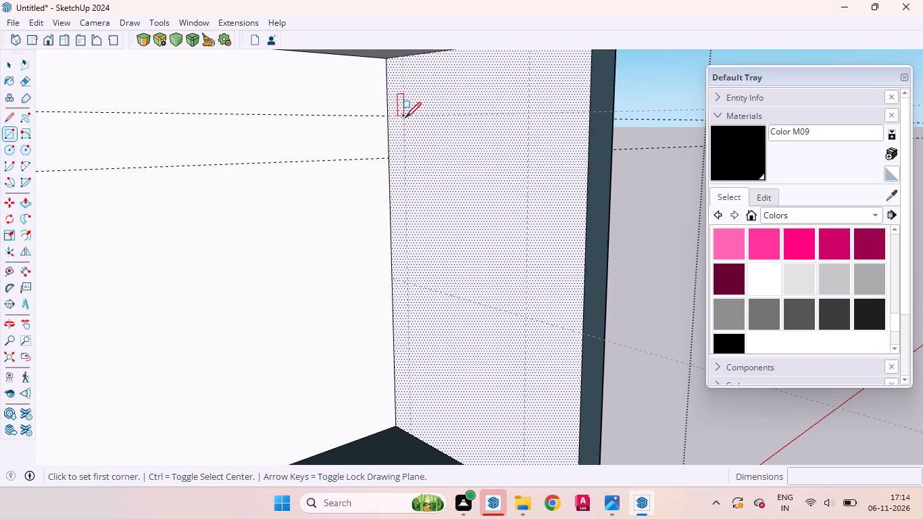
key("space")
left_click(528, 180)
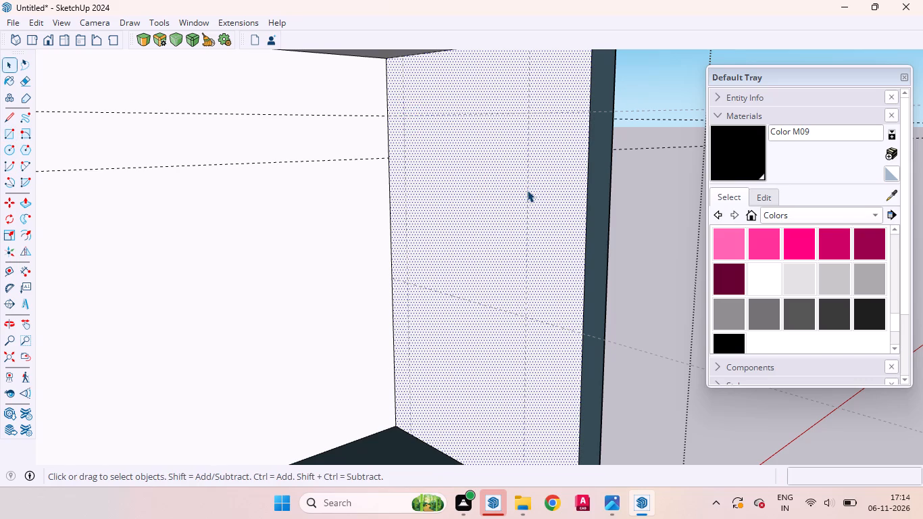
key("t")
left_click(526, 179)
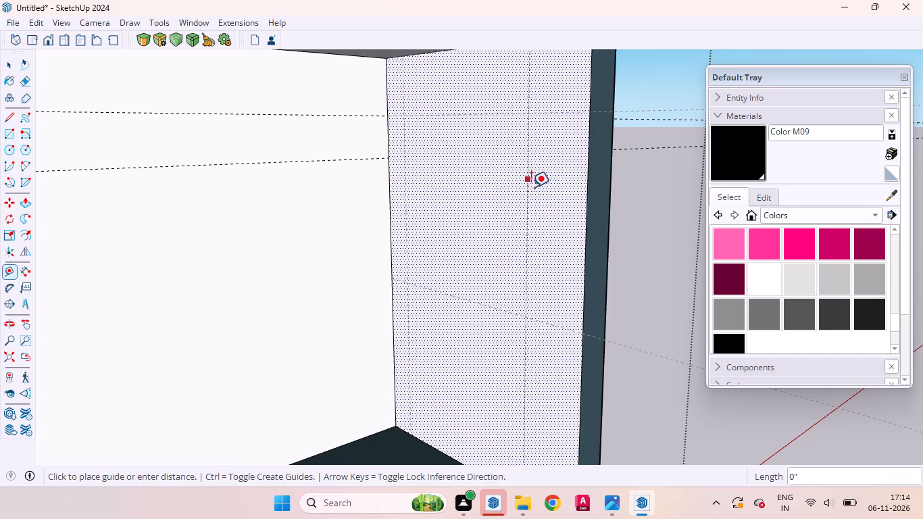
type("12")
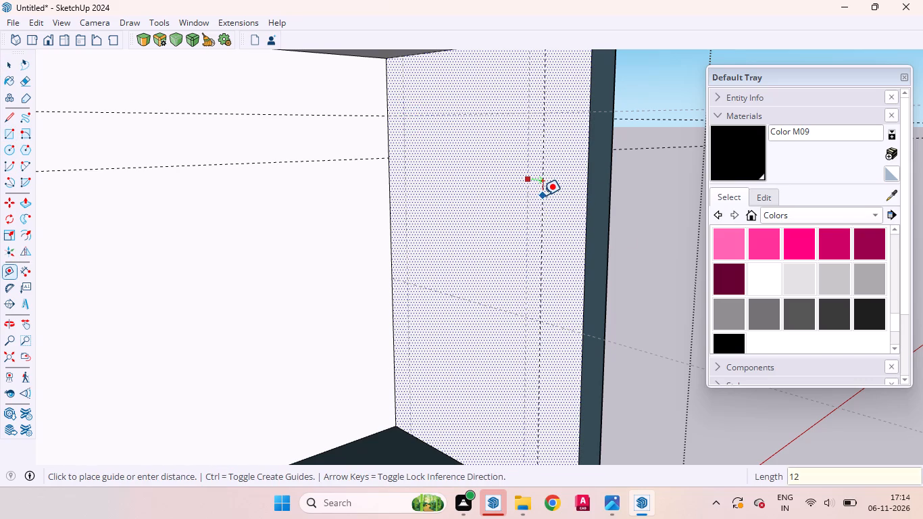
key("Return")
key("space")
Add a horizontal guide on the side wall 12" below the lower horizontal guide.
middle_click_drag(509, 226, 605, 180)
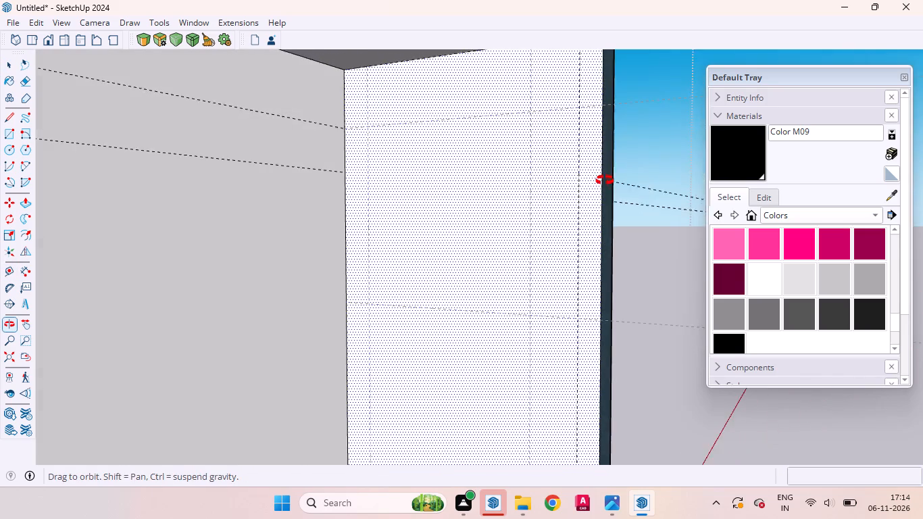
middle_click_drag(605, 180, 611, 210)
scroll(486, 288, "up", 3)
key("t")
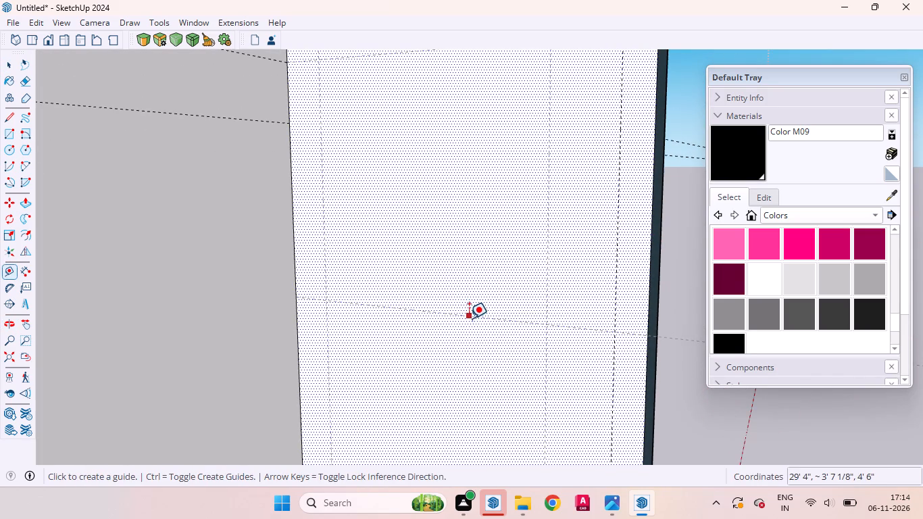
left_click(469, 316)
type("12")
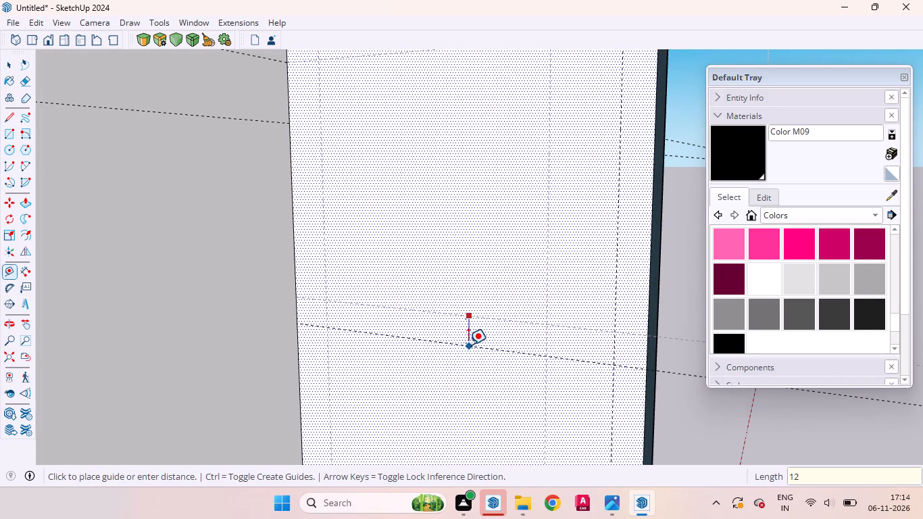
key("Return")
key("space")
Draw a rectangle about 5' by 5' on the side wall between the outermost guide intersections.
scroll(448, 297, "down", 4)
middle_click_drag(452, 325, 498, 318)
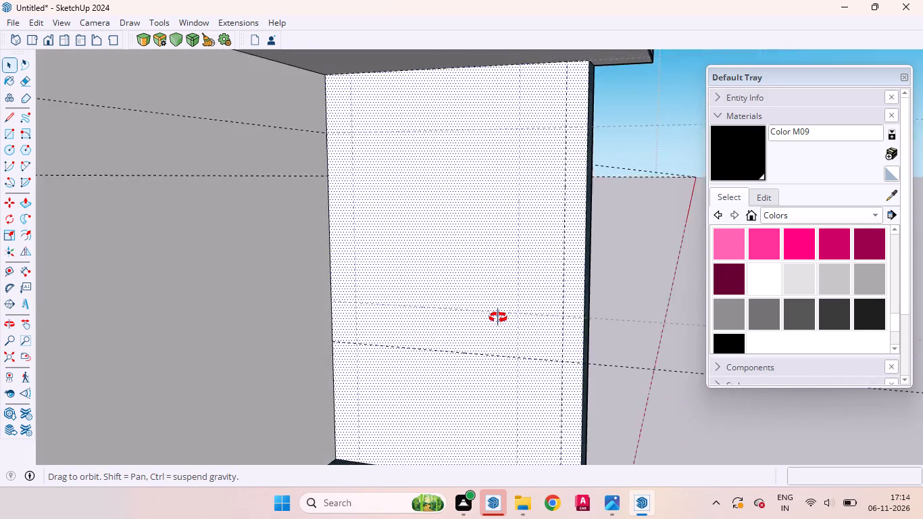
middle_click_drag(498, 318, 474, 320)
scroll(464, 327, "up", 4)
middle_click_drag(424, 346, 466, 355)
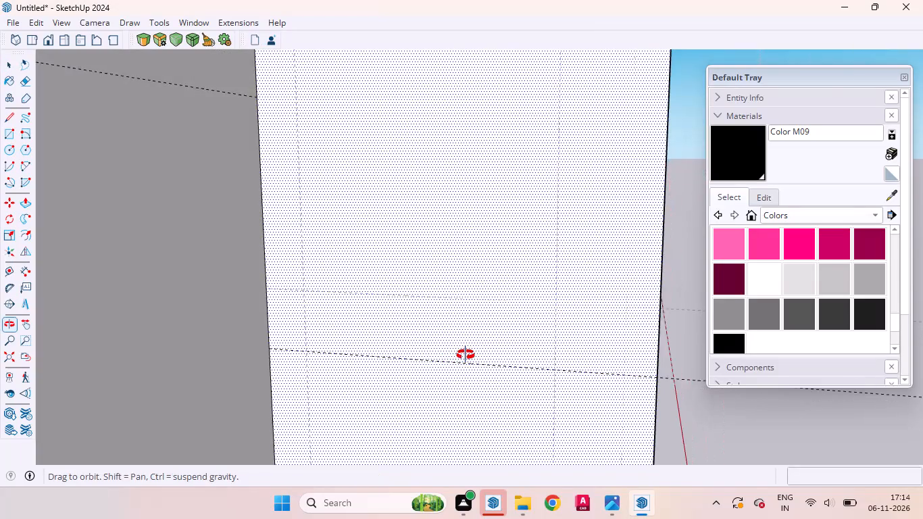
middle_click_drag(466, 355, 470, 349)
key("r")
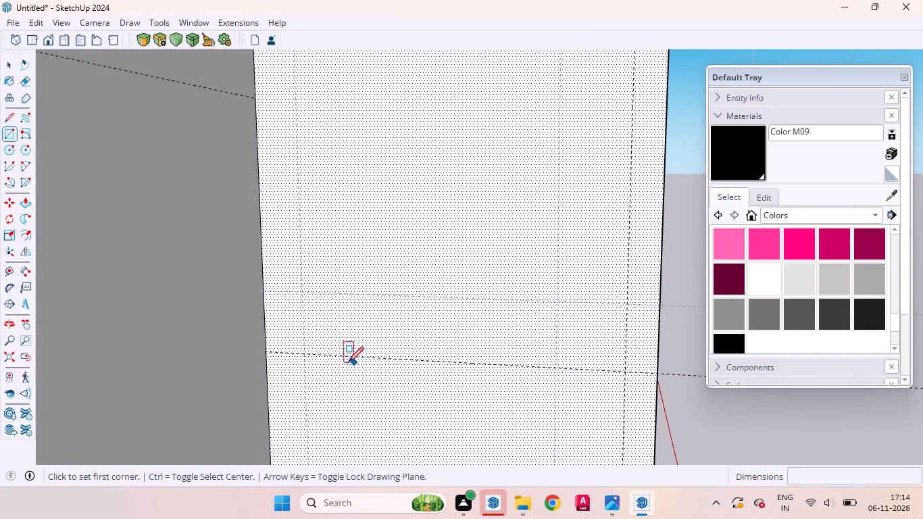
left_click(307, 353)
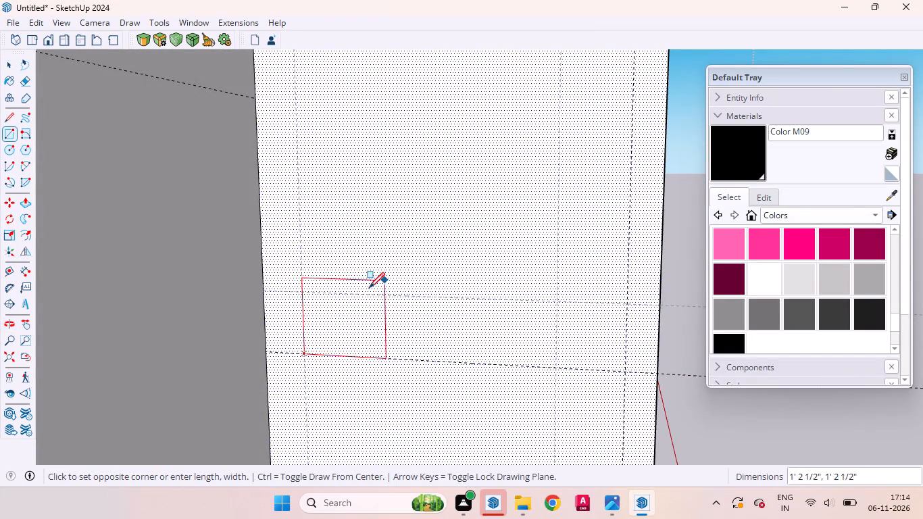
scroll(368, 289, "down", 3)
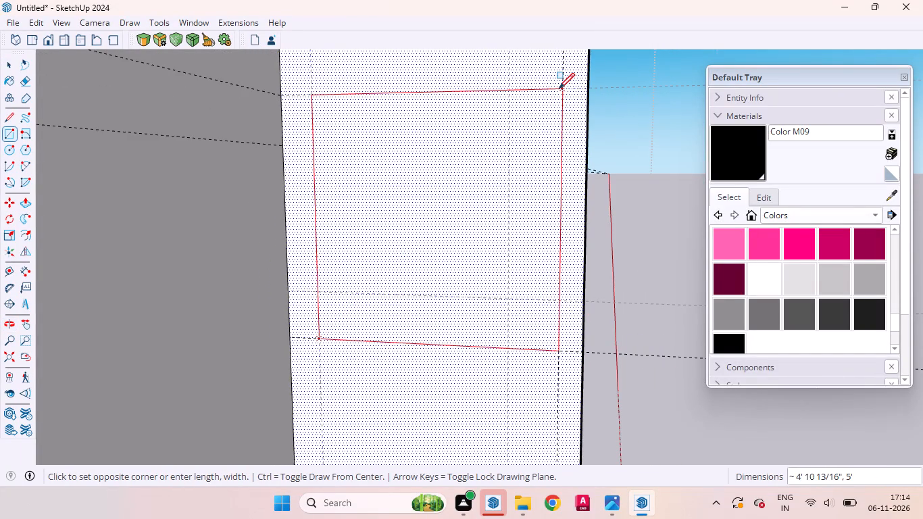
left_click(560, 89)
key("space")
Push the rectangle 8" through the side wall to cut the window opening.
left_click(465, 222)
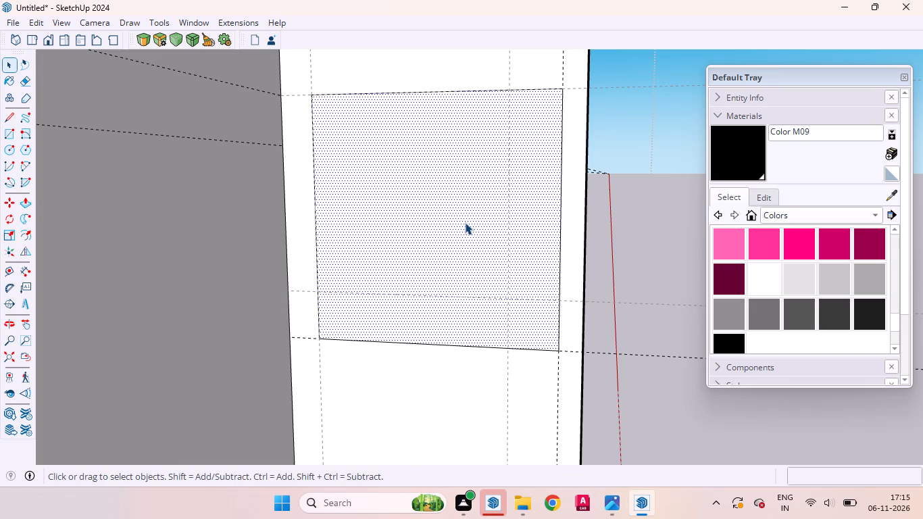
key("p")
left_click_drag(465, 223, 482, 202)
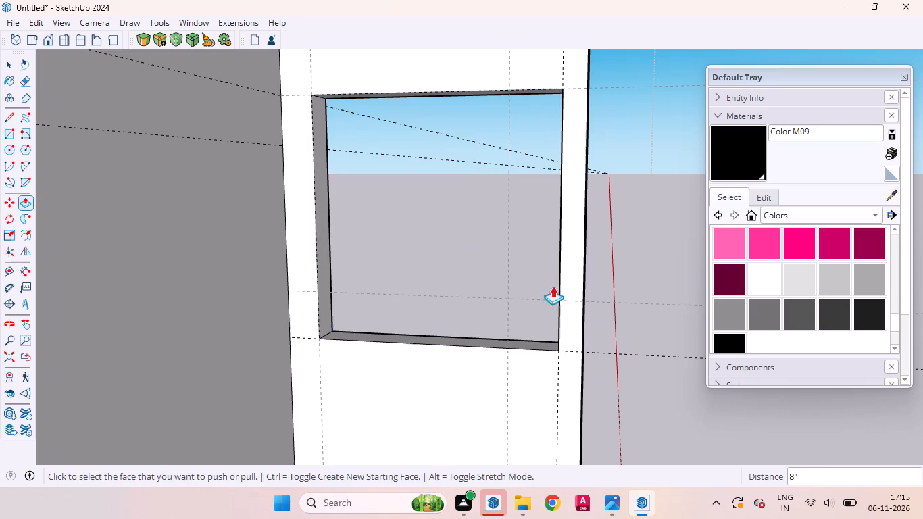
key("space")
scroll(550, 277, "down", 5)
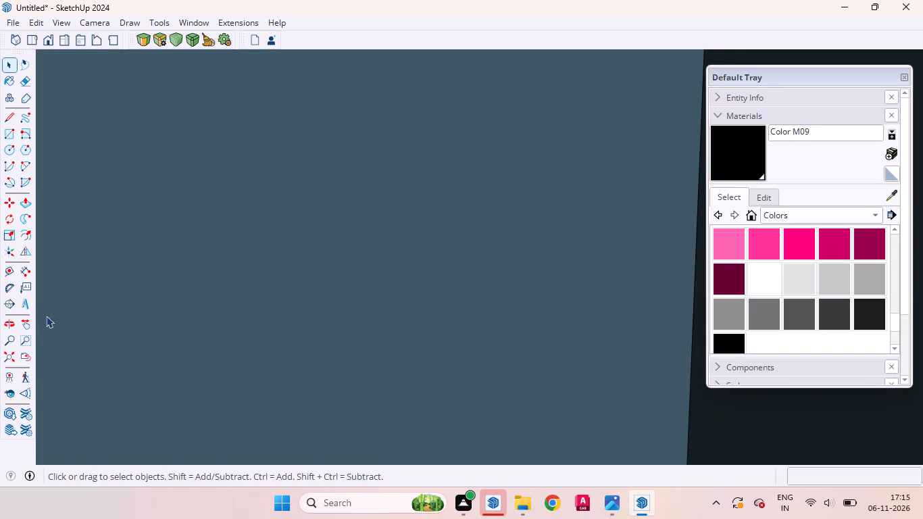
left_click(24, 355)
Select the short depth edge at the window opening's upper inner corner.
middle_click_drag(387, 318, 373, 328)
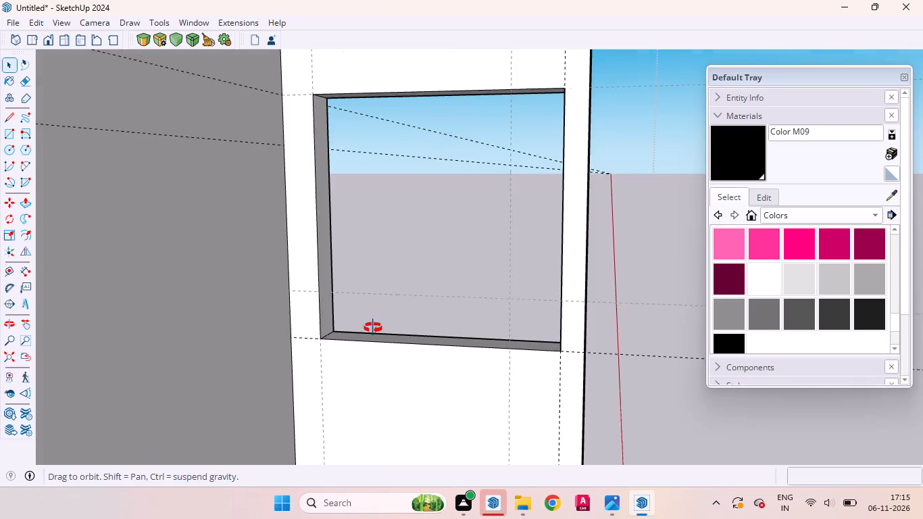
middle_click_drag(373, 328, 399, 282)
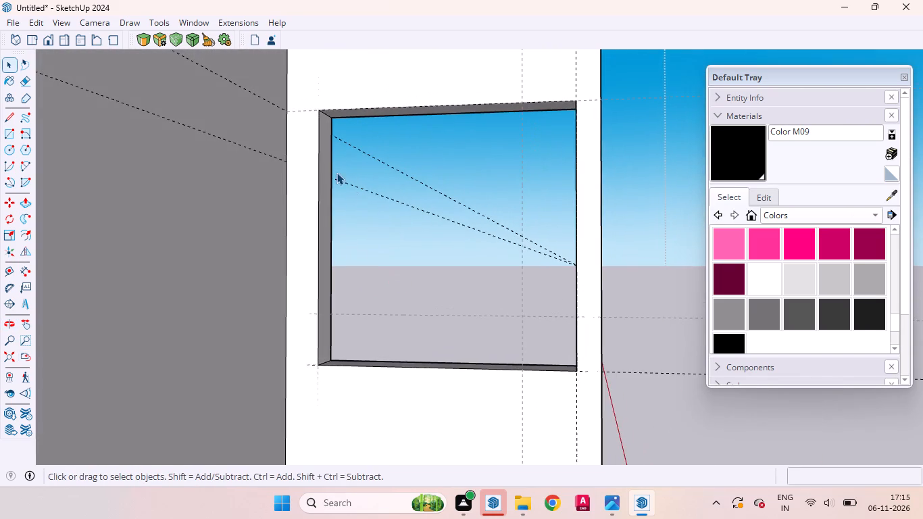
scroll(333, 143, "up", 9)
left_click(309, 63, "ctrl")
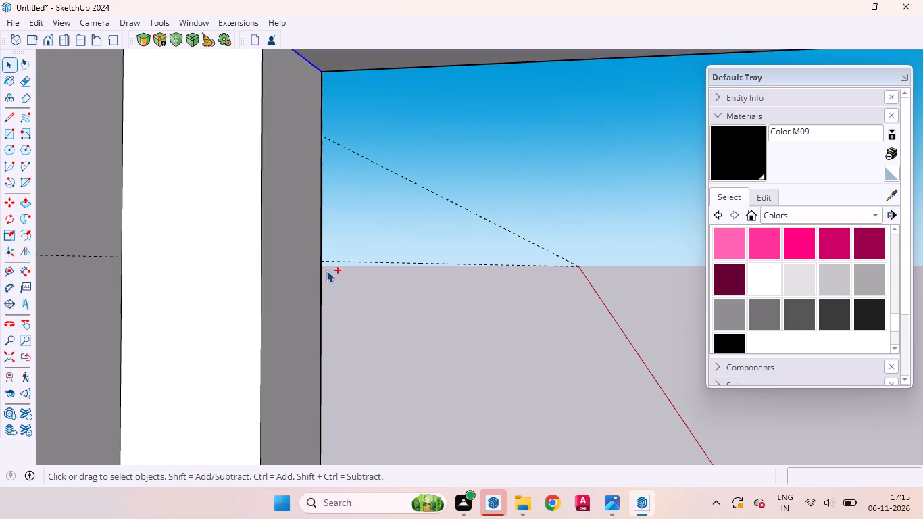
scroll(325, 274, "down", 3, "ctrl")
scroll(325, 274, "up", 1, "ctrl")
scroll(325, 274, "down", 2, "ctrl")
middle_click_drag(387, 287, 243, 347, "ctrl")
scroll(224, 352, "down", 13, "ctrl")
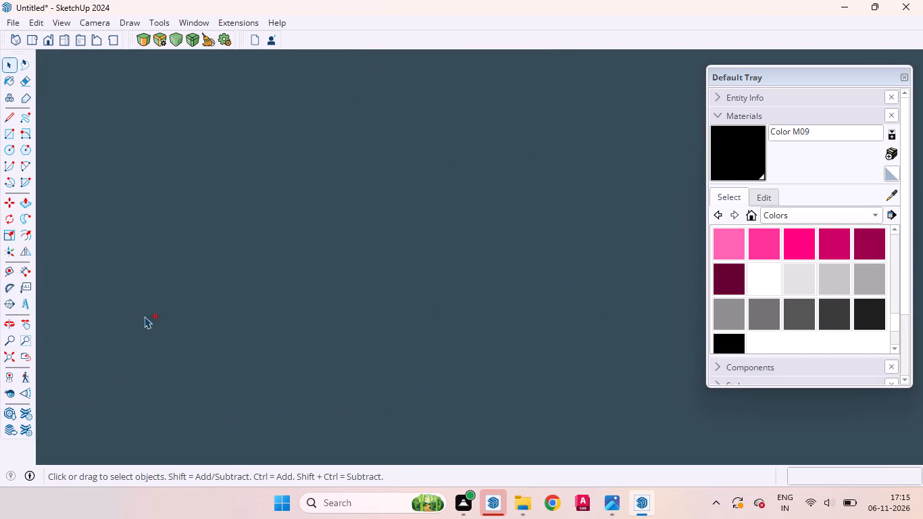
scroll(144, 316, "down", 4, "ctrl")
scroll(203, 303, "down", 3, "ctrl")
scroll(203, 303, "down", 20, "ctrl")
scroll(203, 303, "down", 20, "ctrl")
scroll(203, 303, "down", 2, "ctrl")
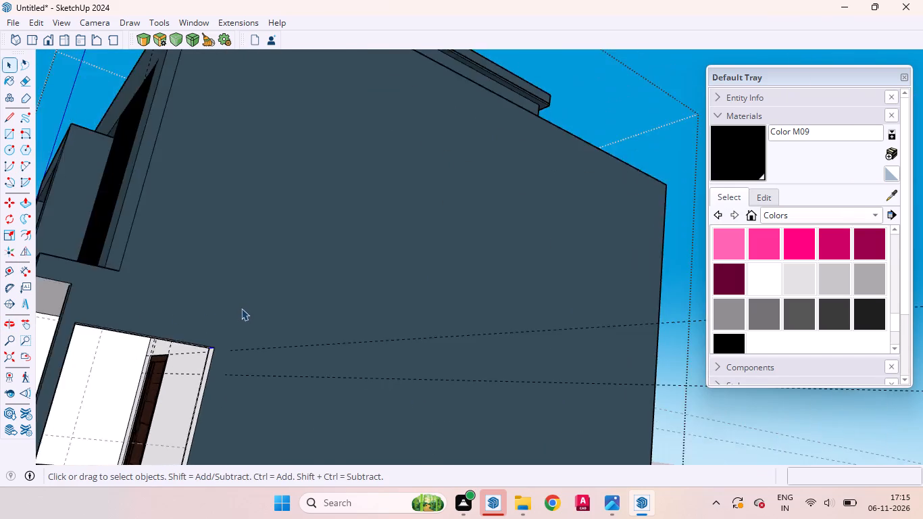
scroll(241, 308, "down", 11, "ctrl")
scroll(274, 345, "up", 18)
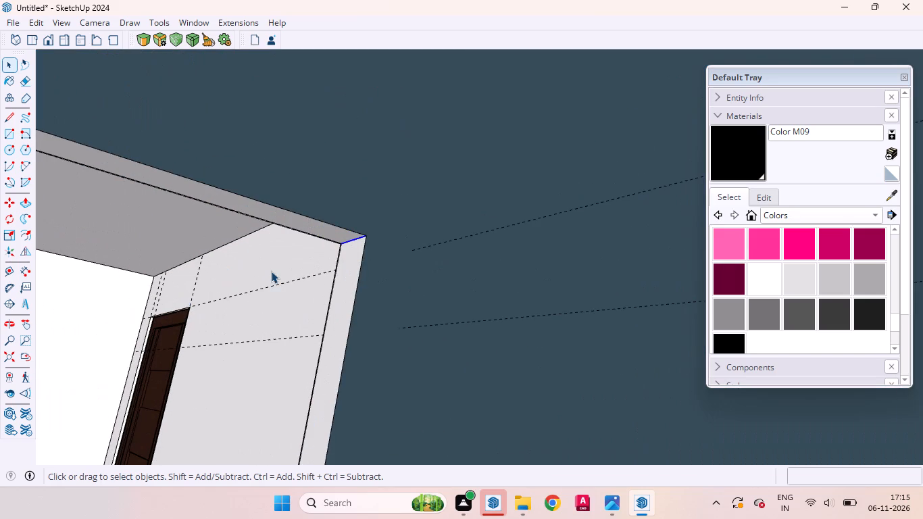
scroll(392, 284, "down", 15, "ctrl")
Add the short depth edges at the opening's two lower corners to the selection.
middle_click_drag(401, 234, 199, 419, "ctrl")
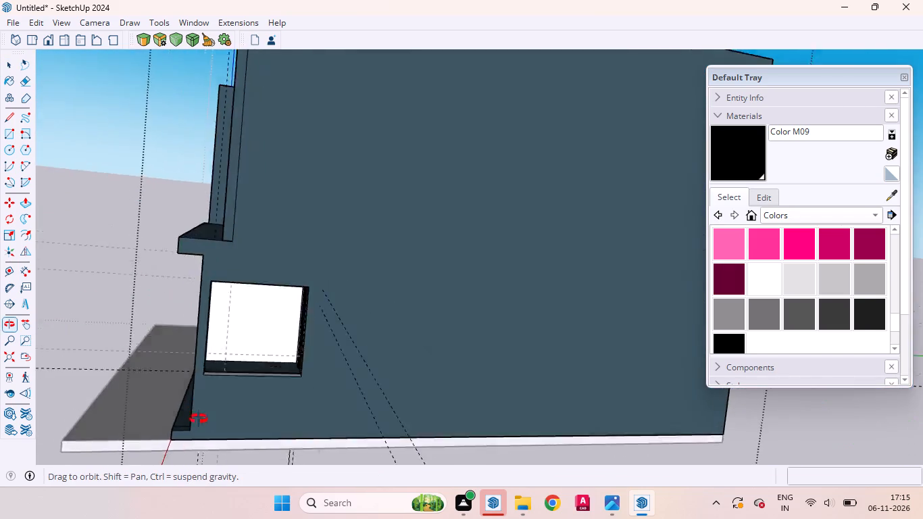
middle_click_drag(199, 419, 196, 426, "ctrl")
scroll(202, 425, "up", 5, "ctrl")
scroll(197, 415, "down", 1, "ctrl")
scroll(197, 415, "up", 18, "ctrl")
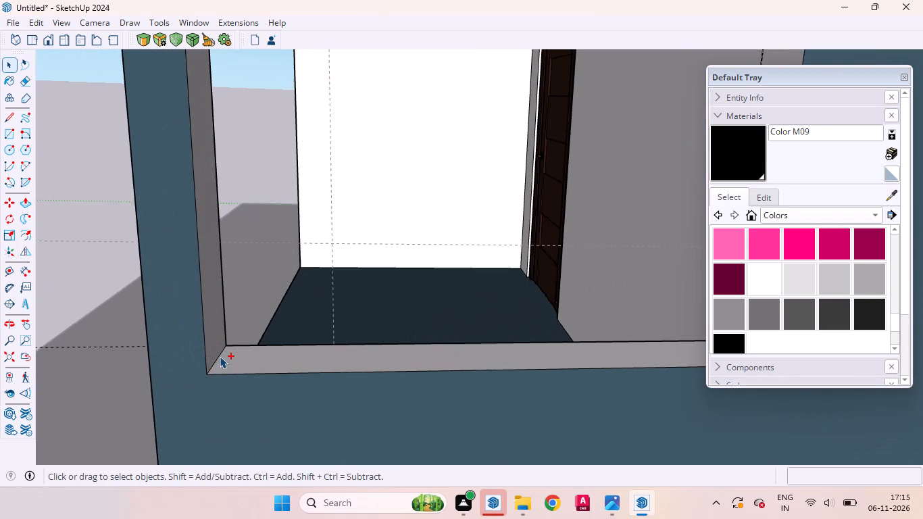
left_click(220, 356, "ctrl")
scroll(251, 360, "down", 10, "ctrl")
scroll(442, 348, "up", 11, "ctrl")
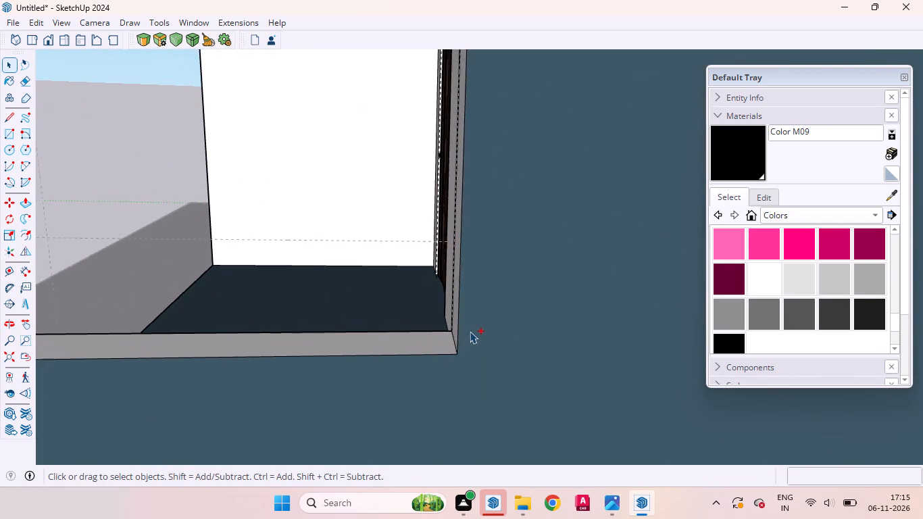
scroll(470, 331, "up", 7, "ctrl")
middle_click_drag(444, 363, 577, 453, "ctrl")
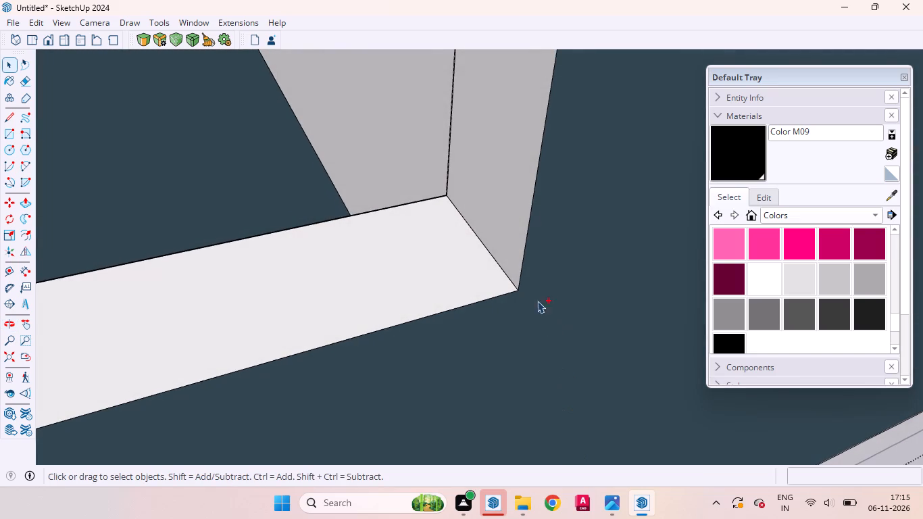
left_click(485, 247, "ctrl")
scroll(480, 297, "down", 1, "ctrl")
scroll(480, 297, "up", 2, "ctrl")
scroll(480, 297, "down", 12, "ctrl")
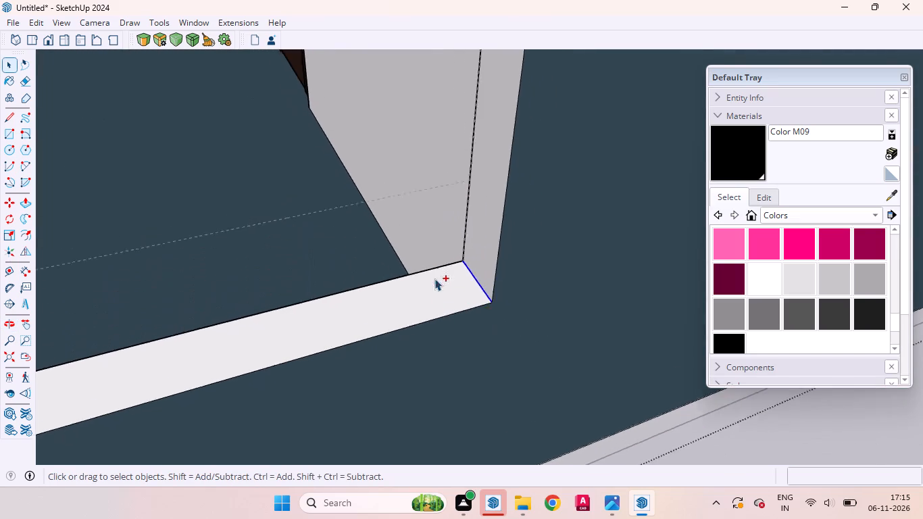
Add the short depth edge at the opening's upper front corner to the selection.
scroll(434, 278, "down", 7, "ctrl")
middle_click_drag(303, 328, 135, 202, "ctrl")
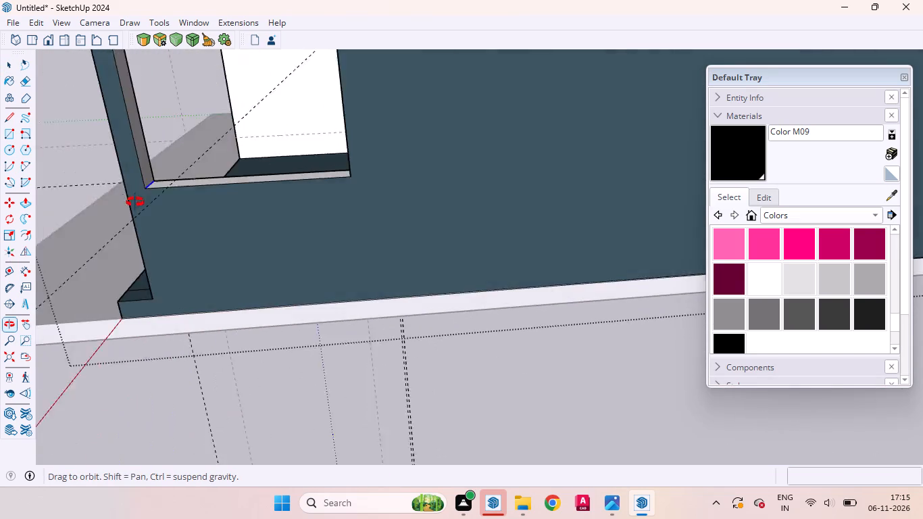
middle_click_drag(135, 202, 125, 202, "ctrl")
scroll(260, 314, "down", 9, "ctrl")
scroll(221, 176, "up", 13, "ctrl")
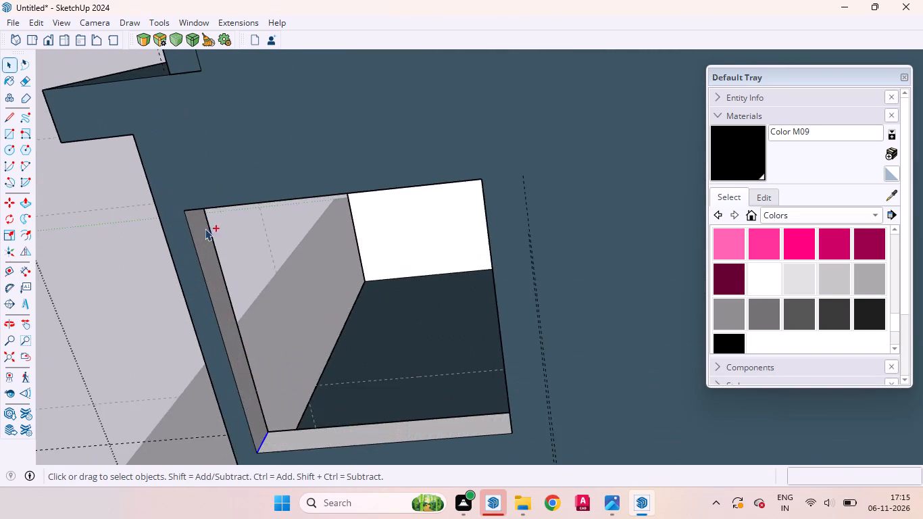
middle_click_drag(205, 220, 175, 0, "ctrl")
scroll(347, 381, "up", 3, "ctrl")
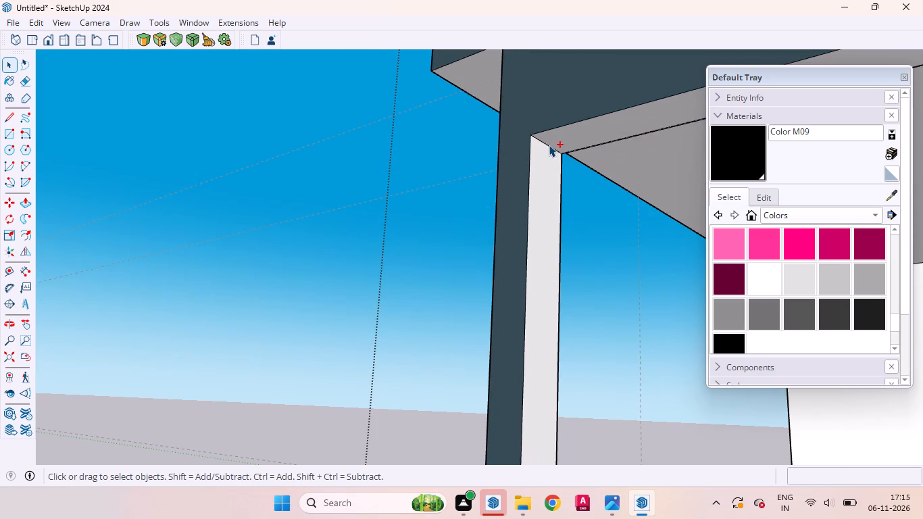
left_click(546, 145, "ctrl")
scroll(448, 213, "down", 9, "ctrl")
middle_click_drag(476, 240, 635, 376, "ctrl")
scroll(486, 208, "down", 8, "ctrl")
scroll(564, 345, "up", 14, "ctrl")
middle_click_drag(564, 340, 589, 366, "ctrl")
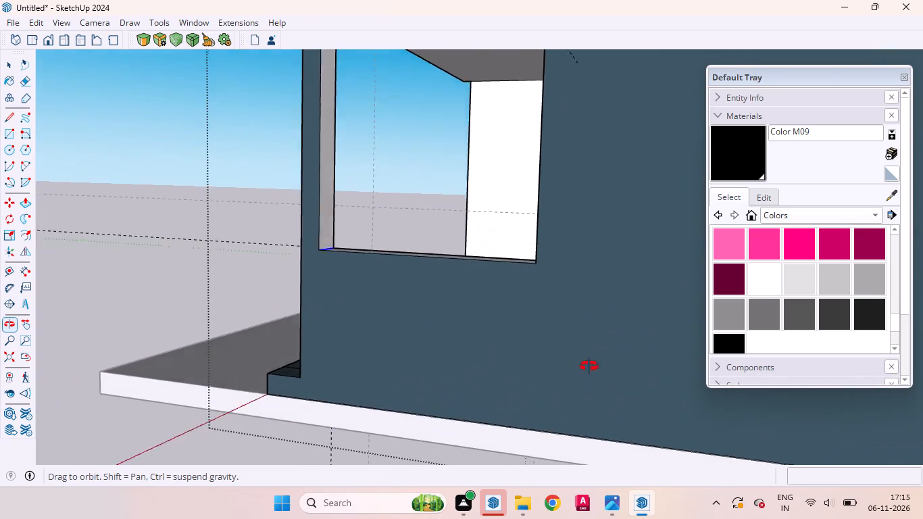
Round the window opening's four selected corner edges with a 2' 6" offset and 6 segments, making the opening circular.
middle_click_drag(589, 366, 730, 230, "ctrl")
scroll(570, 372, "down", 4, "ctrl")
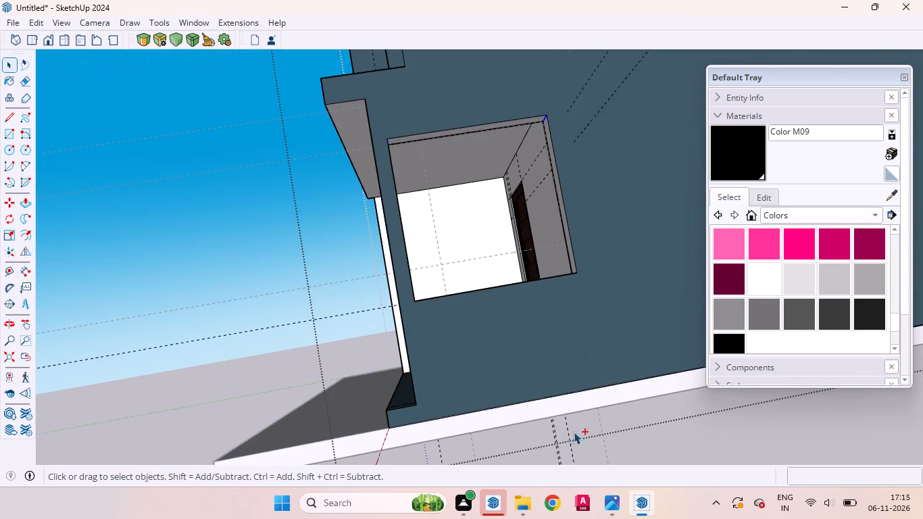
scroll(547, 105, "up", 3, "ctrl")
left_click(139, 38)
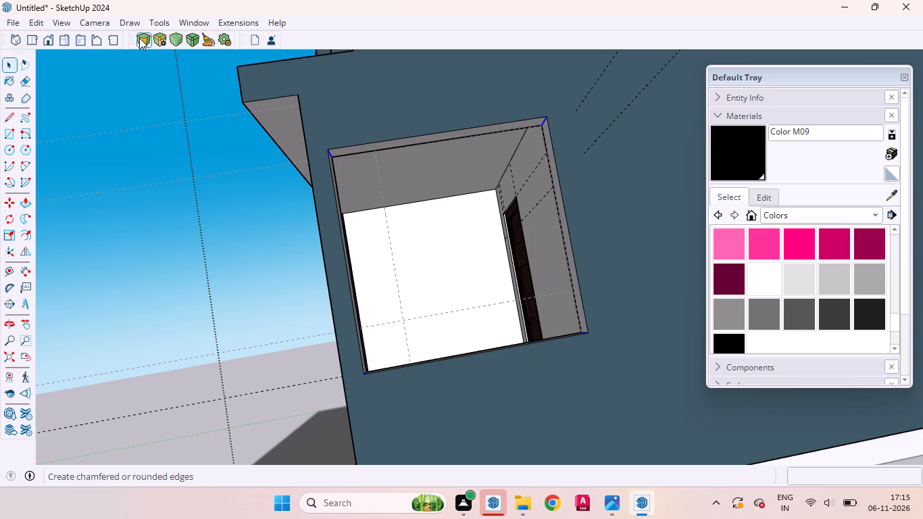
scroll(518, 132, "up", 7)
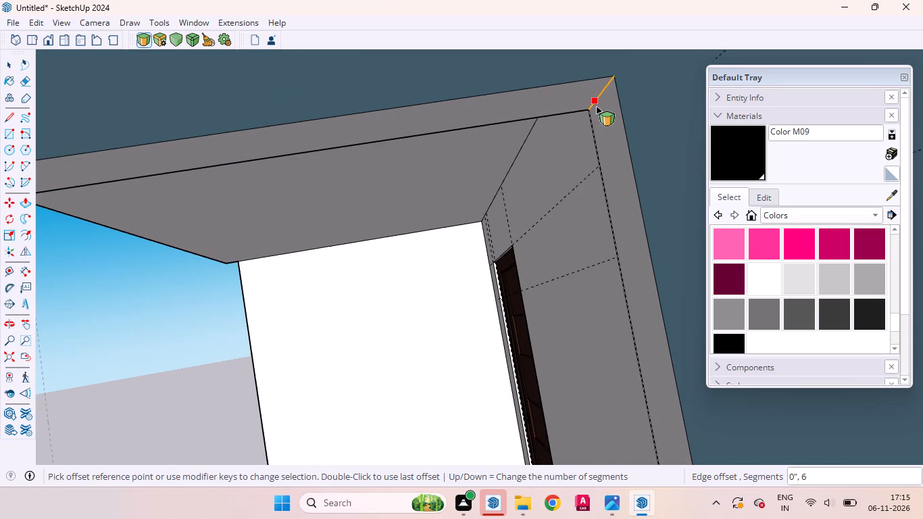
left_click(596, 106)
scroll(641, 167, "down", 8)
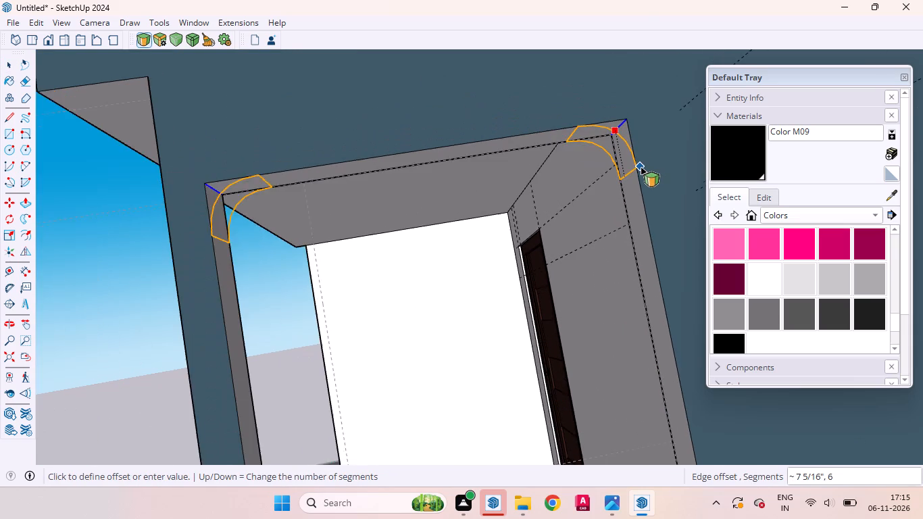
scroll(647, 205, "down", 4)
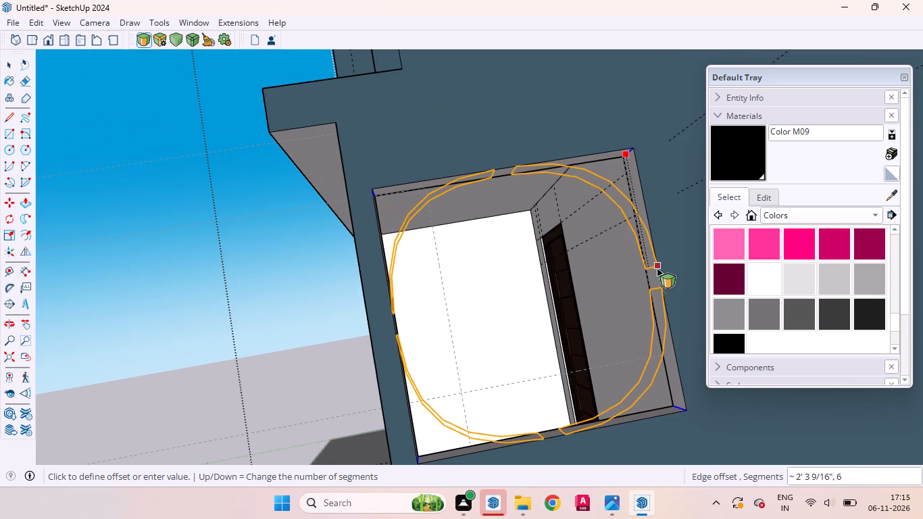
left_click(658, 276)
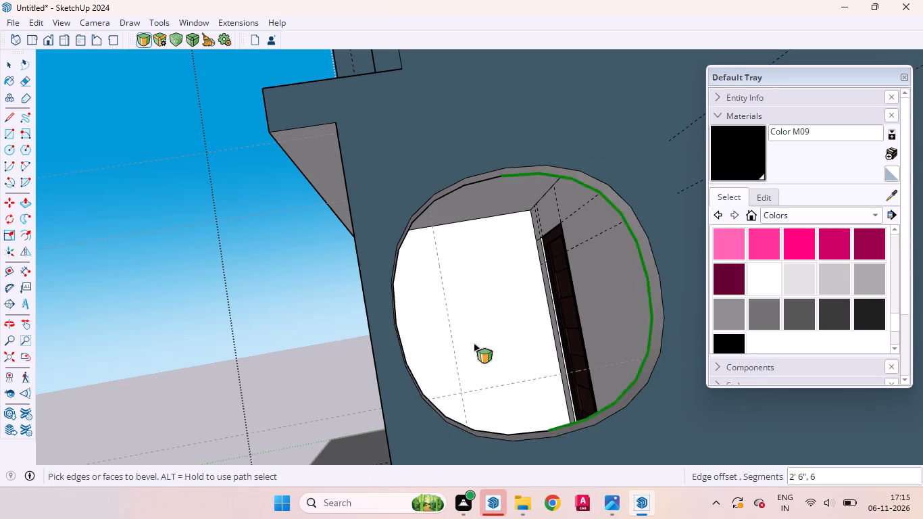
key("space")
left_click(114, 353)
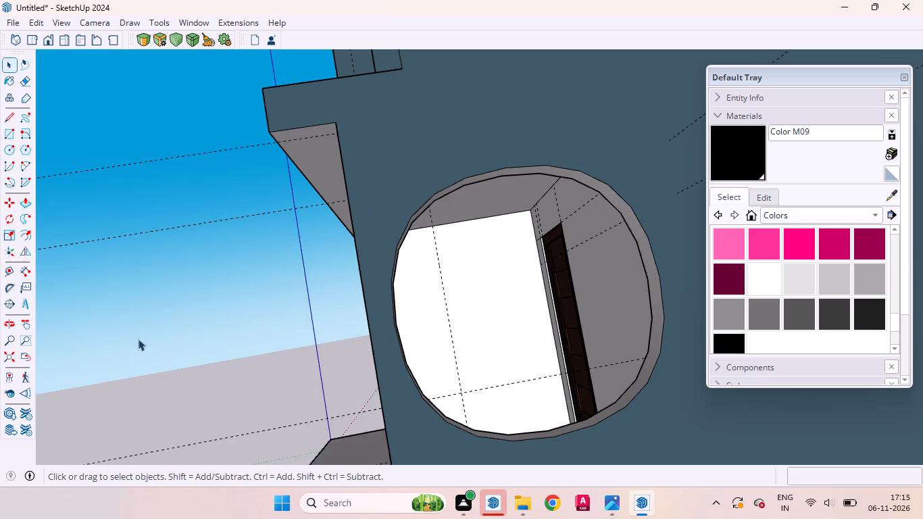
Examine the building's facade and the rounded side-wall window from several angles, including the standard front view.
middle_click_drag(142, 339, 526, 391)
scroll(447, 287, "down", 3)
scroll(426, 252, "up", 1)
scroll(422, 248, "down", 6)
middle_click_drag(439, 286, 717, 264)
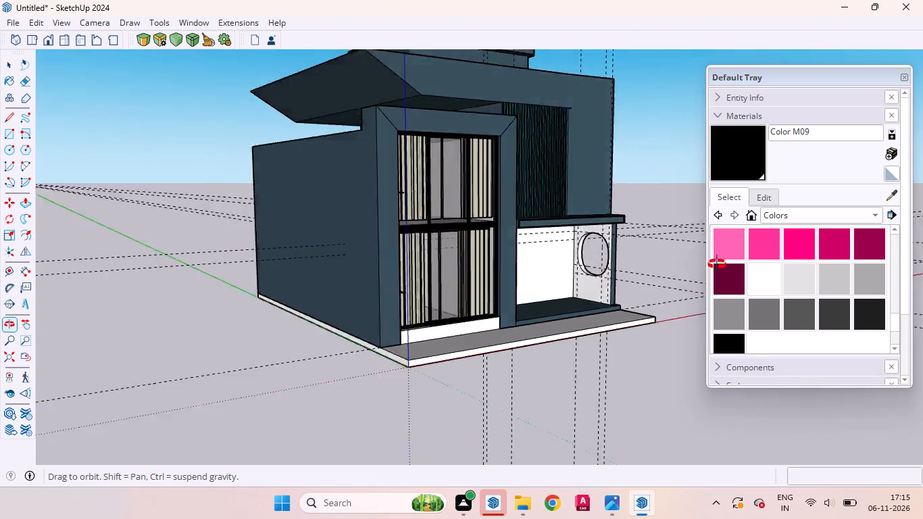
middle_click_drag(717, 264, 214, 229)
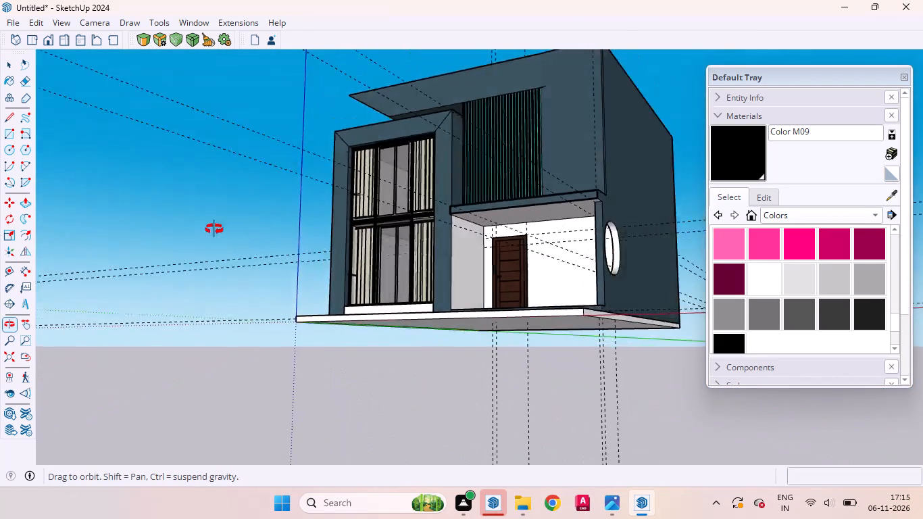
middle_click_drag(214, 229, 88, 250)
scroll(343, 316, "down", 2)
scroll(349, 316, "up", 1)
scroll(349, 316, "down", 3)
middle_click_drag(403, 301, 599, 283)
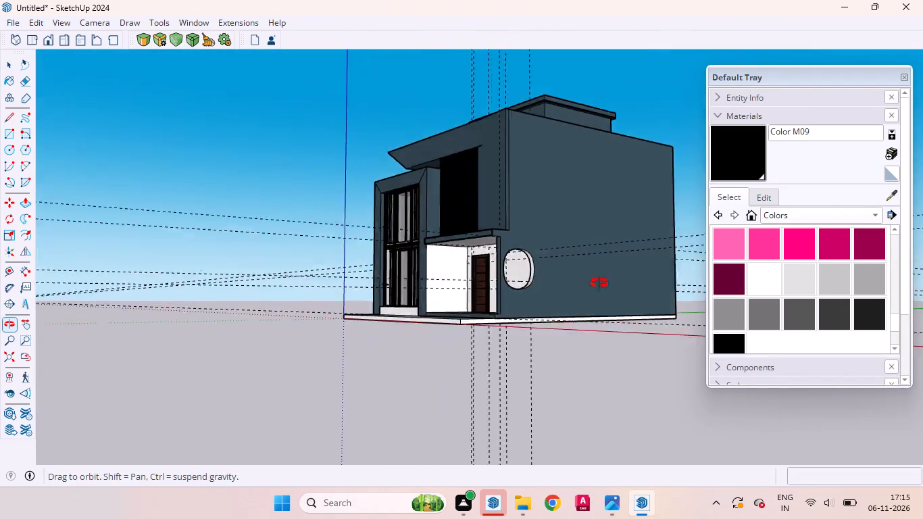
middle_click_drag(599, 283, 701, 237)
scroll(614, 241, "up", 10)
middle_click_drag(572, 272, 746, 390)
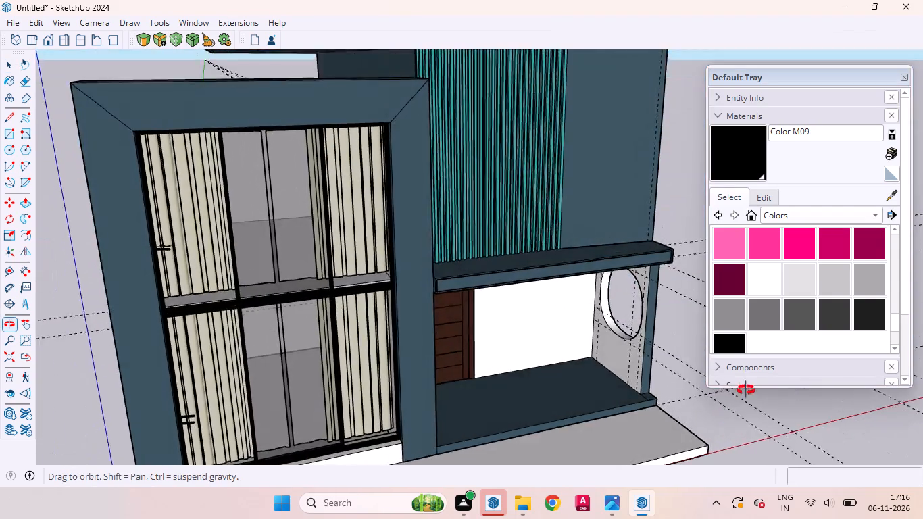
middle_click_drag(746, 390, 477, 372)
scroll(436, 312, "down", 6)
scroll(436, 251, "up", 1)
scroll(436, 251, "down", 10)
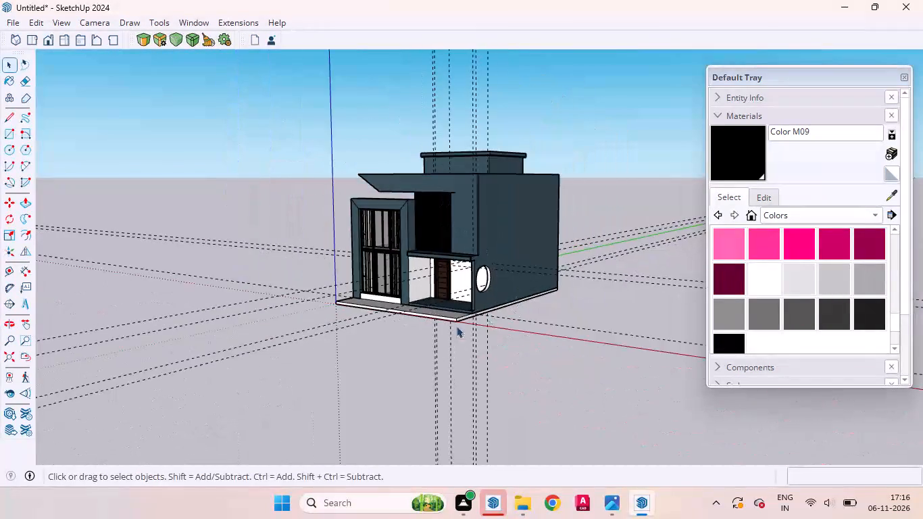
middle_click_drag(471, 326, 635, 265)
scroll(635, 264, "up", 1)
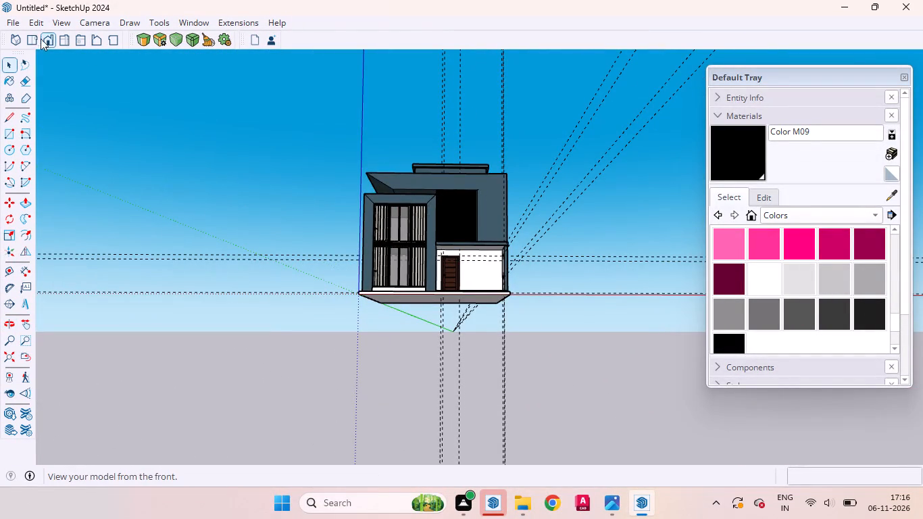
left_click(43, 40)
scroll(587, 314, "up", 7)
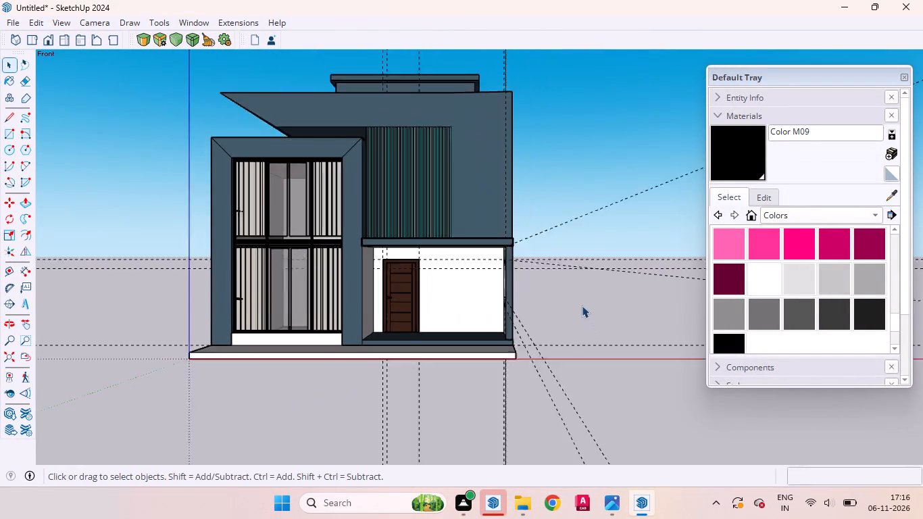
scroll(582, 305, "up", 7)
middle_click_drag(522, 301, 674, 316)
scroll(622, 291, "down", 4)
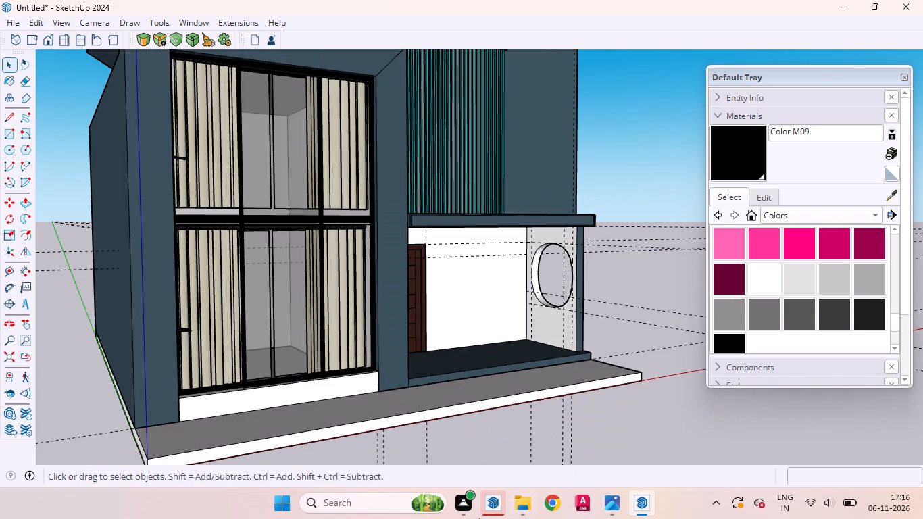
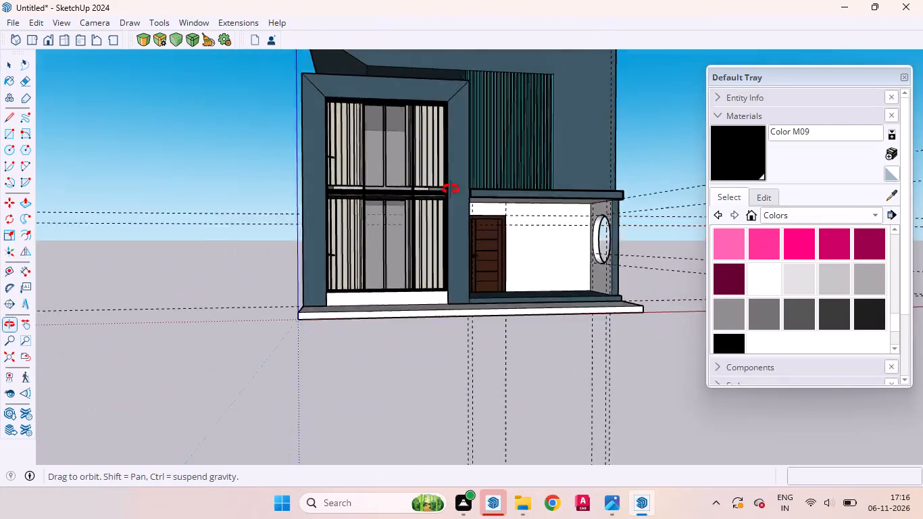
Undo the circular rounding of the porch side wall's window opening.
scroll(489, 216, "up", 9)
scroll(497, 229, "down", 5)
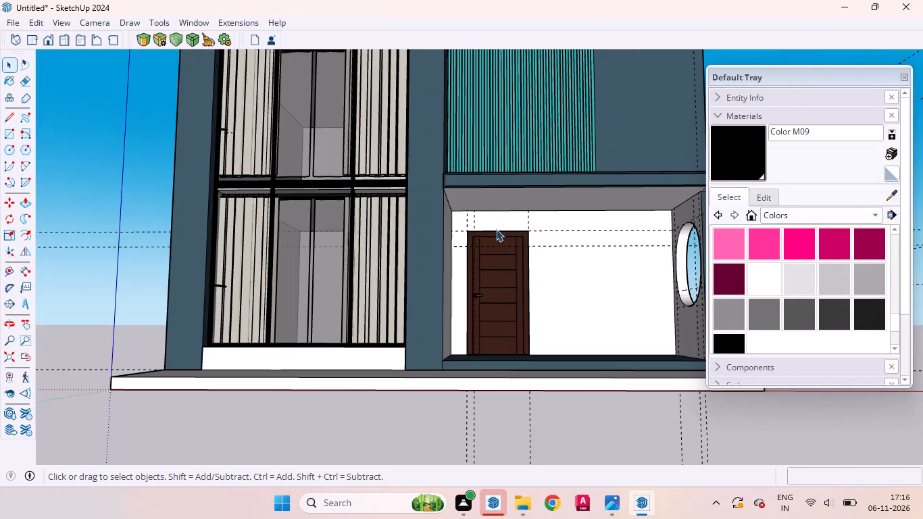
key("ctrl+z")
key("ctrl+z")
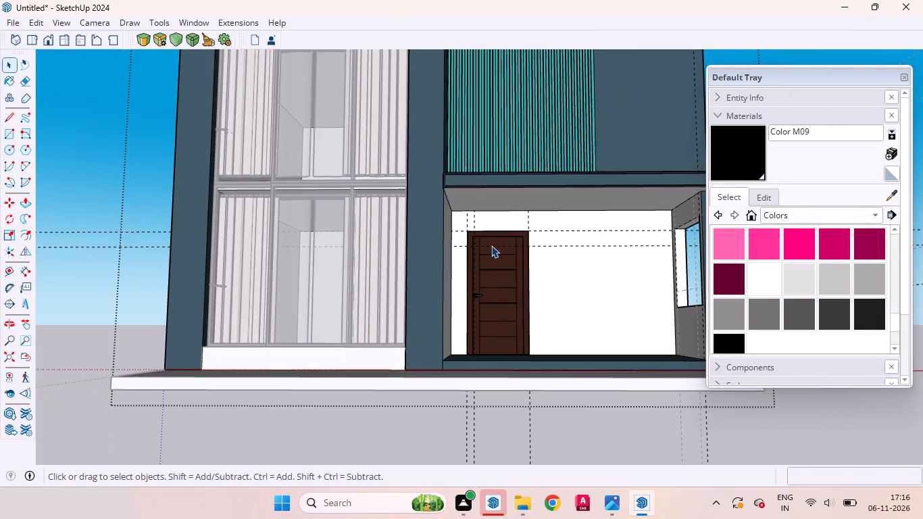
Round the four corner edges of the porch side wall's window opening with an offset of about 11" and 6 segments.
scroll(489, 264, "down", 4)
scroll(636, 257, "up", 18)
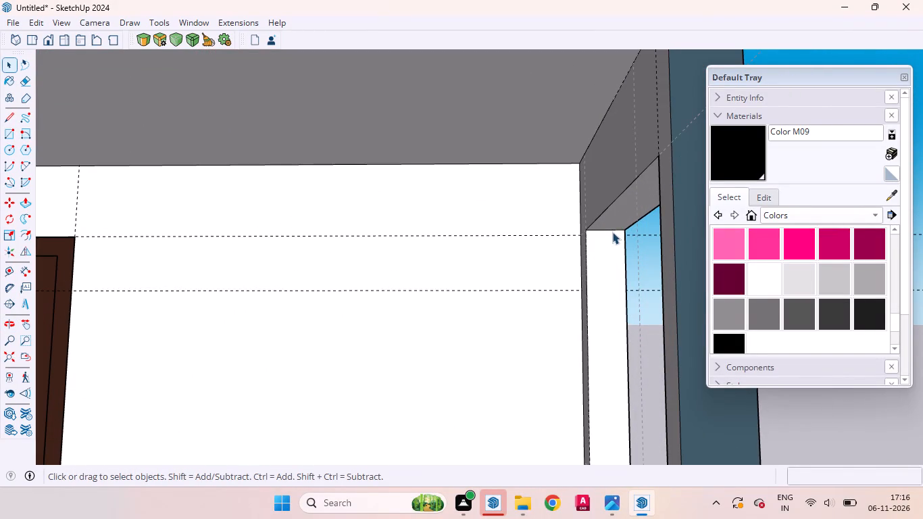
left_click(610, 230, "ctrl")
scroll(584, 184, "down", 9, "ctrl")
scroll(578, 316, "up", 8, "ctrl")
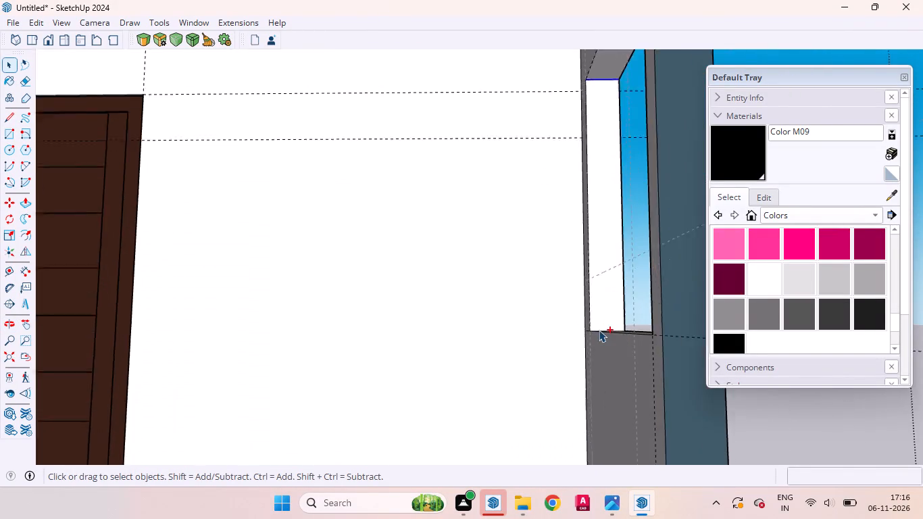
scroll(599, 330, "up", 5, "ctrl")
middle_click_drag(604, 329, 607, 372, "ctrl")
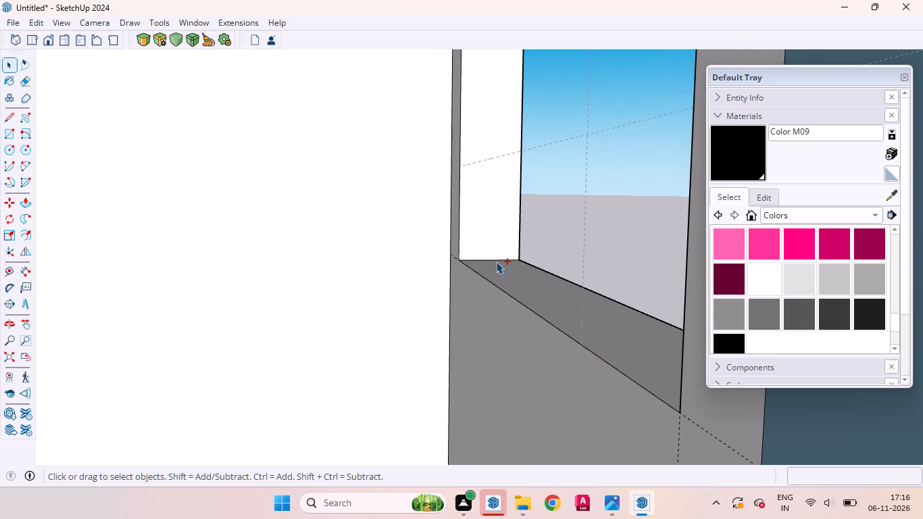
left_click(494, 260, "ctrl")
middle_click_drag(495, 280, 0, 415, "ctrl")
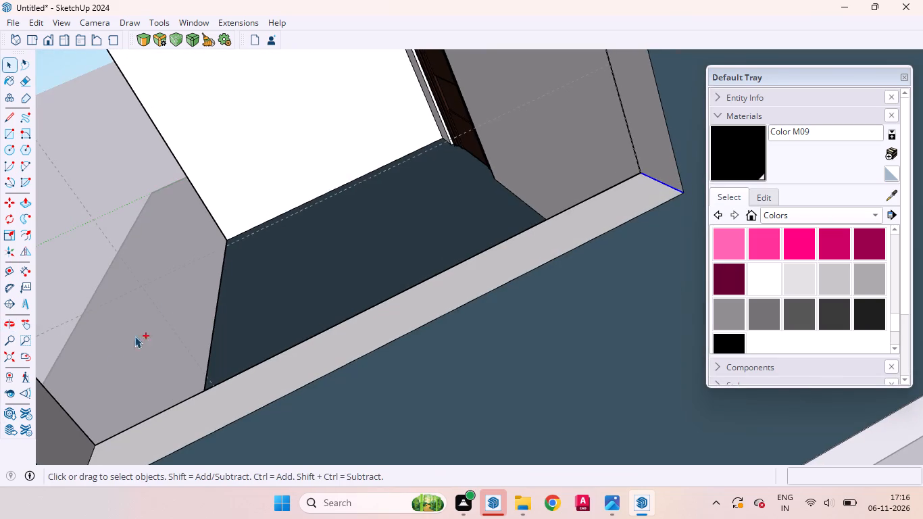
scroll(191, 280, "down", 3, "ctrl")
scroll(99, 347, "up", 3, "ctrl")
left_click(159, 367, "ctrl")
scroll(303, 285, "down", 4, "ctrl")
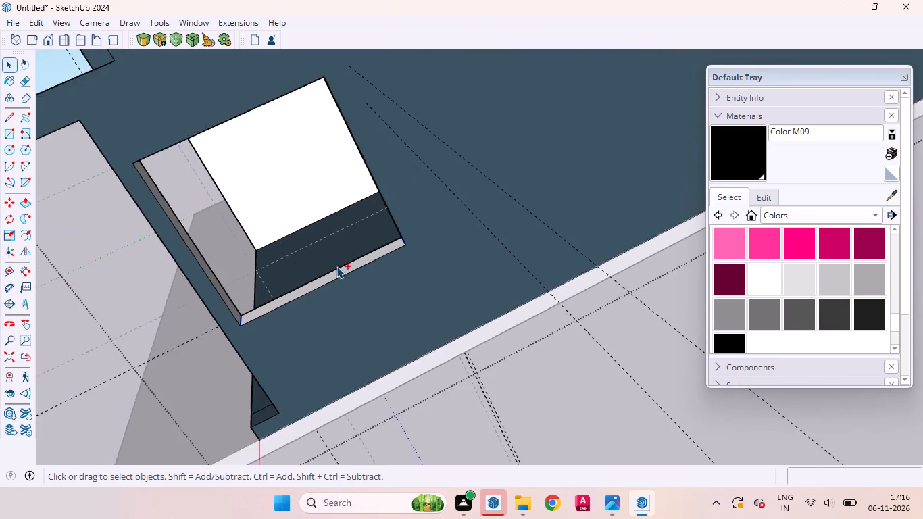
scroll(336, 266, "down", 5, "ctrl")
scroll(238, 233, "up", 13, "ctrl")
middle_click_drag(188, 224, 134, 182, "ctrl")
scroll(391, 226, "down", 9, "ctrl")
scroll(218, 168, "up", 15, "ctrl")
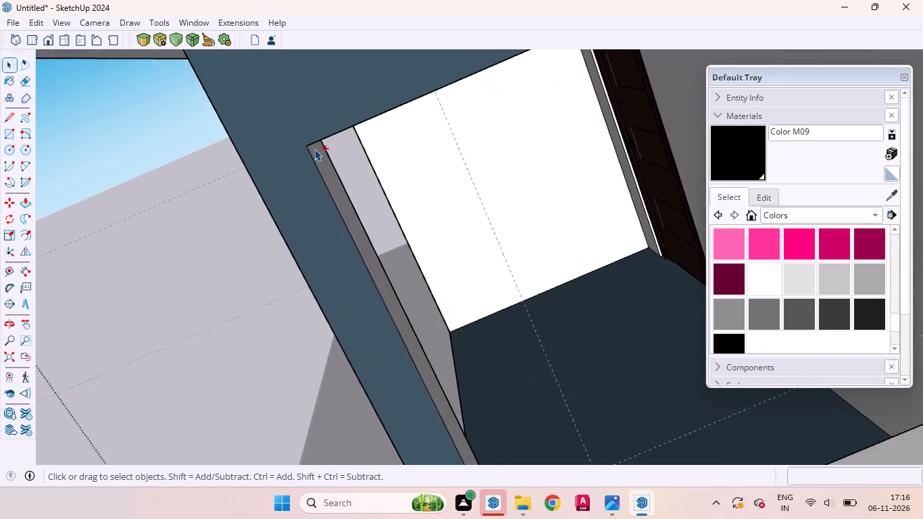
scroll(314, 149, "up", 2, "ctrl")
middle_click_drag(326, 152, 249, 86, "ctrl")
scroll(445, 205, "up", 4, "ctrl")
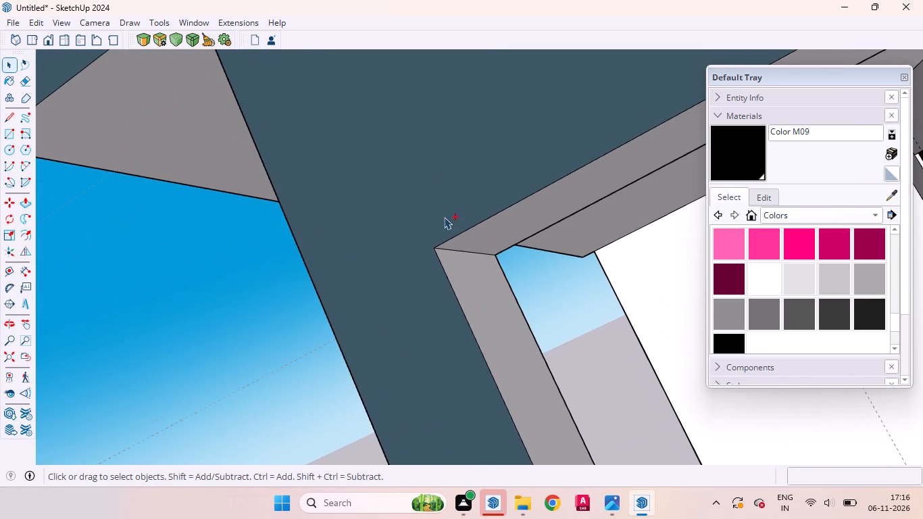
left_click(462, 252, "ctrl")
left_click(147, 45)
scroll(490, 264, "down", 8)
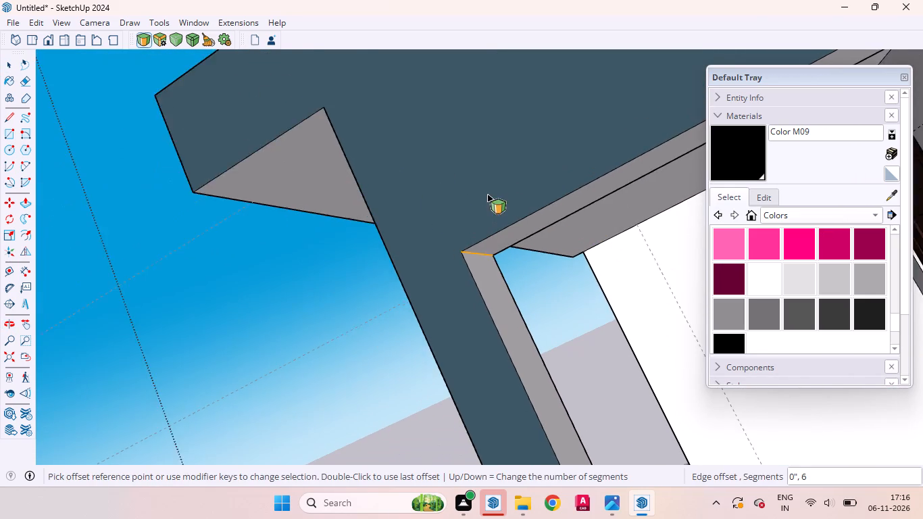
scroll(487, 194, "down", 4)
scroll(489, 266, "up", 4)
left_click(484, 218)
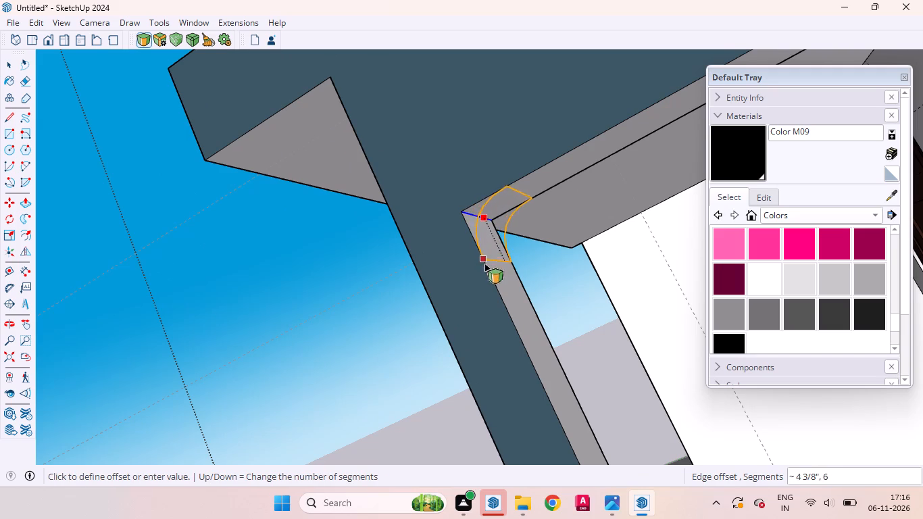
scroll(483, 249, "down", 18)
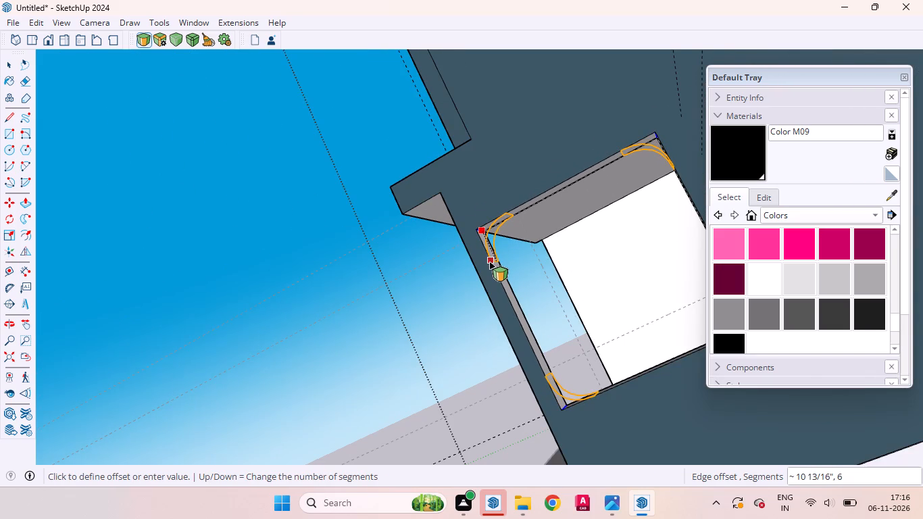
left_click(491, 262)
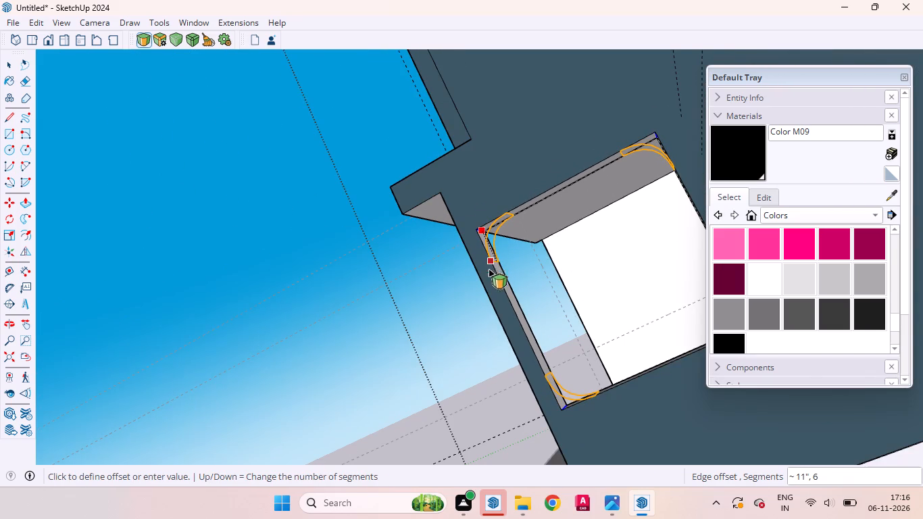
key("space")
Examine the rounded side opening and the front facade from several angles.
scroll(378, 324, "down", 2)
scroll(379, 322, "up", 1)
scroll(380, 322, "down", 8)
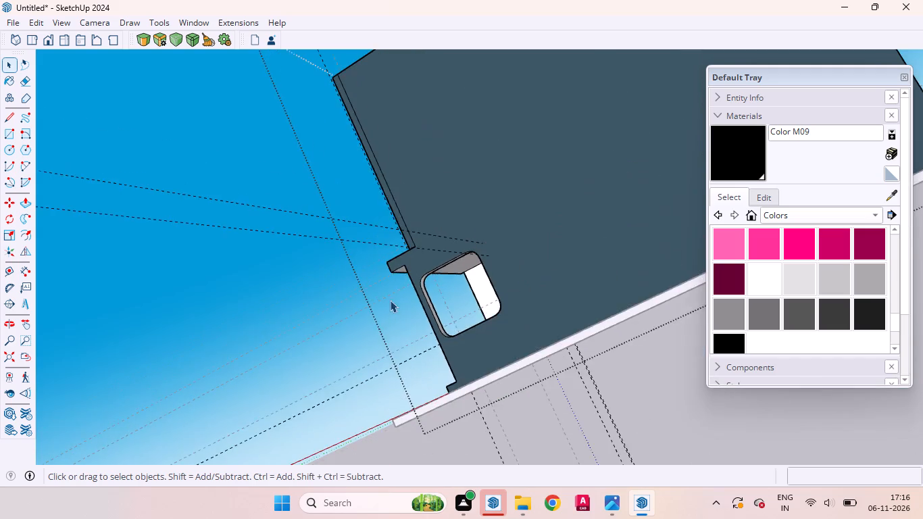
middle_click_drag(409, 317, 775, 340)
scroll(548, 293, "up", 4)
scroll(345, 240, "down", 10)
middle_click_drag(311, 274, 662, 305)
scroll(641, 268, "up", 10)
middle_click_drag(528, 269, 398, 249)
scroll(398, 249, "up", 1)
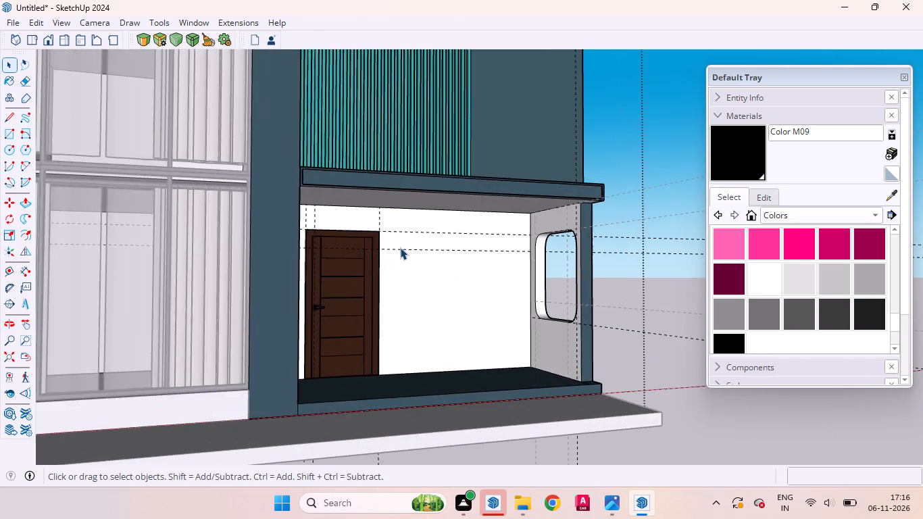
scroll(401, 247, "down", 3)
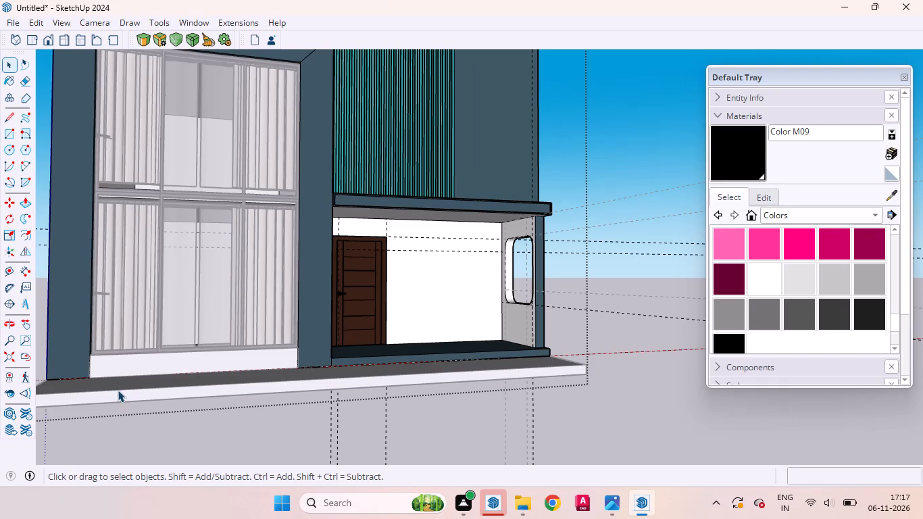
scroll(120, 424, "down", 2)
middle_click_drag(120, 426, 111, 429)
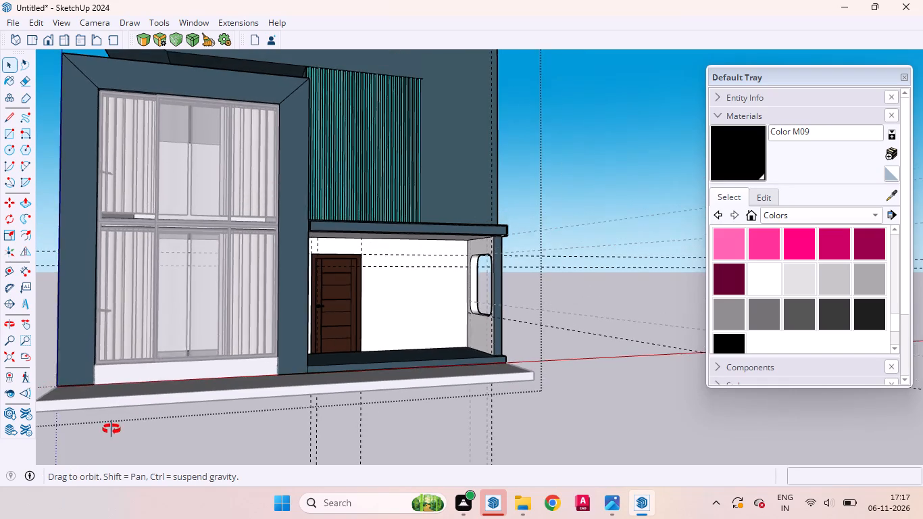
middle_click_drag(111, 429, 66, 421)
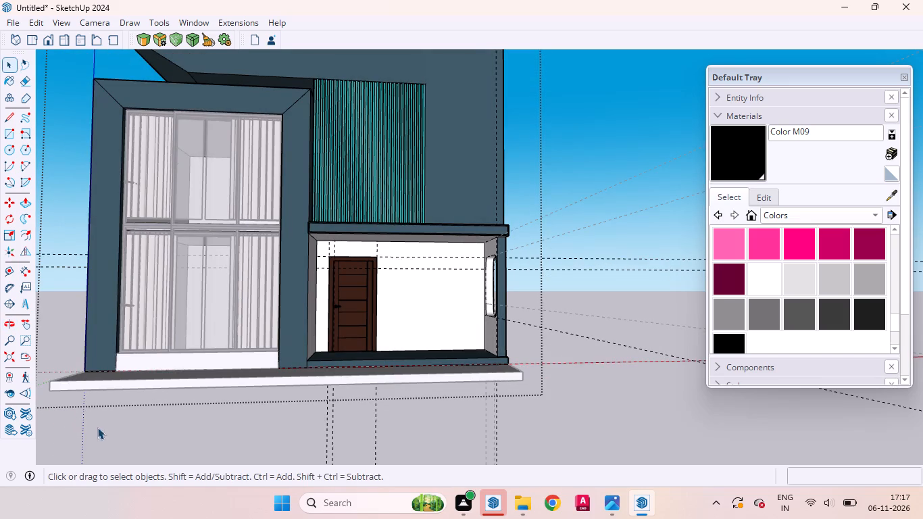
scroll(47, 336, "down", 3)
scroll(30, 374, "up", 2)
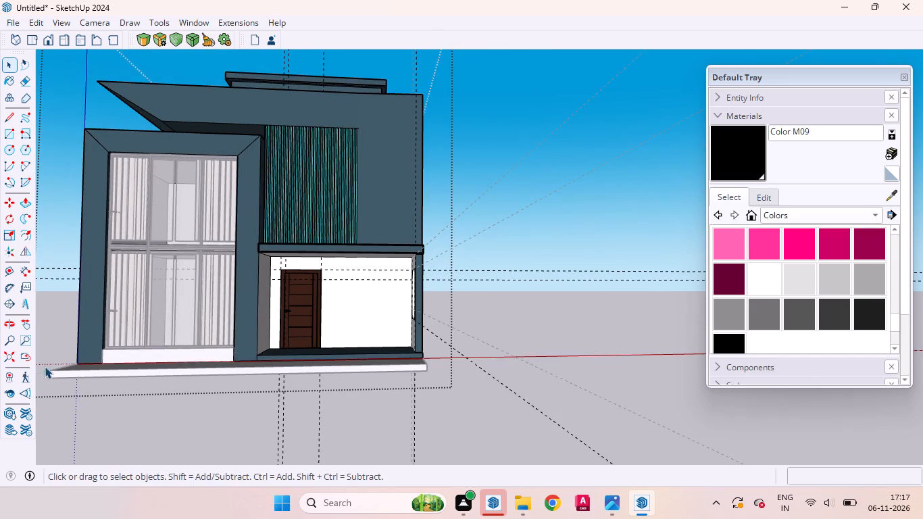
Place a horizontal guide on the porch back wall 5' below the guide at the door's top.
scroll(322, 253, "up", 10)
scroll(362, 302, "down", 5)
middle_click_drag(368, 321, 334, 333)
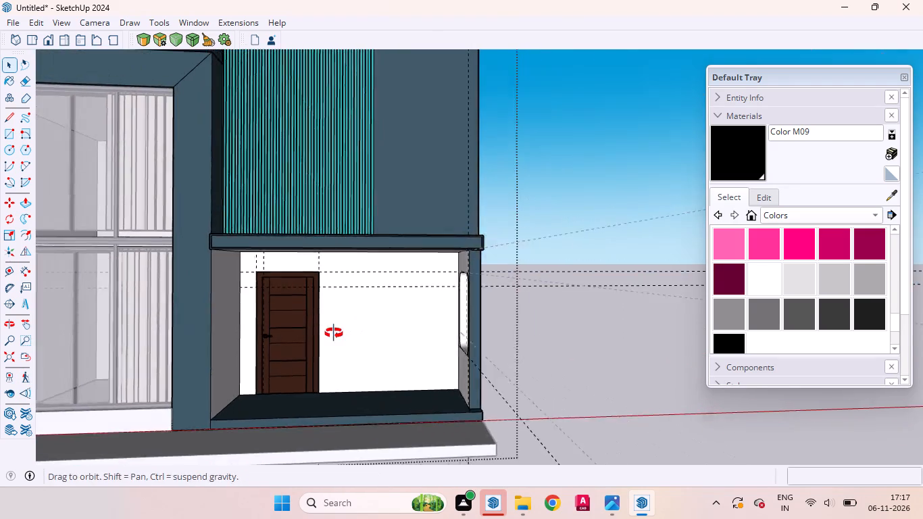
middle_click_drag(334, 333, 332, 333)
key("t")
scroll(339, 324, "up", 8)
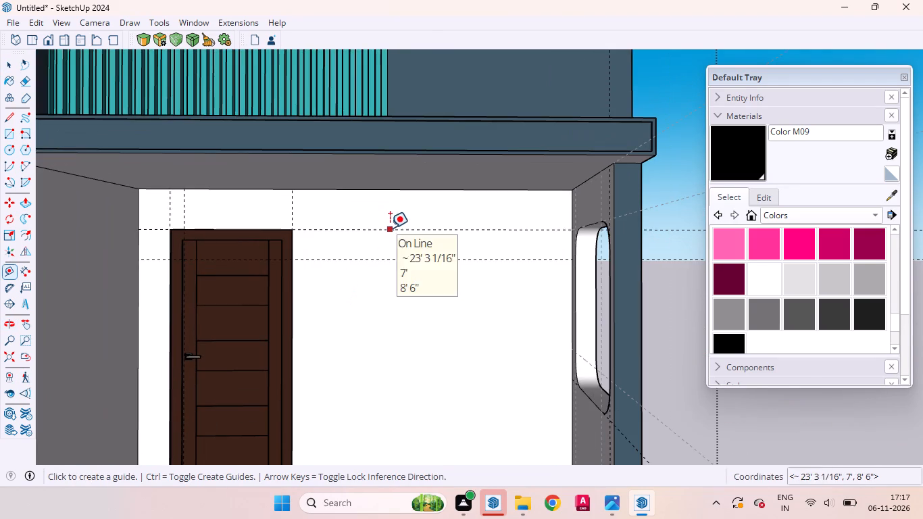
left_click(390, 228)
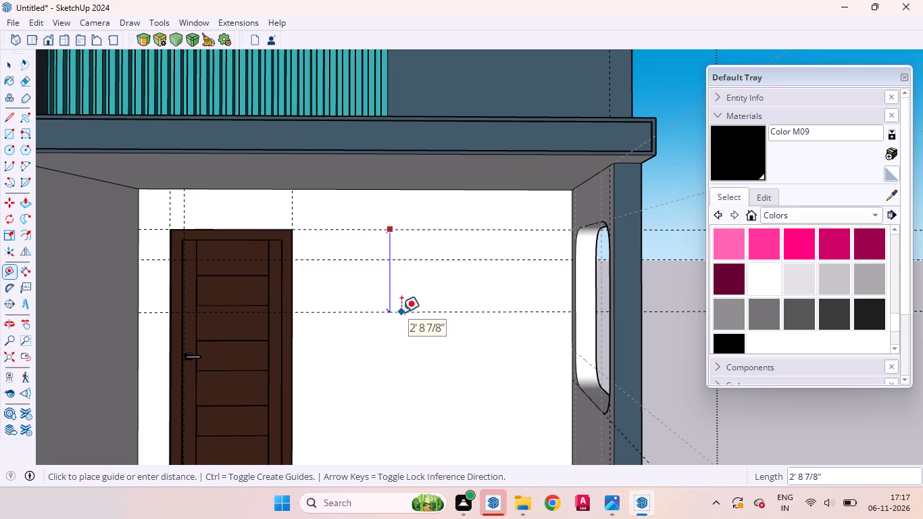
type("5'")
key("Return")
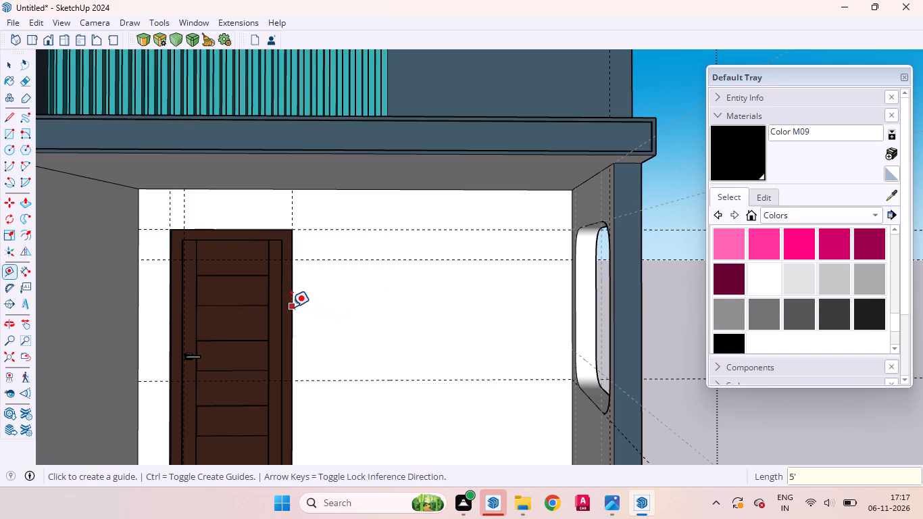
Place a vertical guide about 1' 7" from the door frame's window-side edge and another 5' beyond it.
left_click(291, 306)
left_click(341, 303)
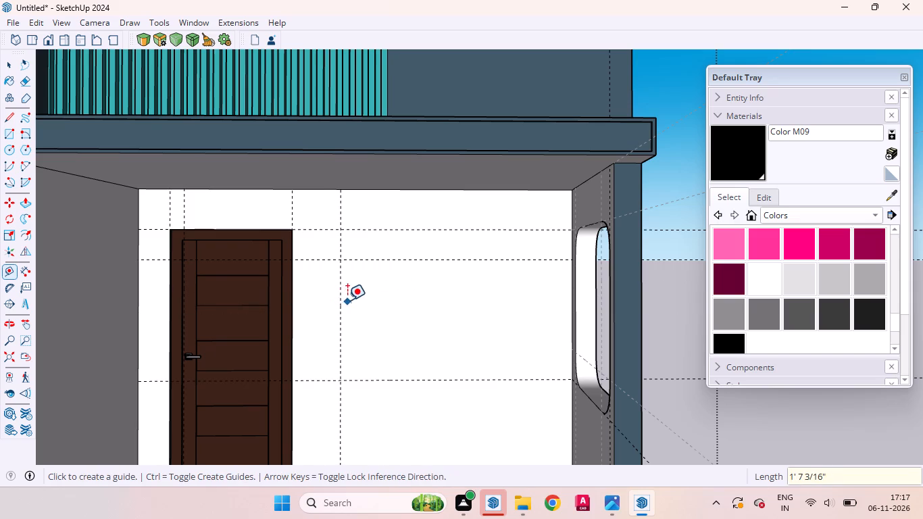
left_click(343, 297)
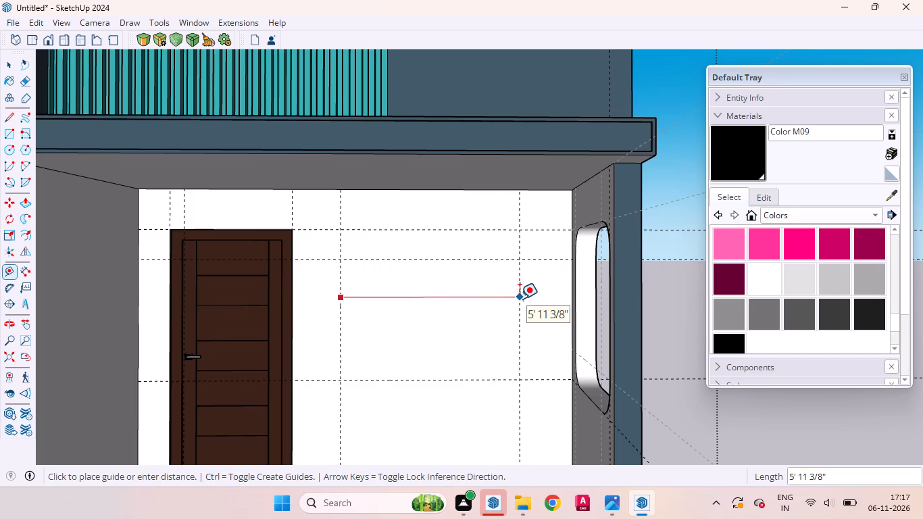
type("5'")
key("Return")
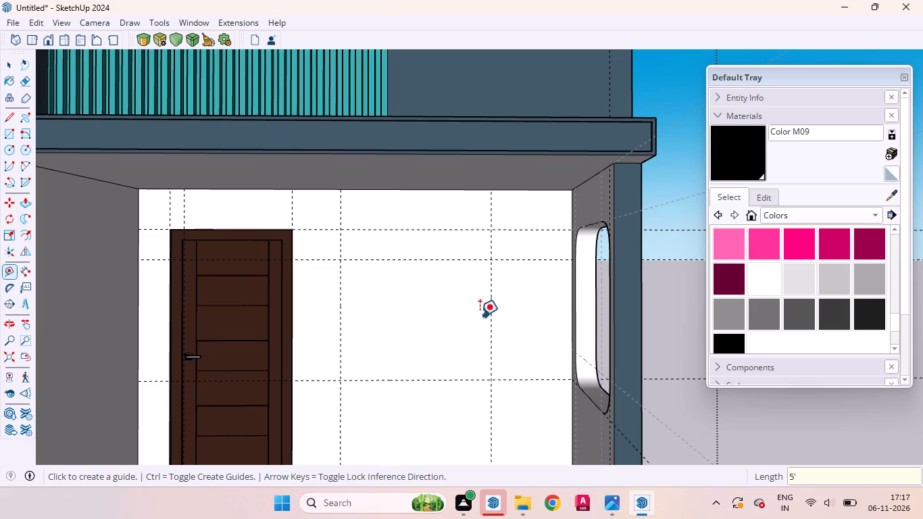
key("space")
Add a second pair of vertical guides, one about 1' beyond the first guide beside the door and one 5' farther.
scroll(629, 291, "down", 4)
middle_click_drag(545, 300, 568, 280)
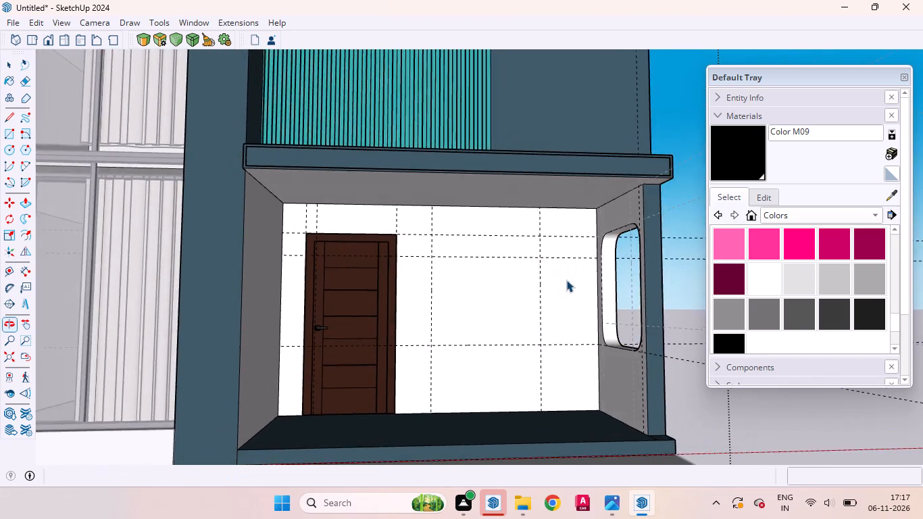
scroll(433, 268, "up", 1)
scroll(433, 268, "down", 1)
scroll(433, 268, "up", 2)
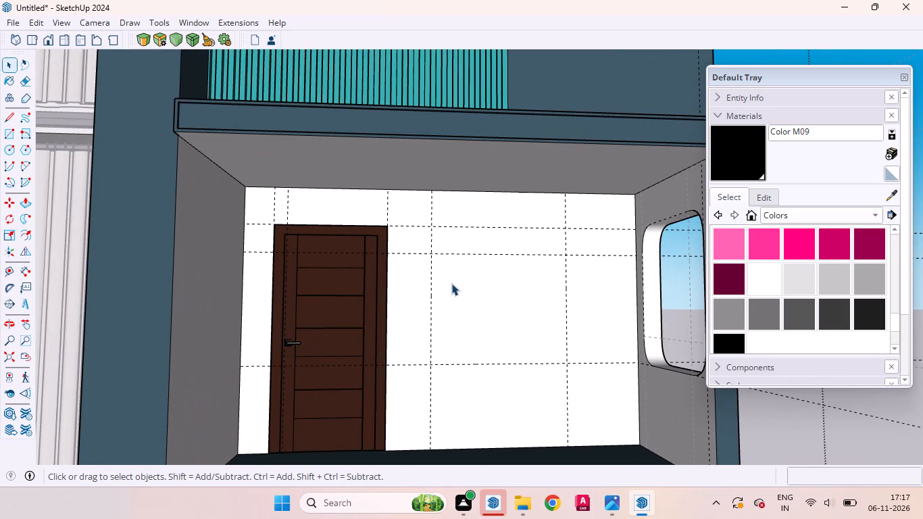
key("t")
left_click(434, 278)
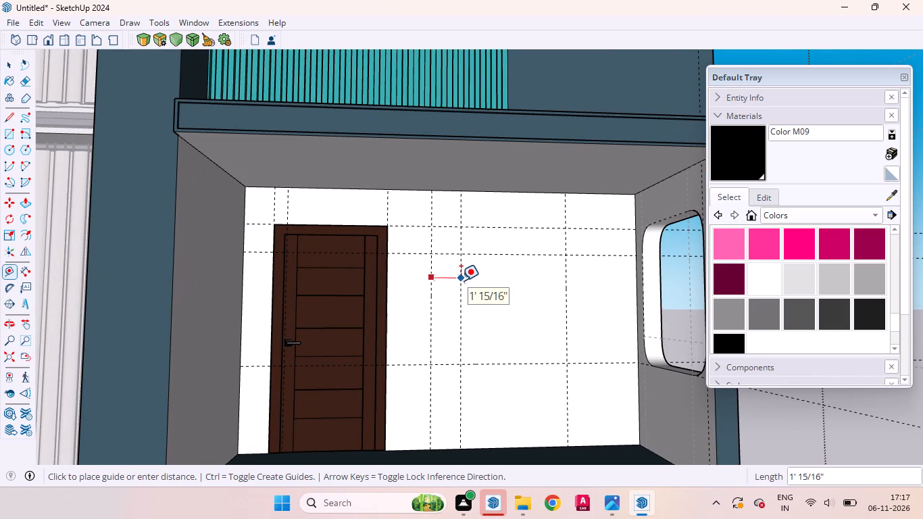
left_click(458, 280)
left_click(461, 280)
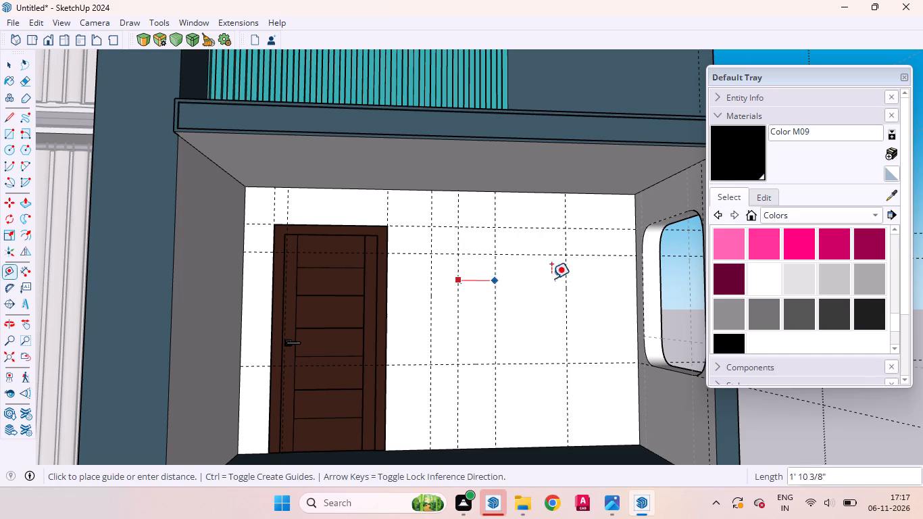
type("5'")
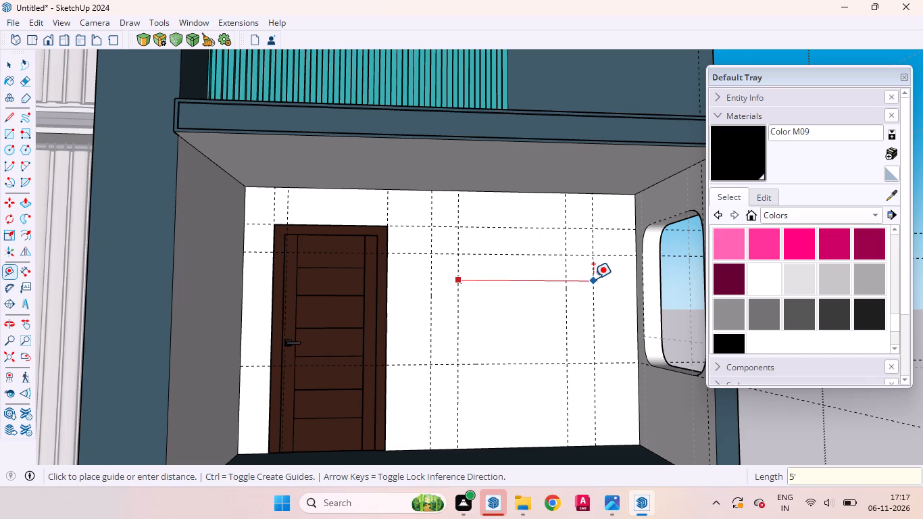
key("Page_Down")
key("Return")
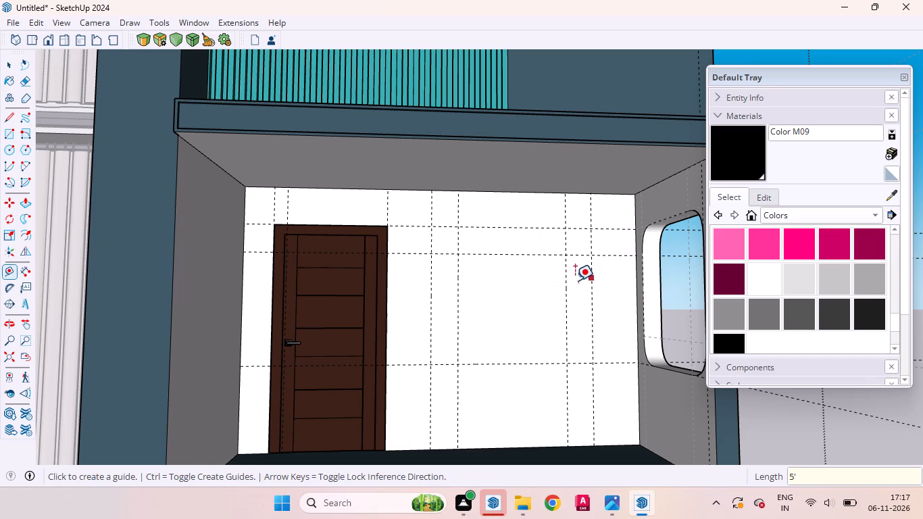
key("space")
Draw a rectangle about 5' 11 3/4" by 5' between the outer guides beside the door on the porch back wall.
left_click(510, 302)
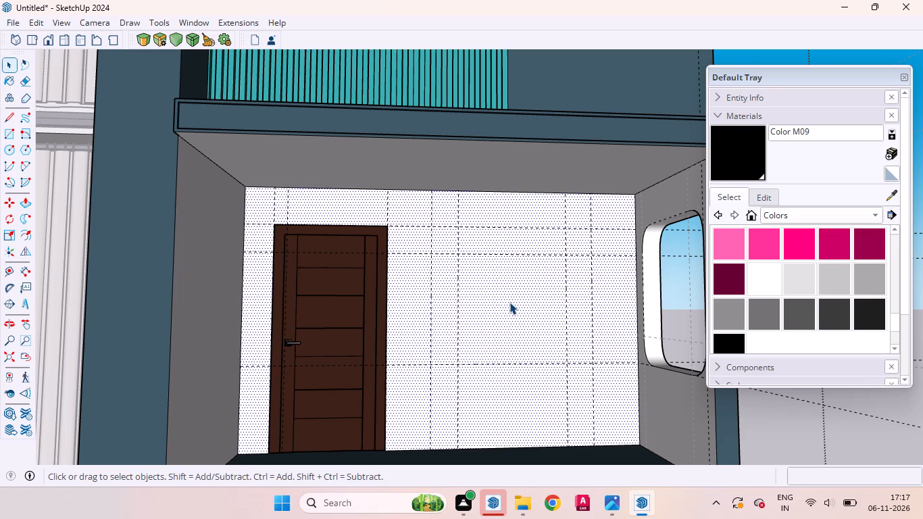
key("r")
left_click(432, 365)
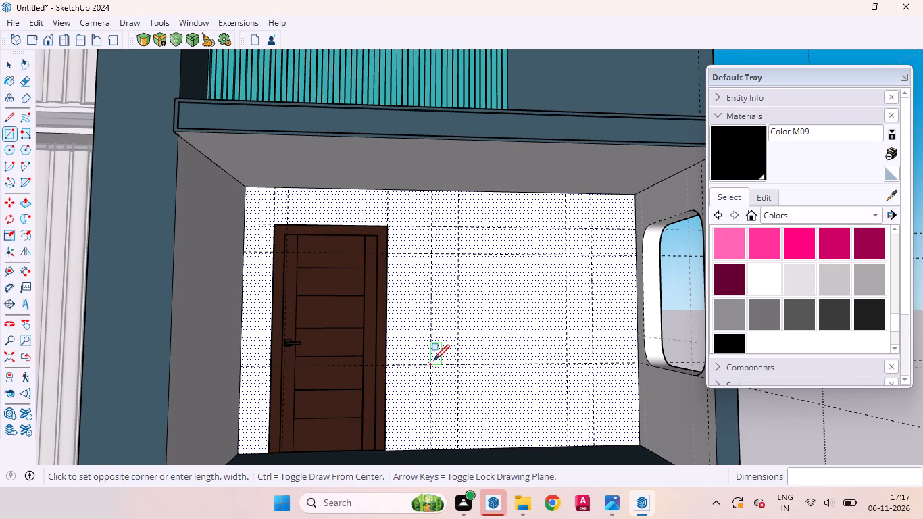
left_click(591, 226)
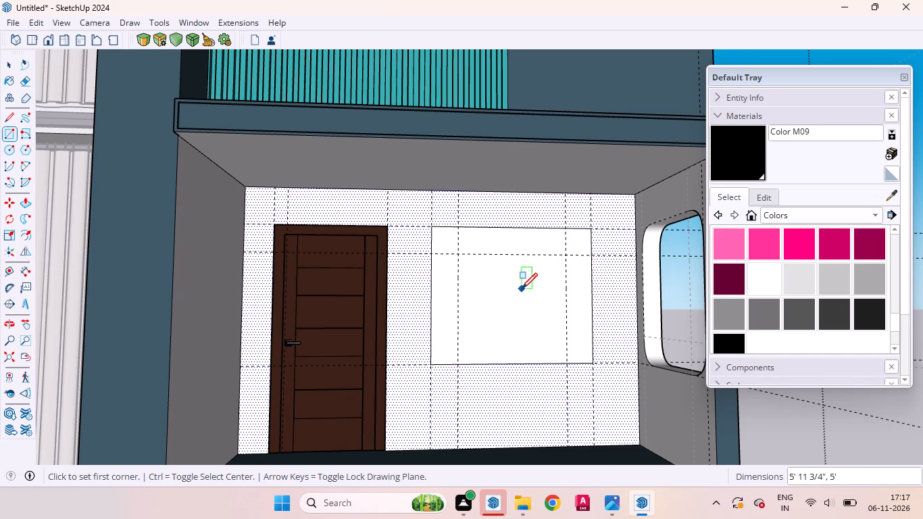
Recess the rectangle into the back wall by repeating the last Push/Pull distance, and close the group.
key("space")
left_click(521, 289)
key("p")
double_click(522, 288)
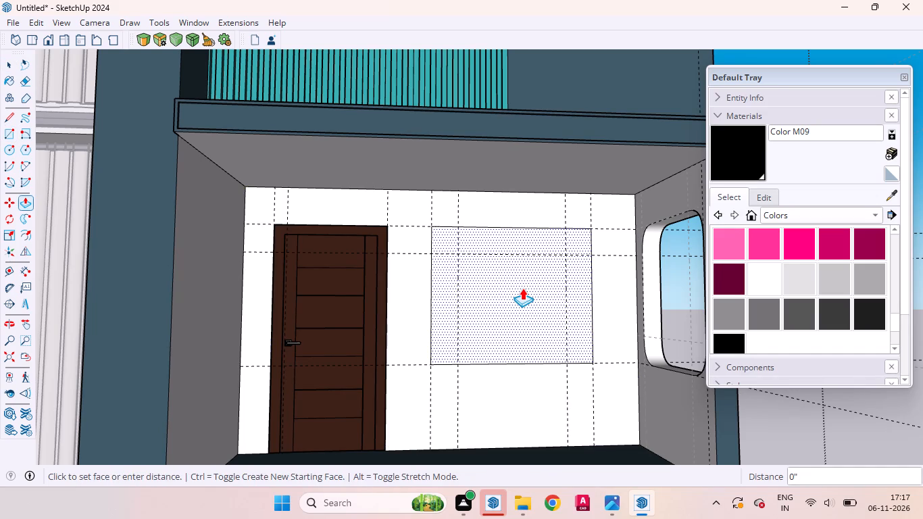
key("space")
scroll(559, 307, "down", 6)
middle_click_drag(549, 303, 486, 322)
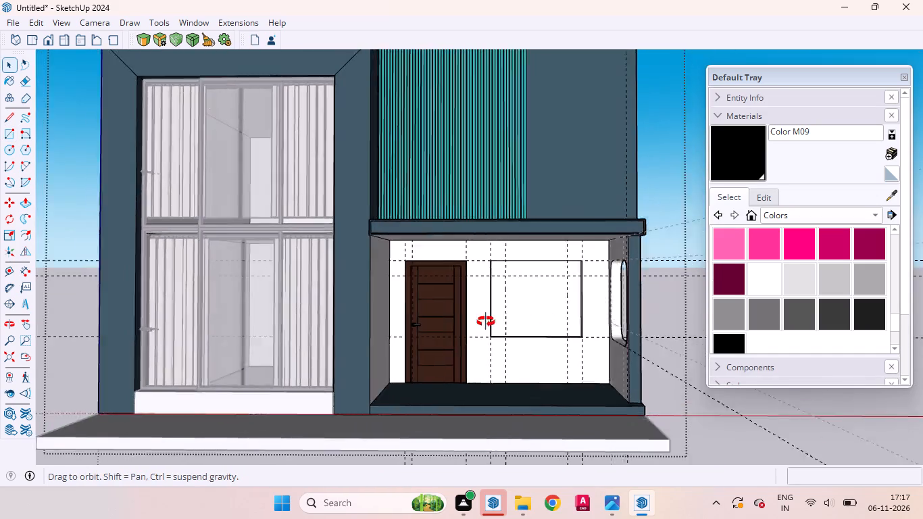
middle_click_drag(486, 322, 436, 291)
scroll(507, 248, "down", 9)
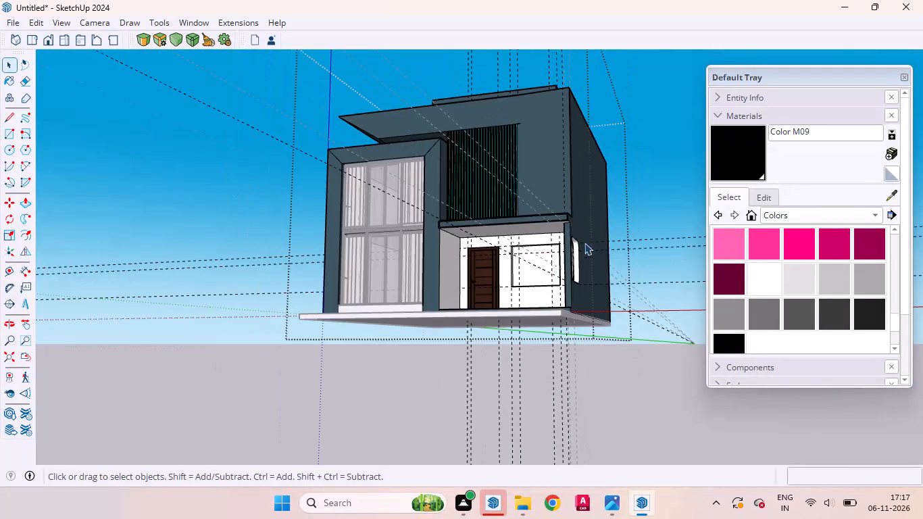
middle_click_drag(541, 273, 616, 297)
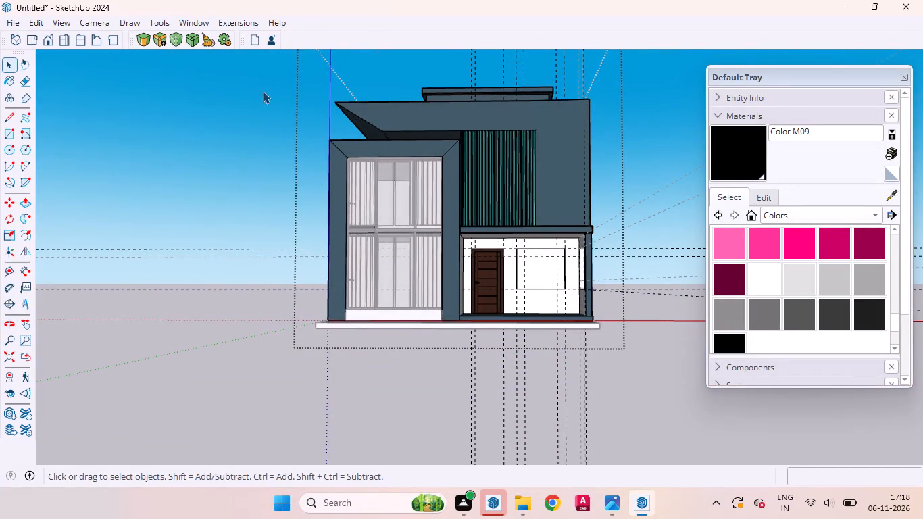
left_click(197, 22)
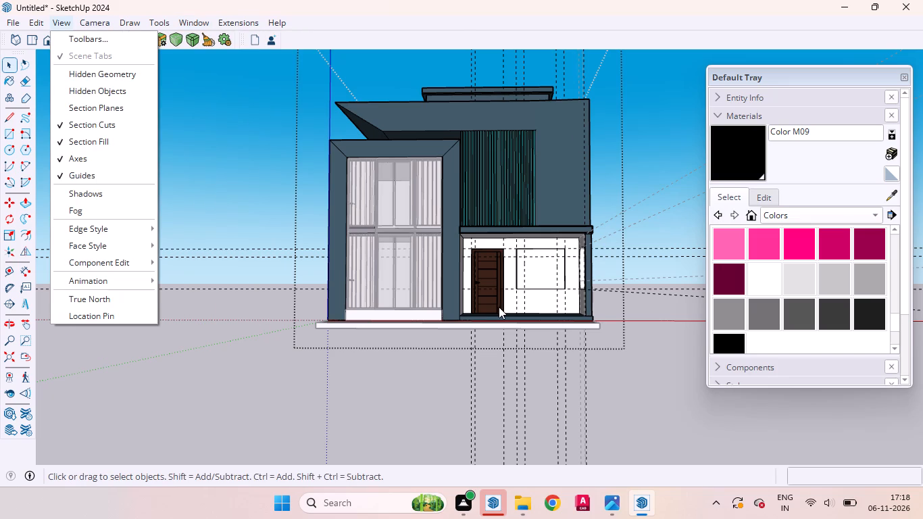
left_click(220, 168)
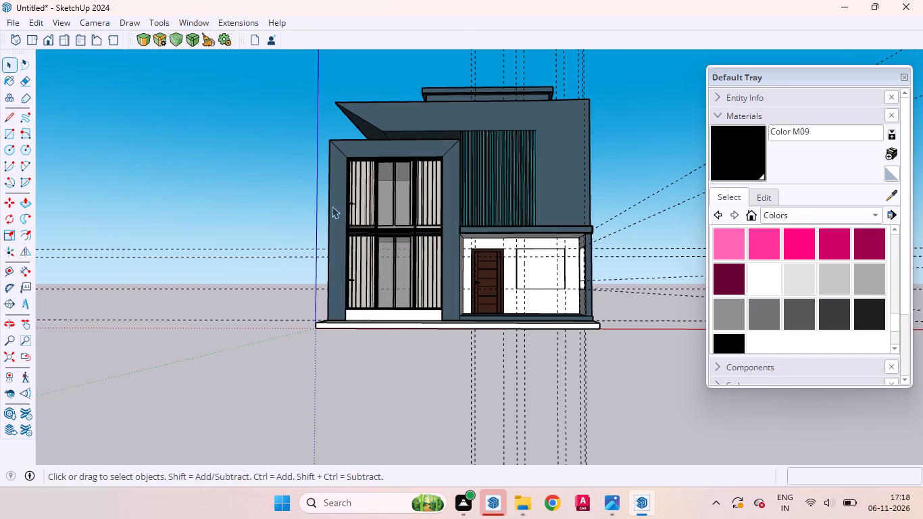
Examine the recessed rectangle beside the door from the front and from an oblique angle.
scroll(504, 228, "up", 3)
scroll(562, 272, "up", 5)
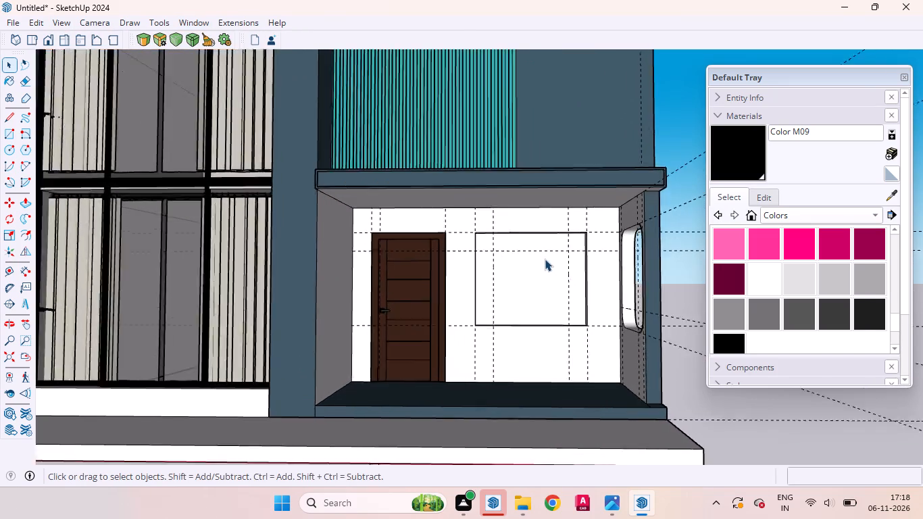
scroll(545, 259, "up", 4)
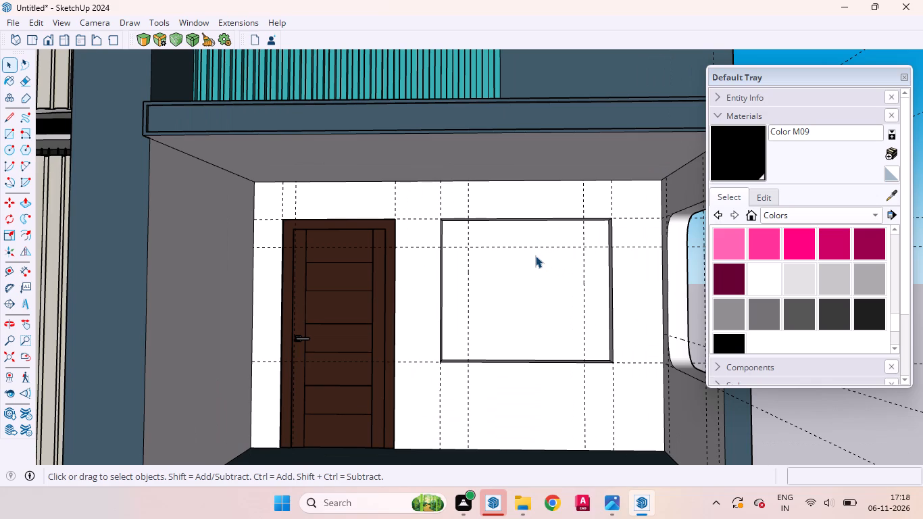
scroll(535, 255, "up", 2)
scroll(535, 255, "down", 2)
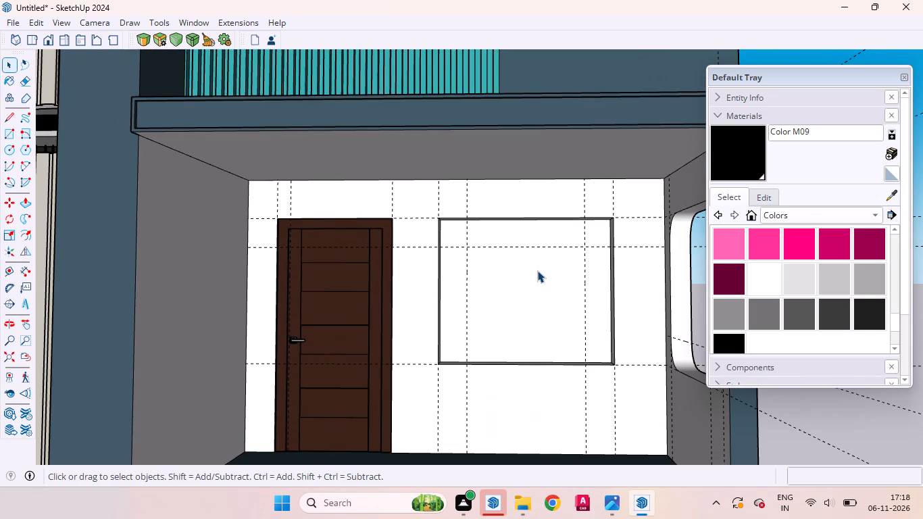
scroll(537, 270, "up", 2)
scroll(537, 272, "down", 4)
middle_click_drag(526, 285, 402, 224)
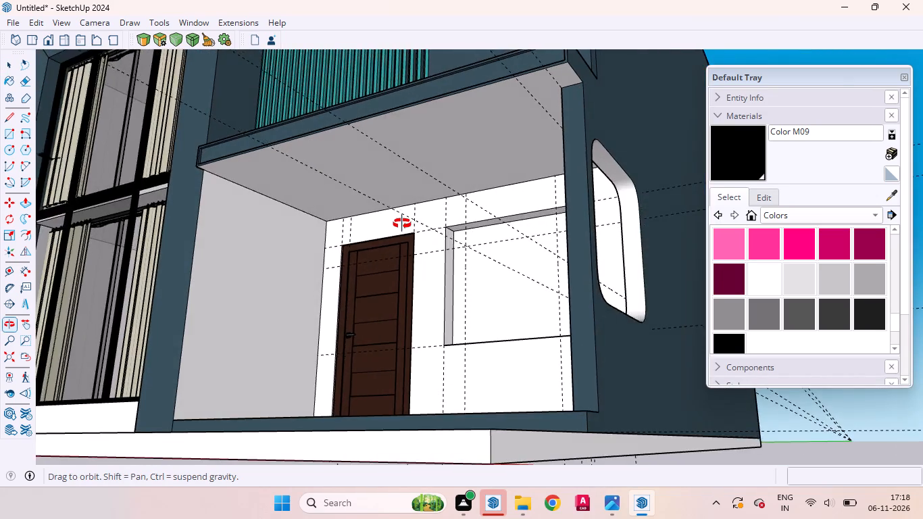
middle_click_drag(402, 224, 466, 245)
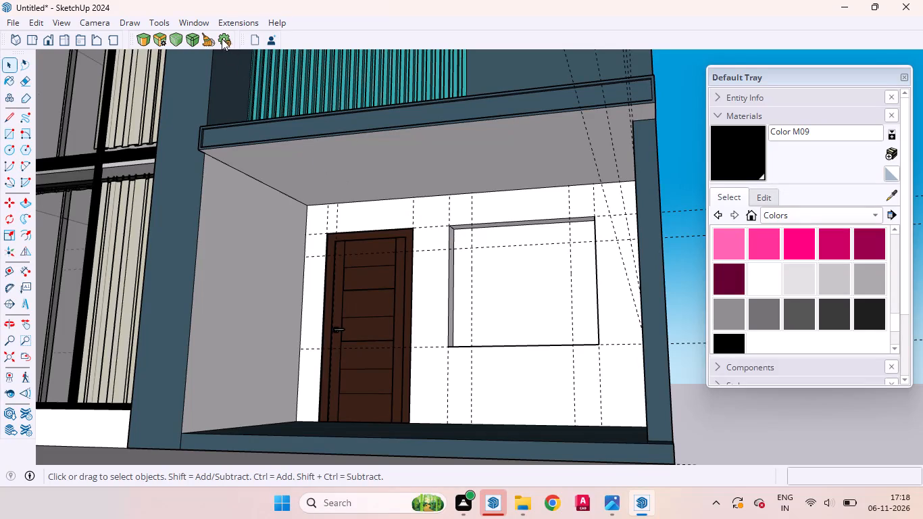
Open 3D Warehouse and search its models for "window".
left_click(205, 22)
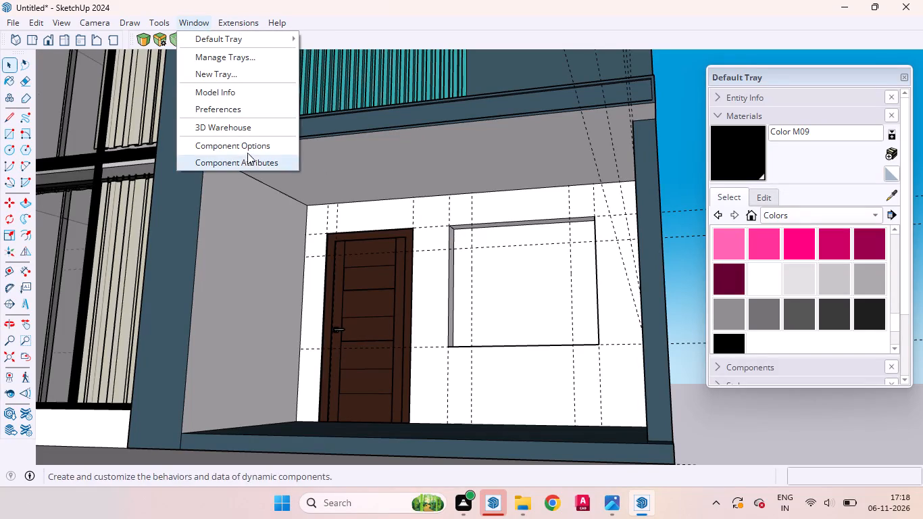
left_click(233, 127)
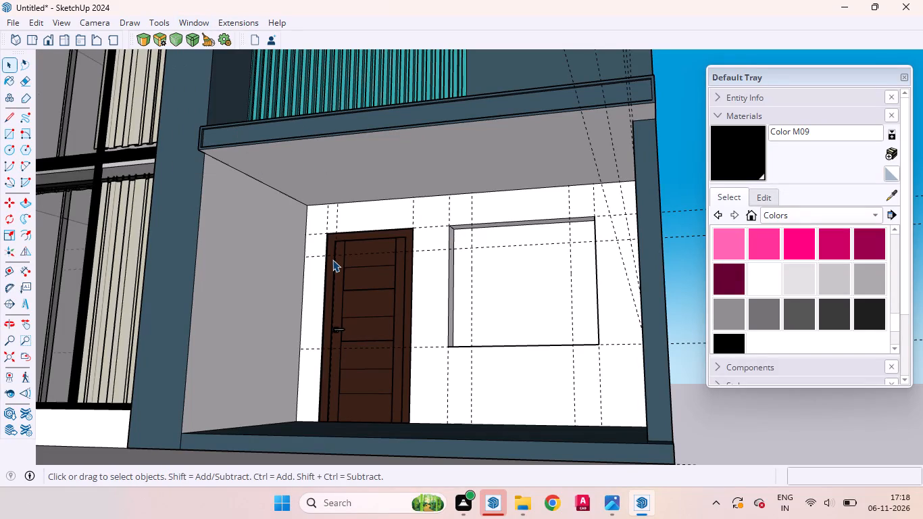
left_click_drag(346, 25, 349, 24)
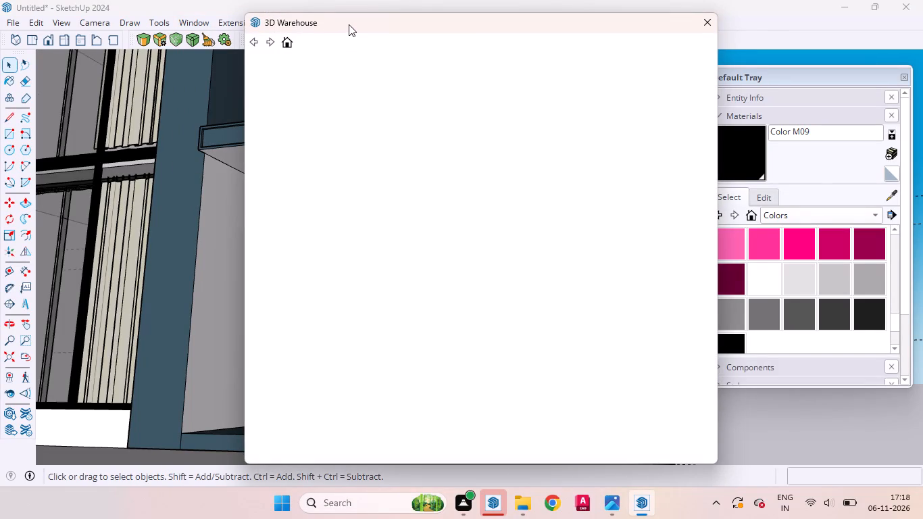
left_click_drag(349, 24, 322, 15)
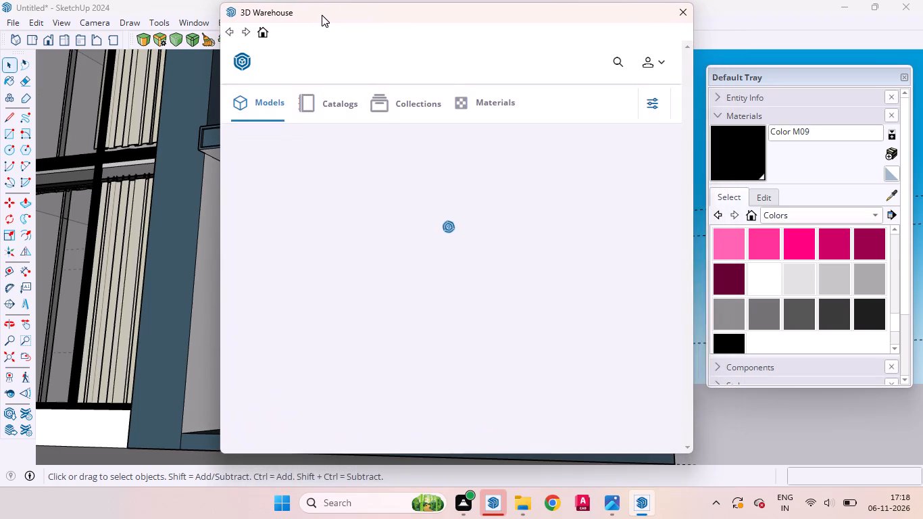
left_click_drag(322, 15, 325, 16)
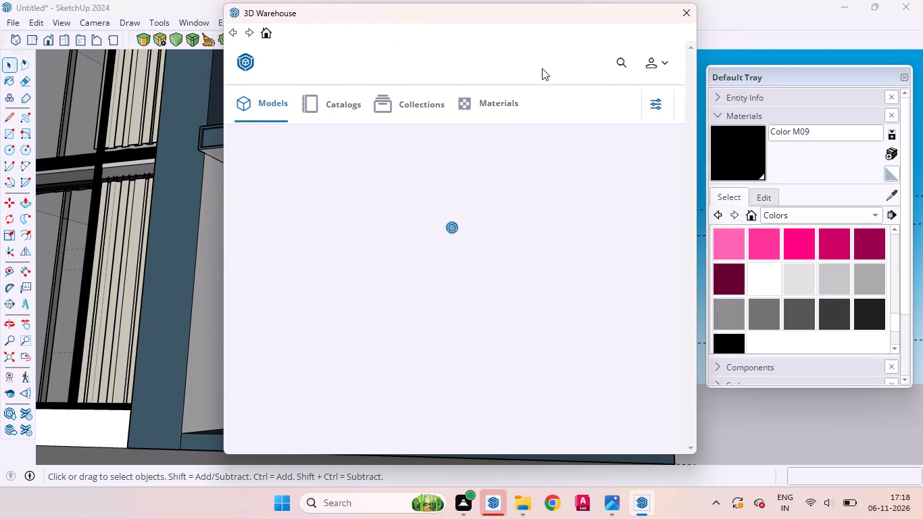
left_click(617, 59)
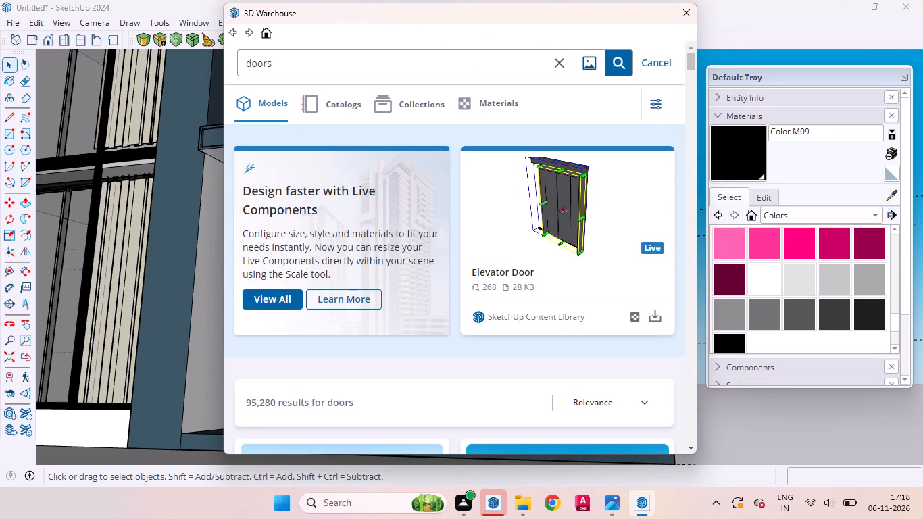
left_click_drag(283, 66, 219, 74)
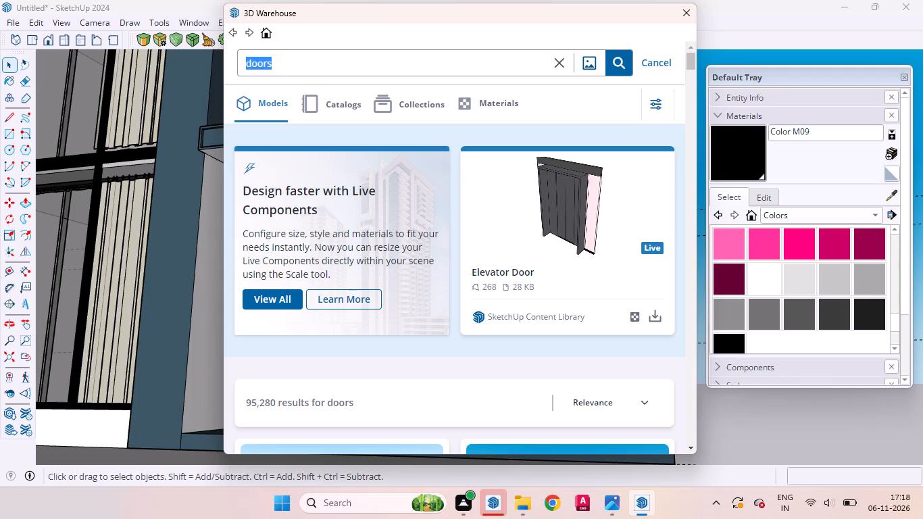
key("BackSpace")
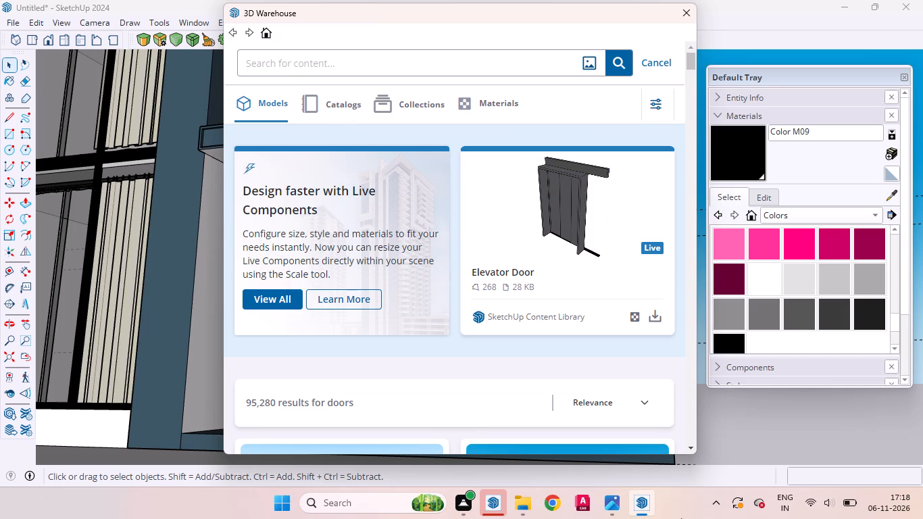
type("window")
key("Return")
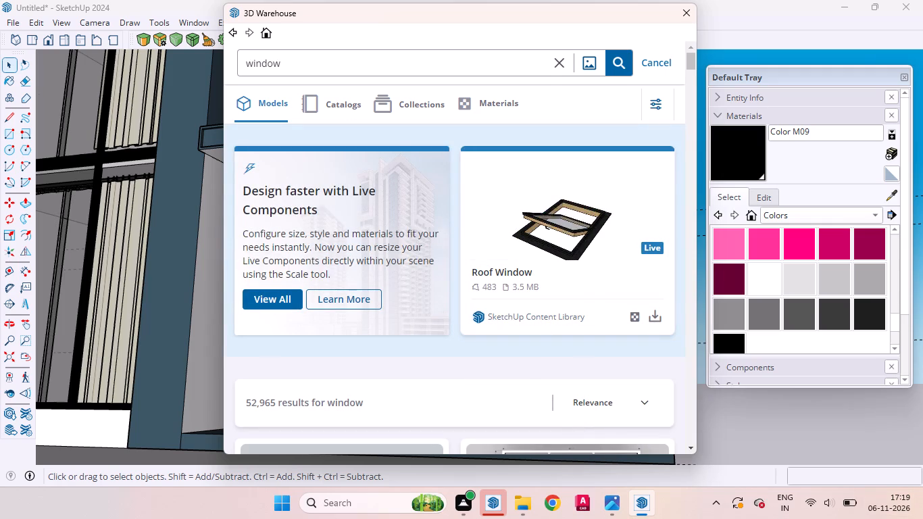
Move the search results aside and examine the facade's glazing, slatted panel and porch in the model.
left_click_drag(341, 9, 398, 158)
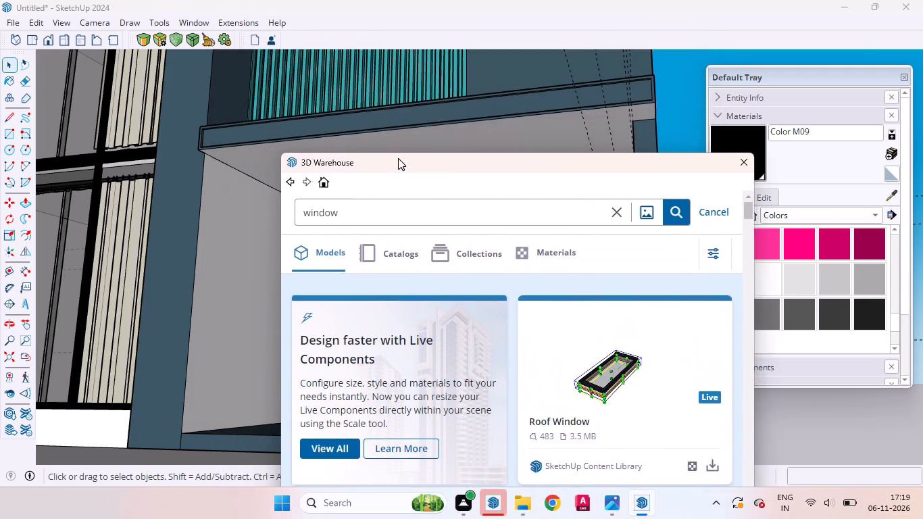
left_click_drag(398, 158, 410, 74)
scroll(245, 224, "down", 1)
scroll(245, 224, "up", 1)
scroll(245, 224, "down", 9)
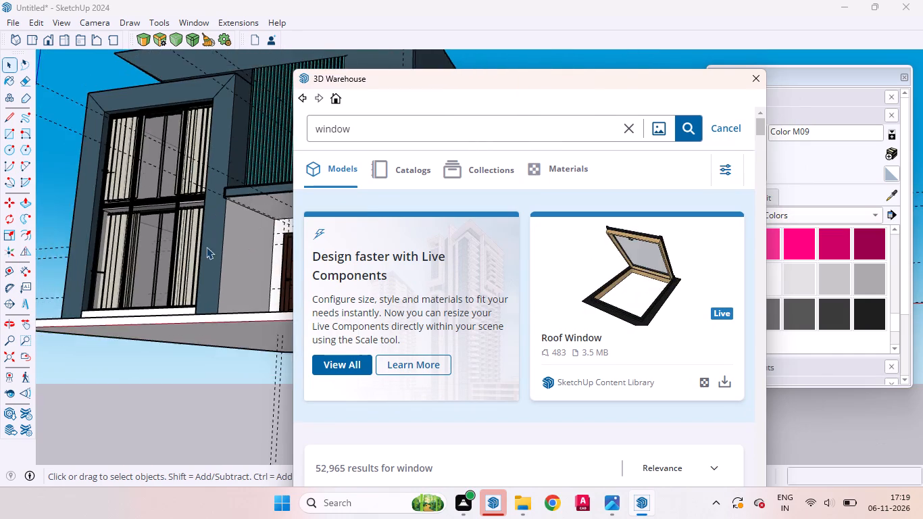
middle_click_drag(212, 259, 365, 349)
scroll(115, 288, "down", 9)
scroll(194, 232, "up", 9)
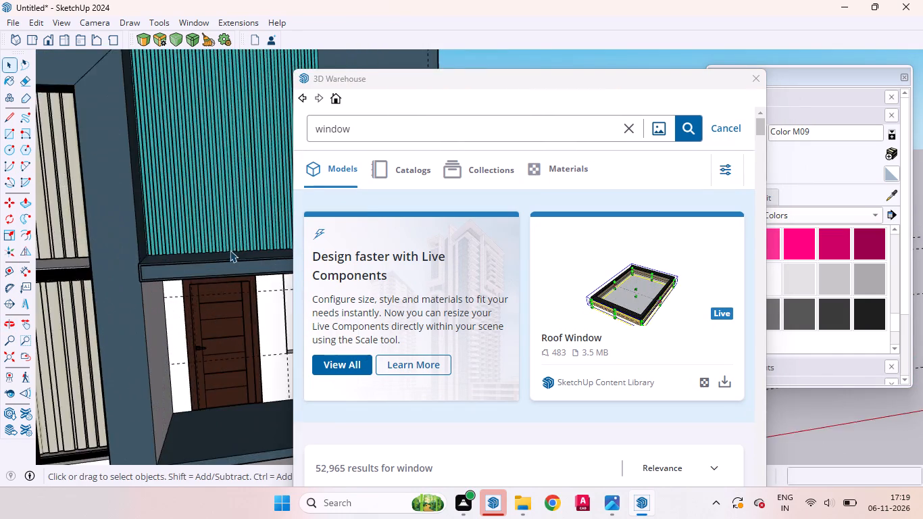
scroll(230, 250, "up", 14)
middle_click_drag(114, 278, 199, 162)
scroll(197, 163, "up", 1)
scroll(189, 183, "down", 18)
scroll(236, 130, "up", 10)
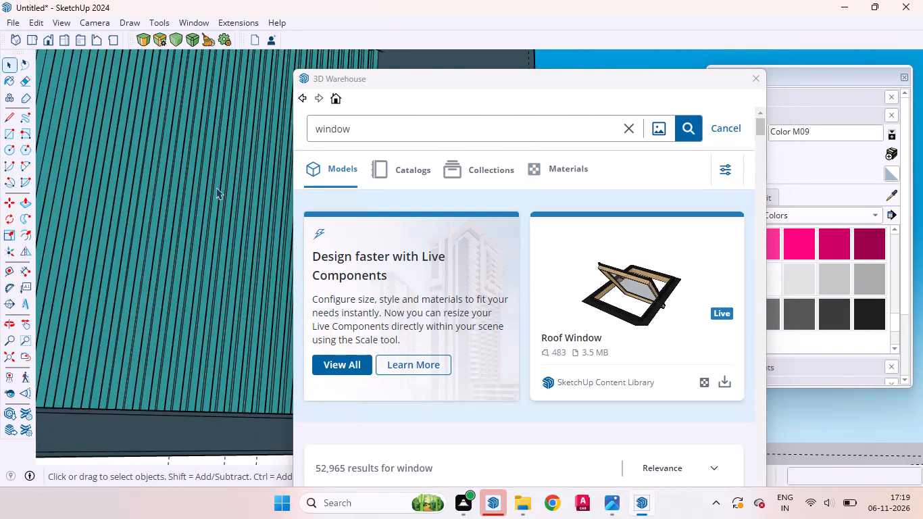
scroll(198, 219, "up", 3)
scroll(139, 152, "down", 11)
Browse the window results and load the brown wood-framed two-pane window directly into the model.
left_click_drag(485, 83, 500, 47)
scroll(489, 258, "down", 11)
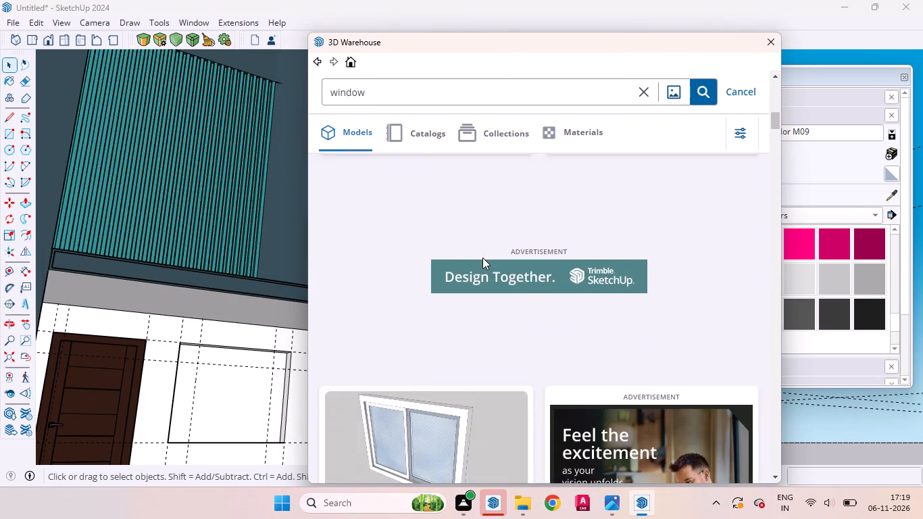
scroll(482, 257, "down", 19)
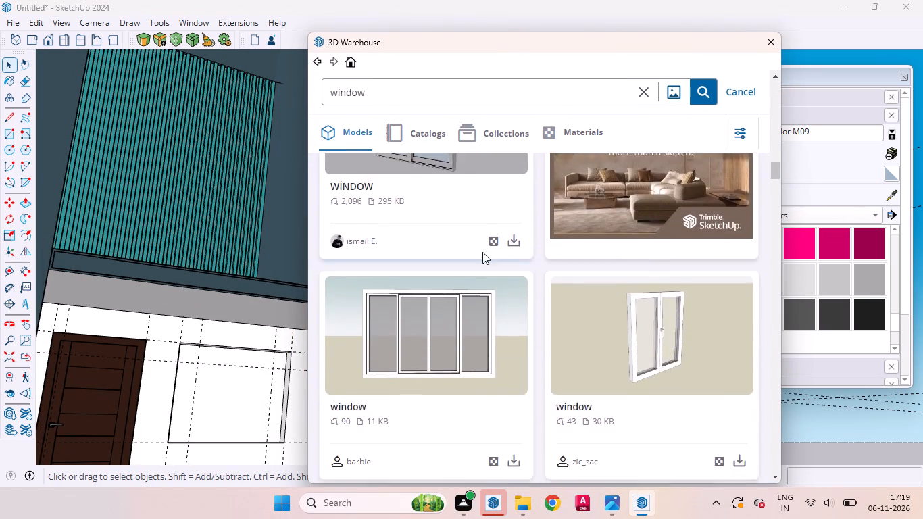
scroll(482, 252, "down", 13)
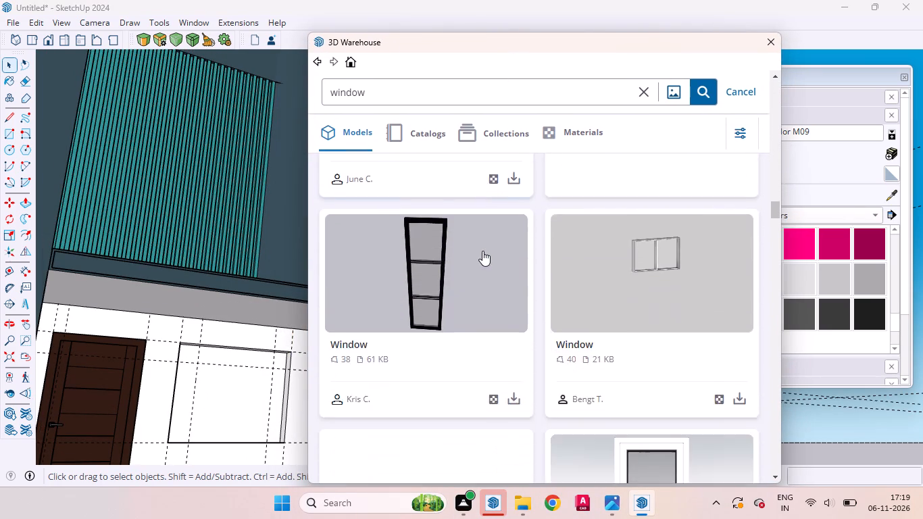
scroll(482, 251, "down", 9)
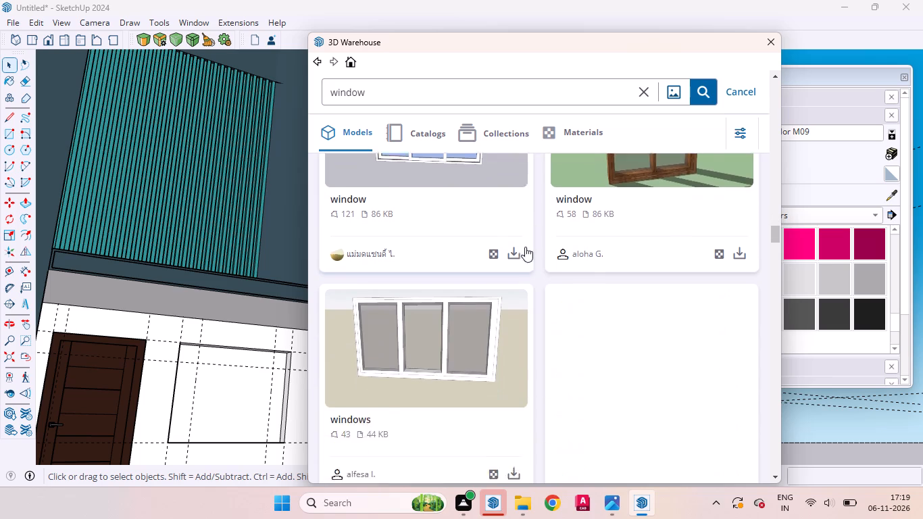
scroll(724, 253, "up", 2)
left_click(738, 365)
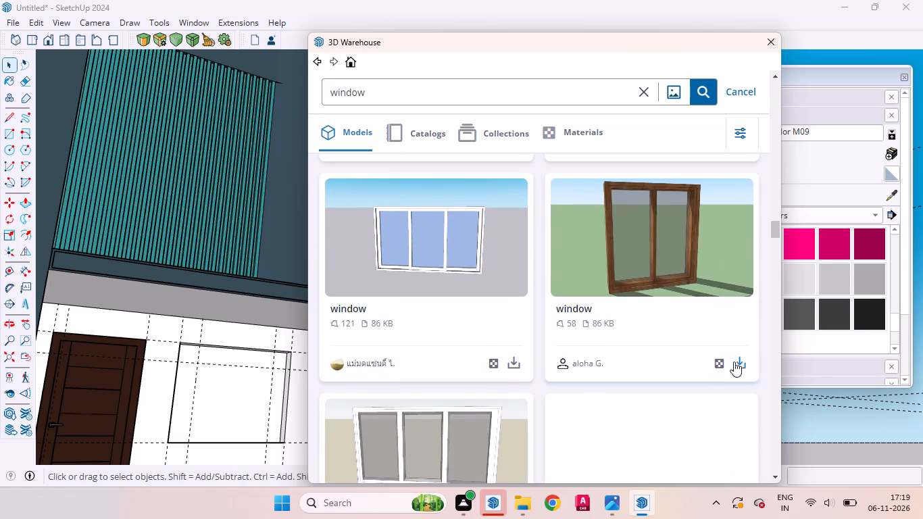
left_click(489, 278)
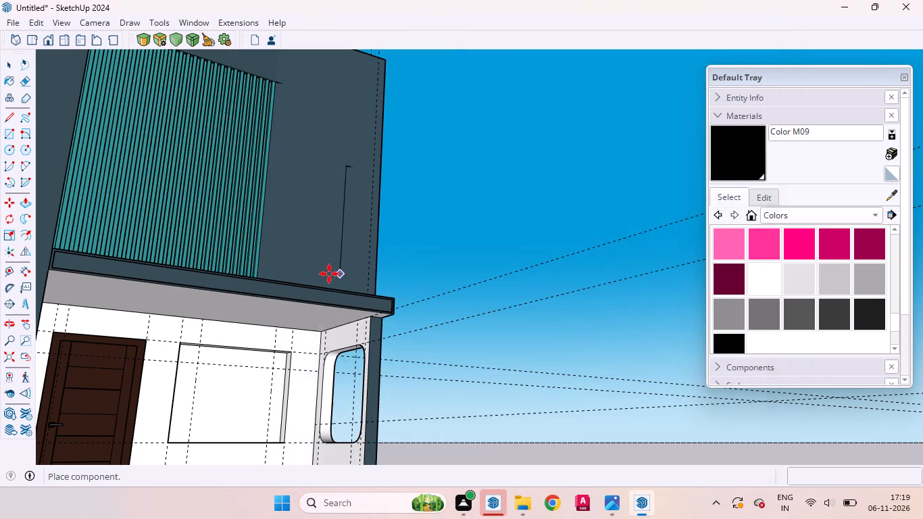
Place the loaded wooden window on the open ground in front of the house's entrance slab.
scroll(361, 374, "down", 9)
scroll(405, 385, "up", 4)
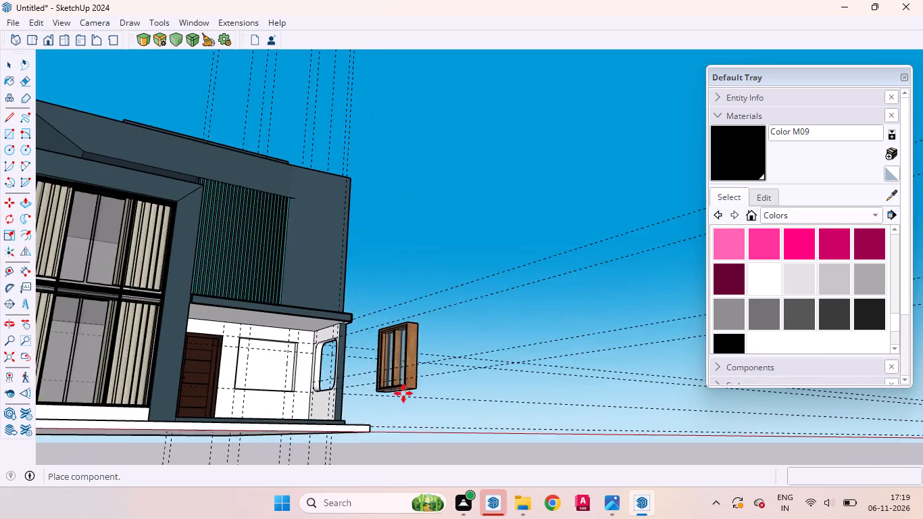
scroll(403, 398, "up", 7)
middle_click_drag(387, 407, 405, 458)
scroll(405, 458, "up", 1)
scroll(368, 395, "down", 4)
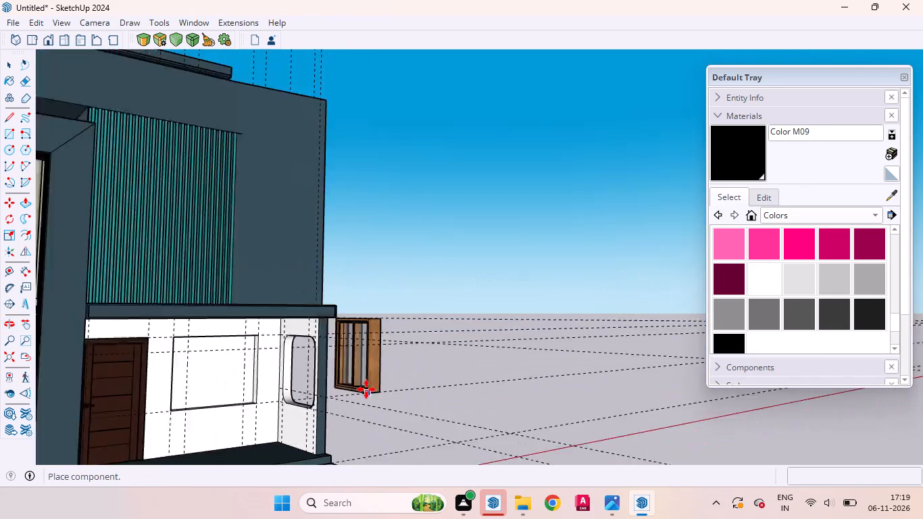
scroll(366, 389, "down", 10)
scroll(356, 421, "up", 15)
scroll(269, 402, "up", 1)
middle_click_drag(264, 426, 143, 505)
scroll(185, 395, "up", 2)
scroll(185, 395, "down", 1)
scroll(185, 395, "up", 7)
middle_click_drag(226, 335, 129, 380)
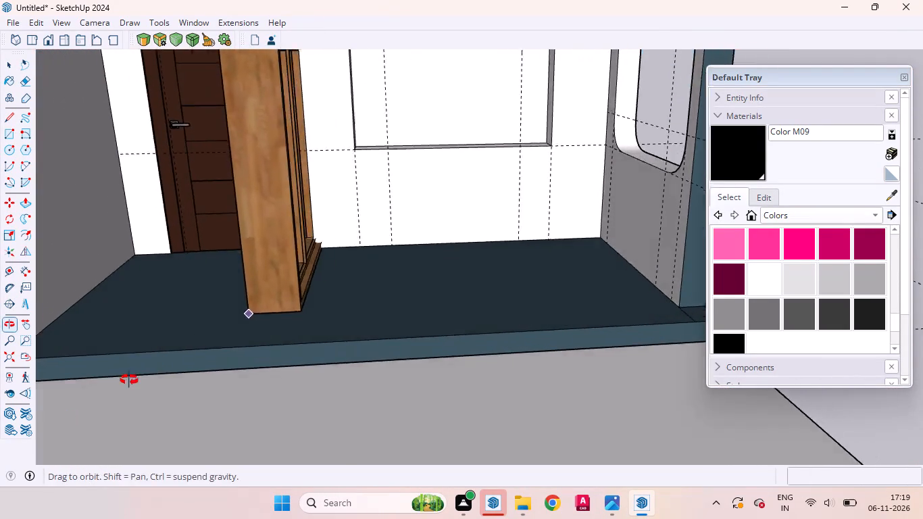
middle_click_drag(129, 380, 47, 411)
scroll(49, 407, "up", 1)
scroll(154, 323, "down", 20)
scroll(173, 358, "up", 6)
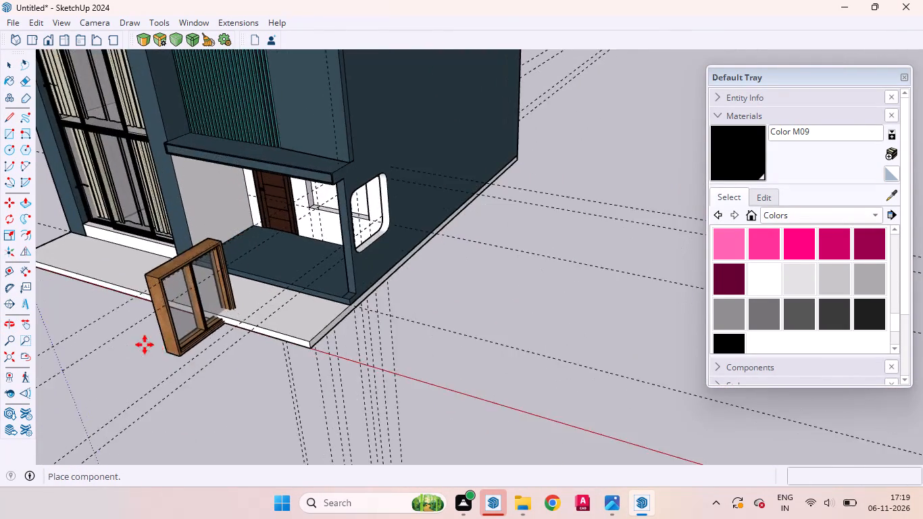
scroll(145, 345, "up", 3)
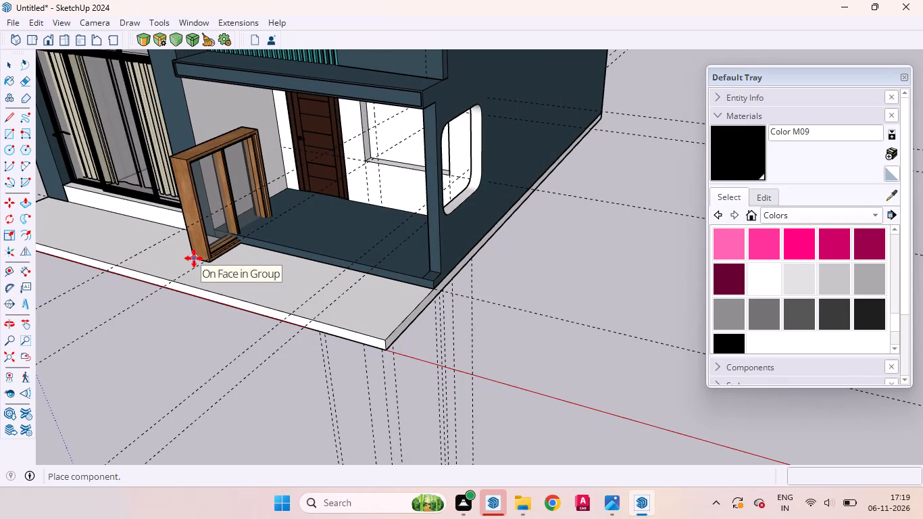
scroll(172, 298, "down", 8)
scroll(409, 308, "up", 7)
scroll(507, 250, "down", 9)
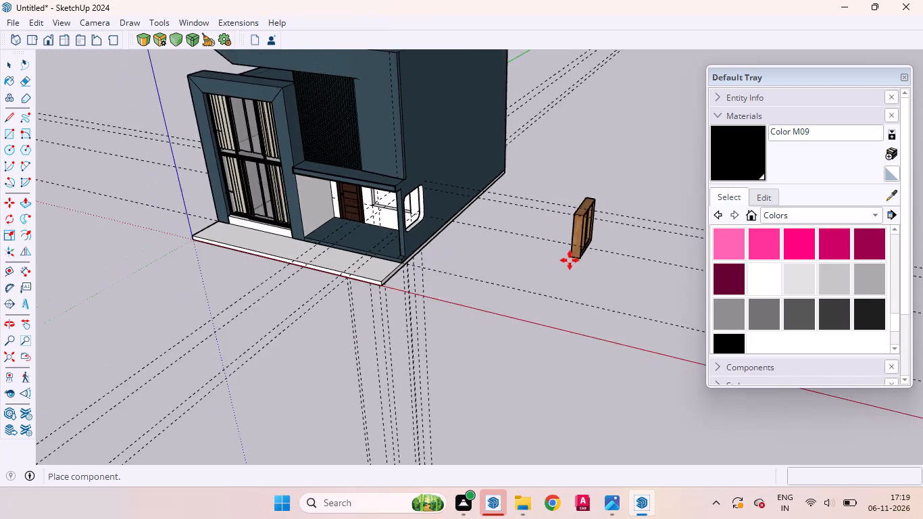
scroll(213, 297, "up", 20)
scroll(213, 297, "up", 1)
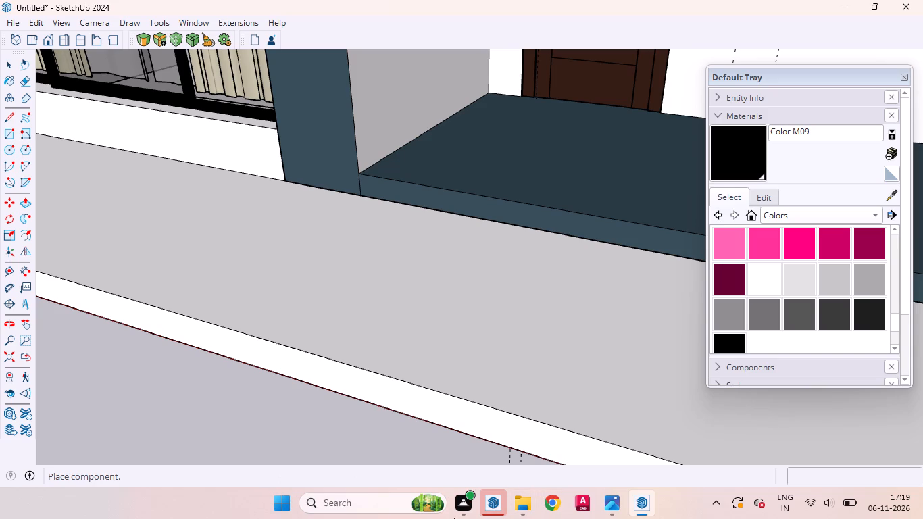
scroll(385, 451, "down", 3)
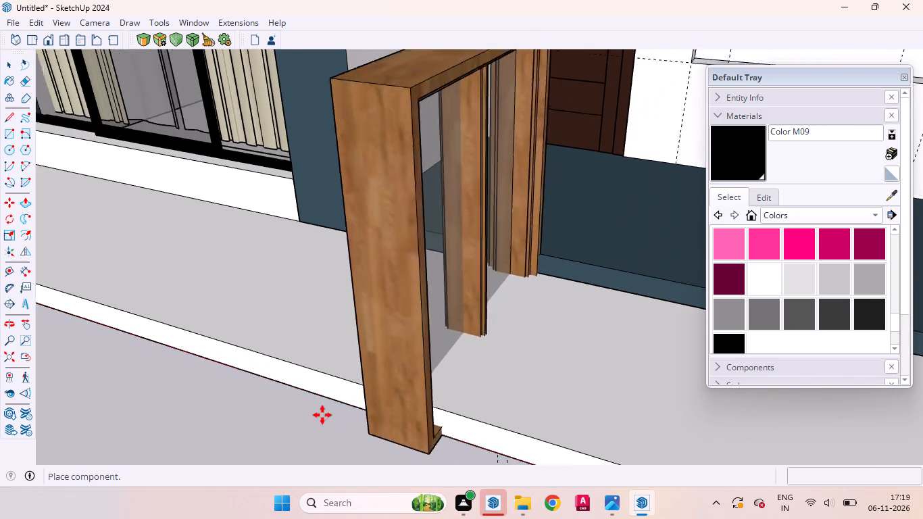
scroll(322, 415, "down", 5)
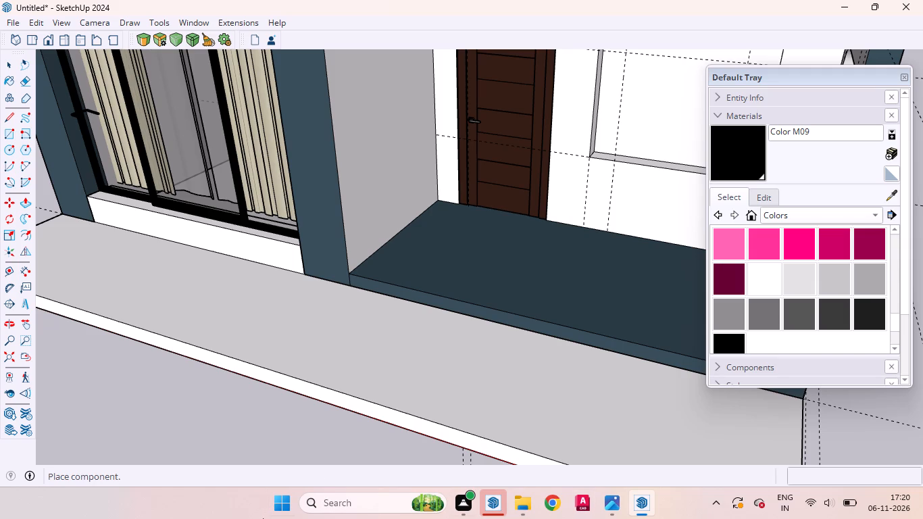
scroll(316, 335, "down", 13)
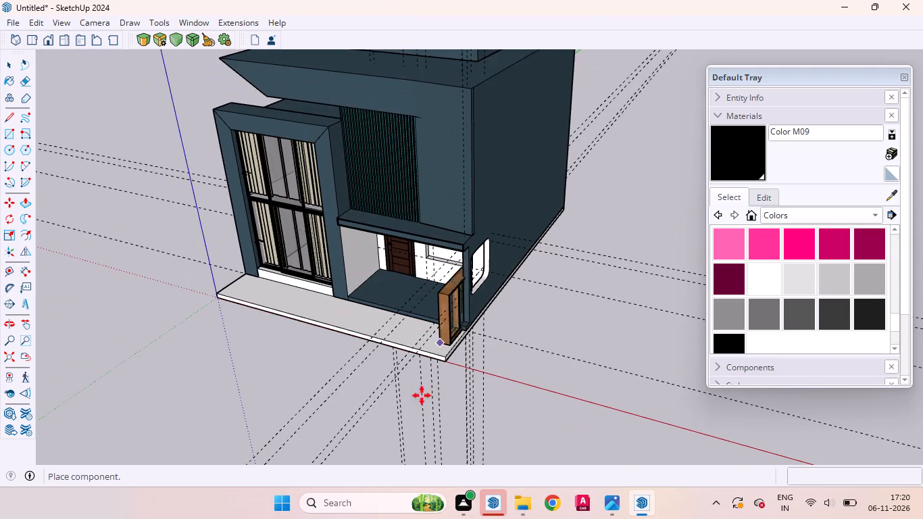
scroll(224, 391, "up", 2)
scroll(225, 391, "down", 1)
scroll(225, 391, "up", 2)
left_click(227, 378)
Rotate the placed wooden window 90 degrees horizontally about a point on the ground beside it.
scroll(285, 401, "up", 5)
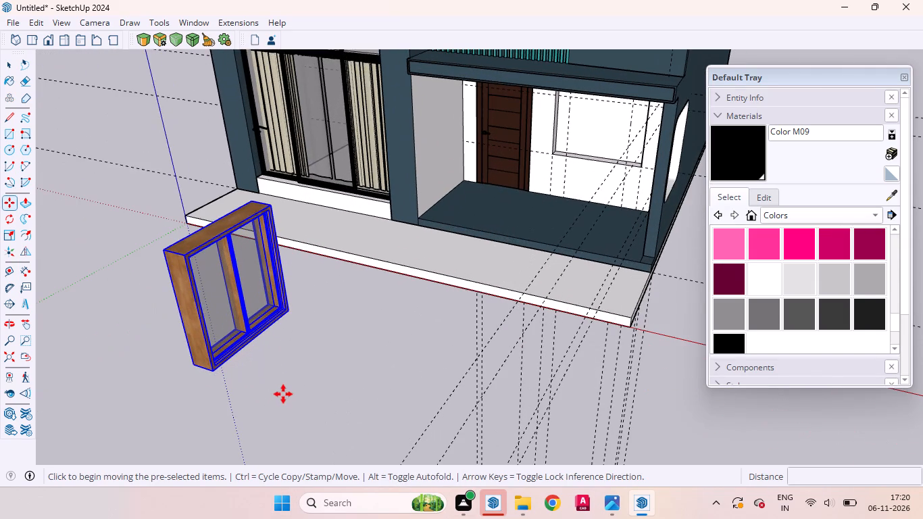
key("q")
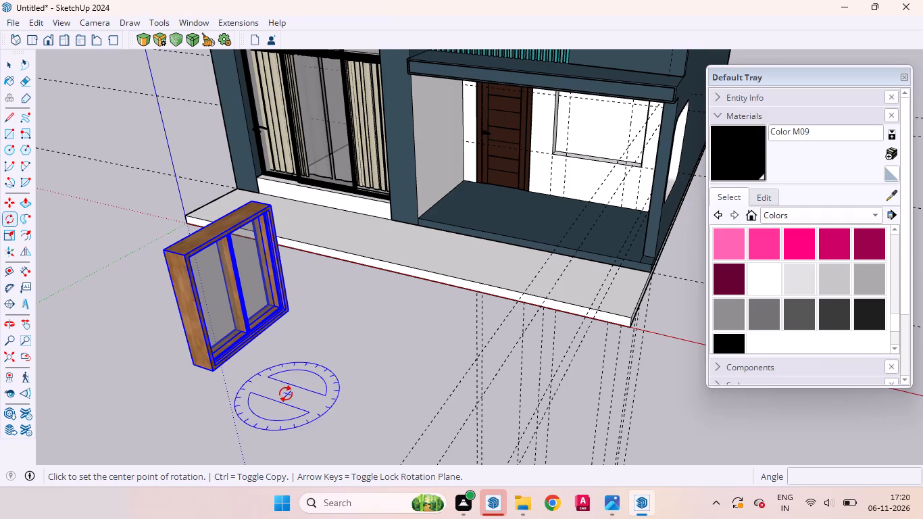
left_click(230, 404)
left_click(303, 354)
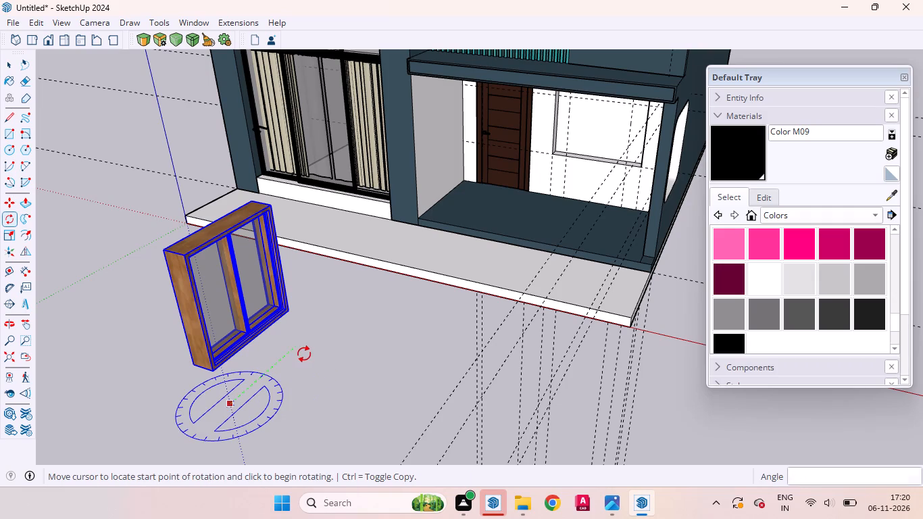
type("90")
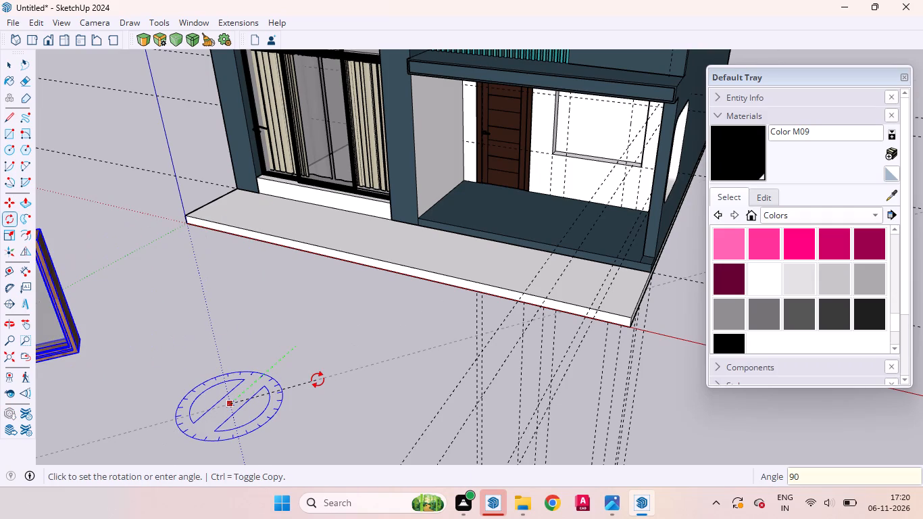
key("Return")
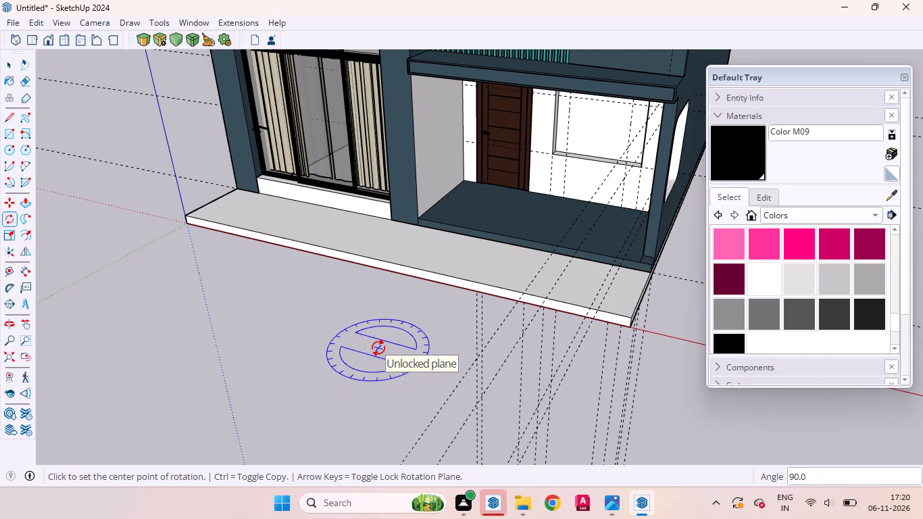
key("space")
Scale the wooden window's frame depth along the red axis to roughly 0.57, keeping its width and height.
scroll(522, 310, "down", 13)
scroll(186, 292, "up", 4)
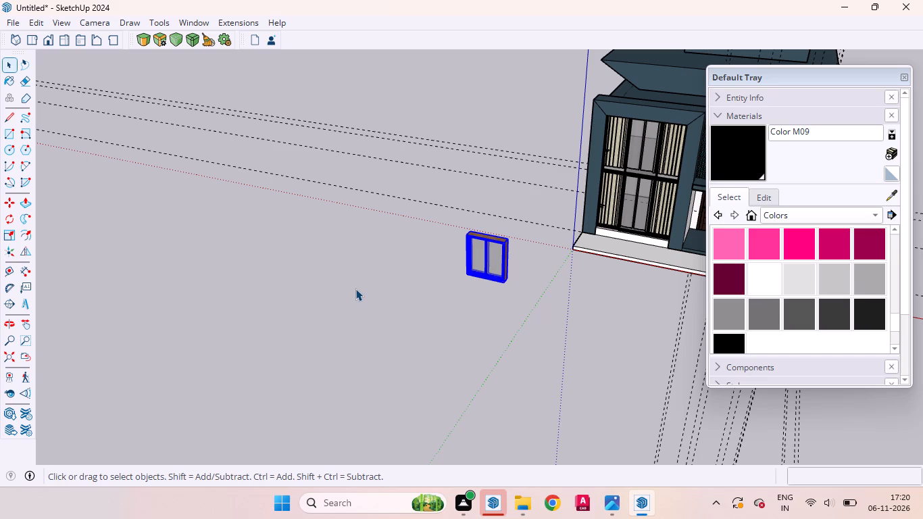
scroll(378, 275, "down", 5)
scroll(495, 260, "up", 7)
scroll(413, 214, "down", 1)
scroll(413, 214, "up", 6)
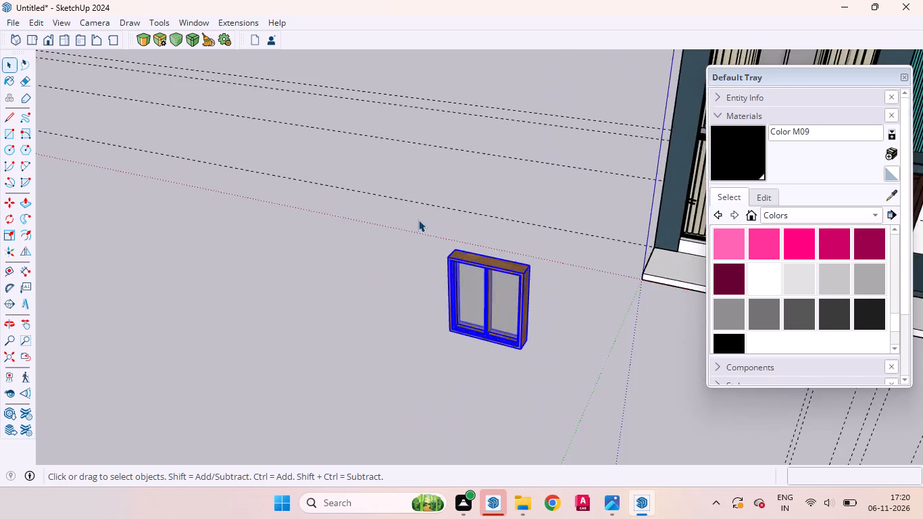
scroll(418, 220, "up", 5)
scroll(453, 245, "down", 1)
scroll(416, 134, "down", 6)
scroll(457, 209, "up", 1)
middle_click_drag(459, 227, 300, 223)
scroll(382, 201, "up", 5)
scroll(439, 220, "down", 1)
scroll(440, 221, "up", 3)
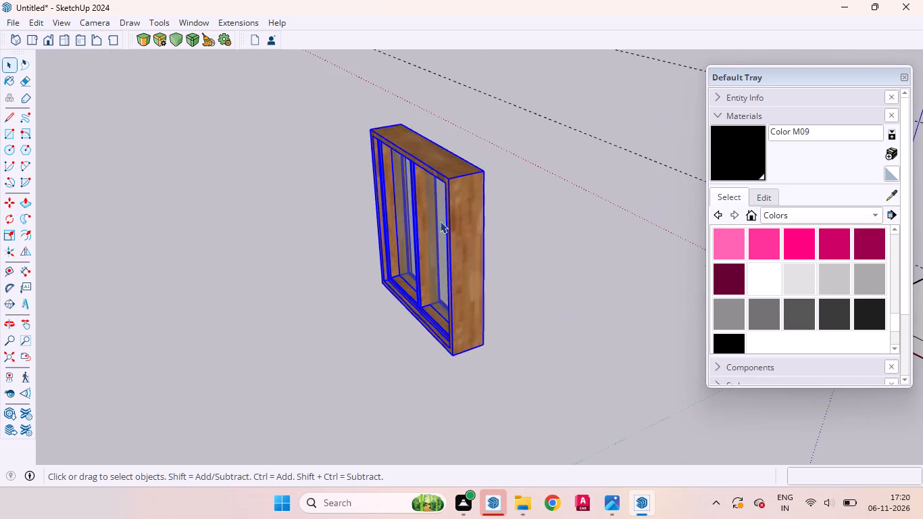
middle_click_drag(444, 243, 405, 191)
scroll(420, 230, "up", 5)
key("s")
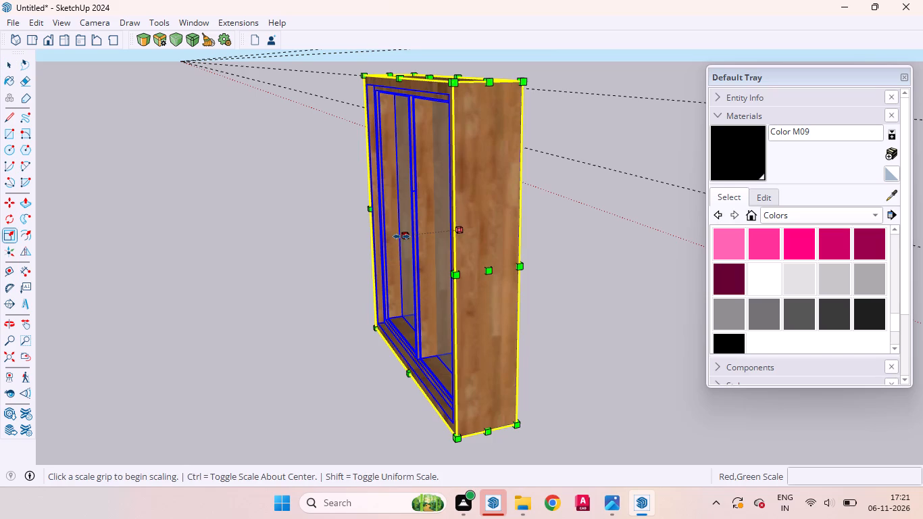
left_click_drag(401, 237, 430, 241)
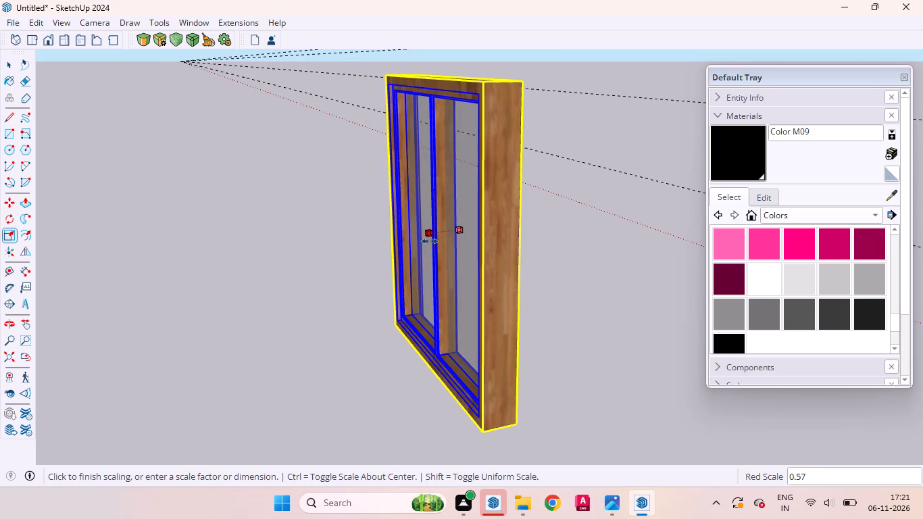
left_click_drag(430, 241, 432, 242)
key("space")
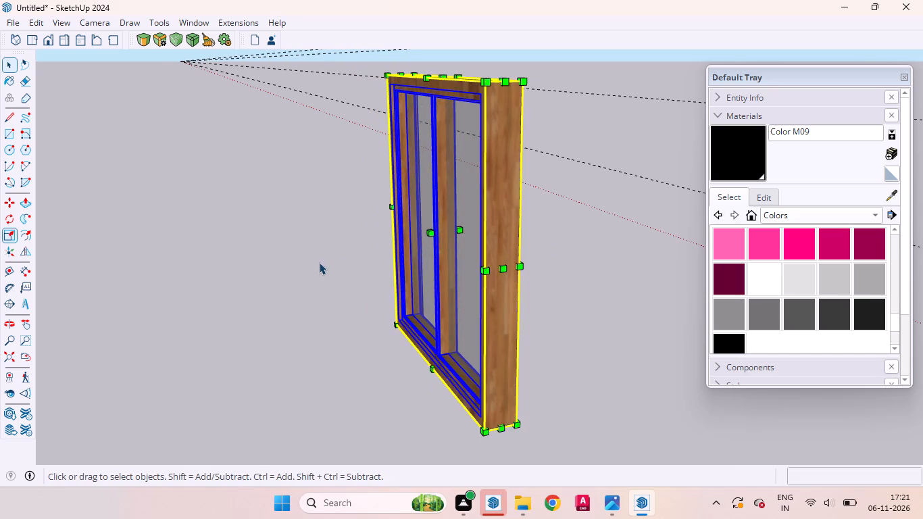
left_click(309, 263)
Open the wooden window for editing and paint its glass with Translucent Glass Gray from the Glass and Mirrors collection.
scroll(305, 269, "down", 5)
middle_click_drag(348, 268, 645, 133)
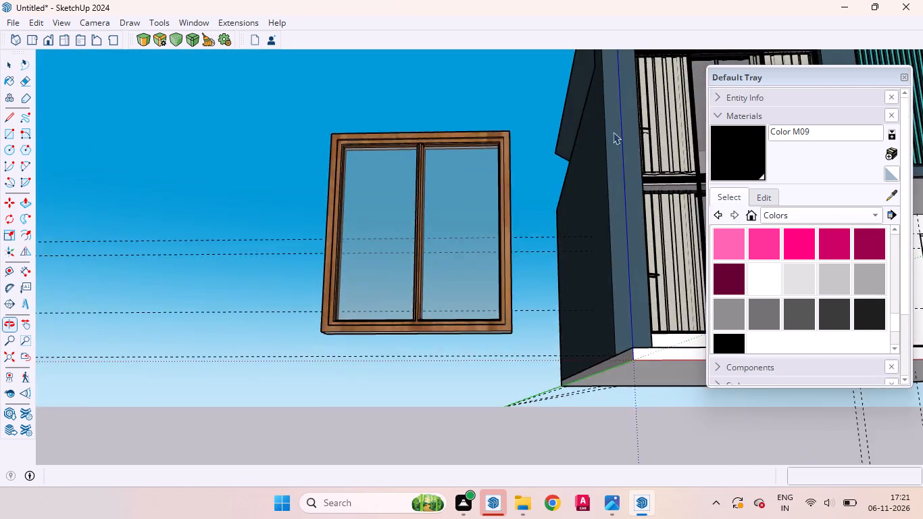
scroll(206, 137, "up", 7)
scroll(395, 167, "down", 5)
middle_click_drag(467, 229, 468, 276)
scroll(462, 262, "up", 4)
left_click(454, 255)
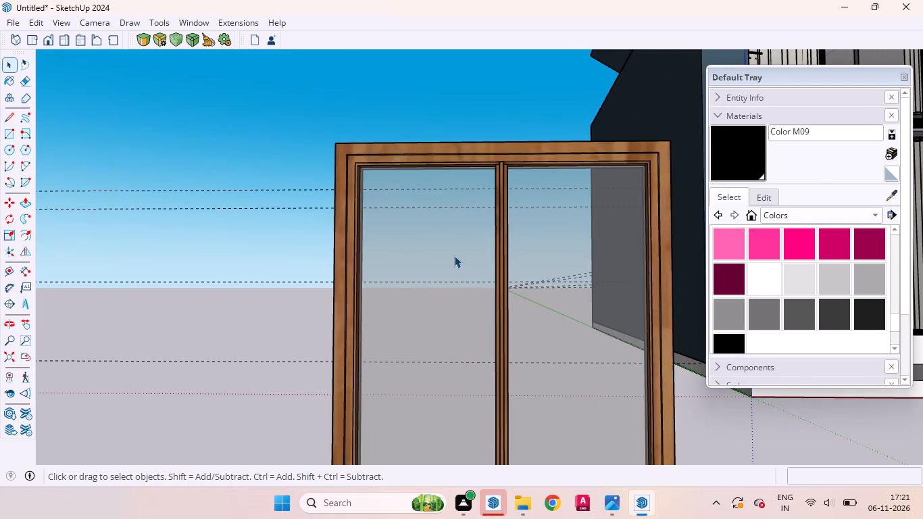
triple_click(446, 249)
left_click(436, 259)
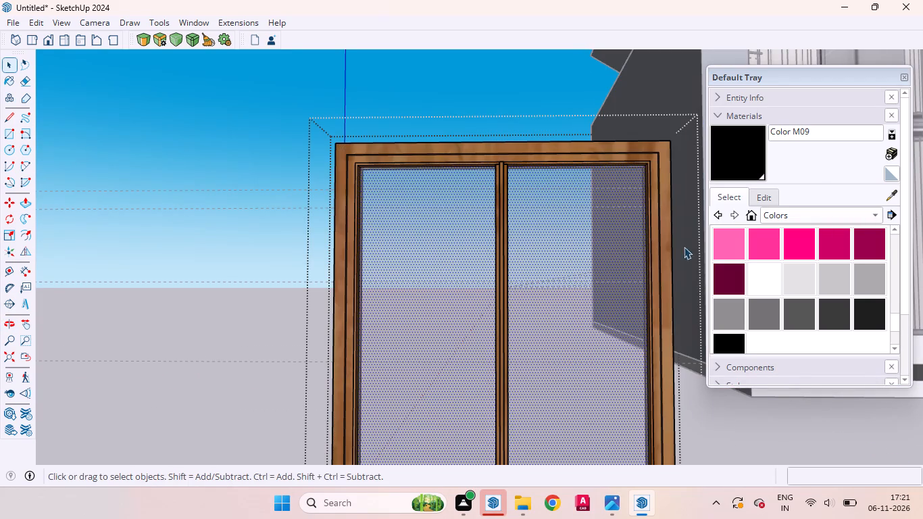
left_click(879, 217)
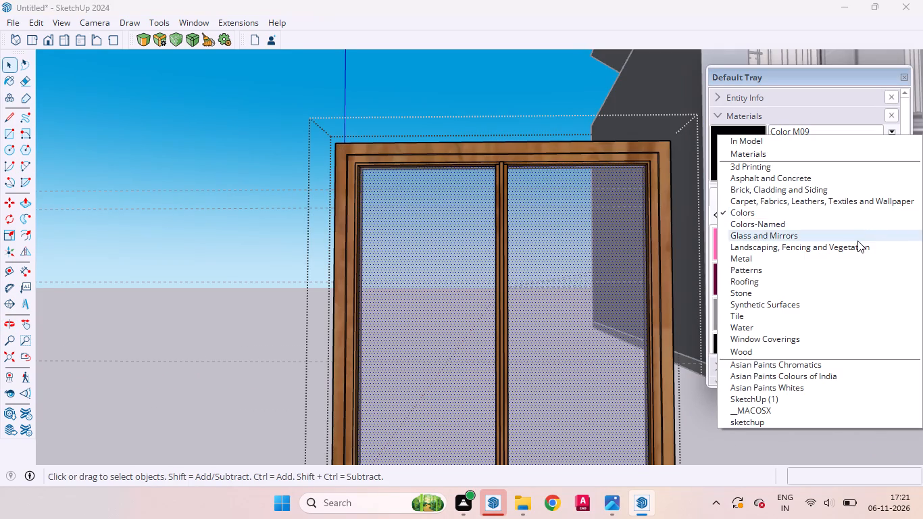
left_click(765, 240)
left_click(797, 281)
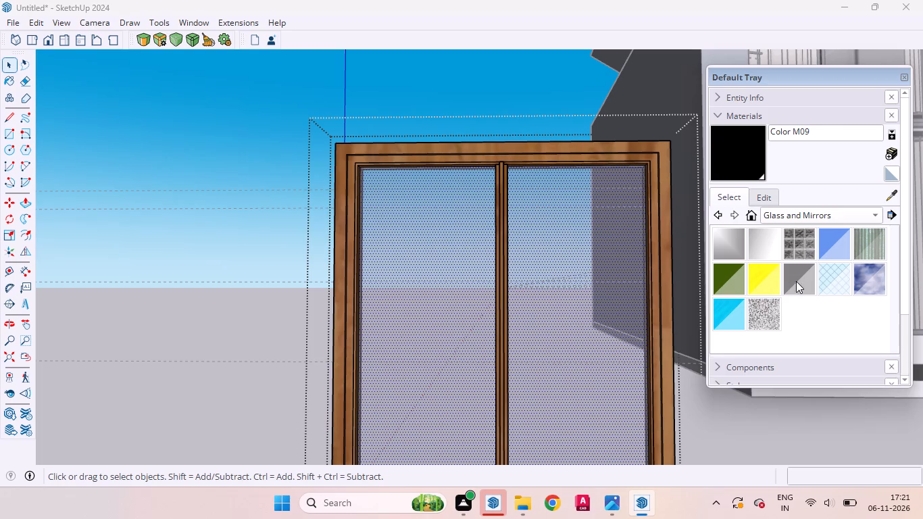
left_click(436, 280)
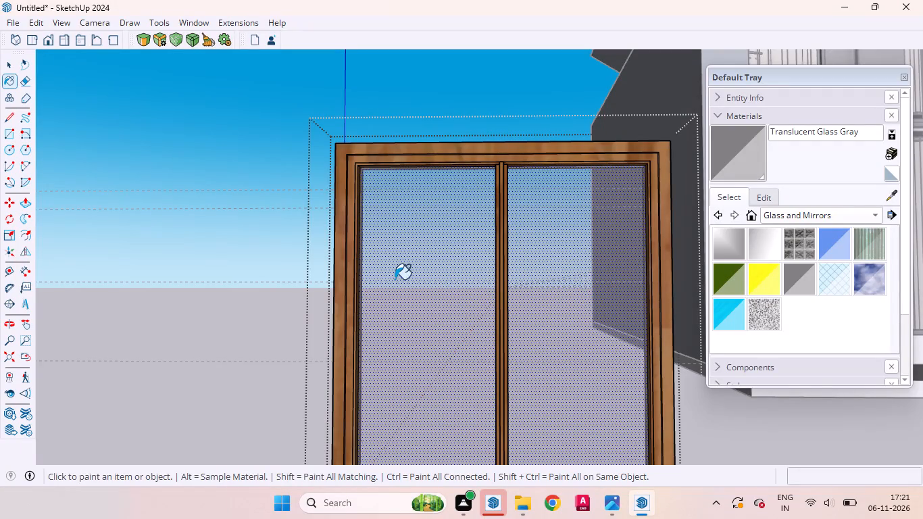
double_click(395, 279)
key("space")
double_click(446, 263)
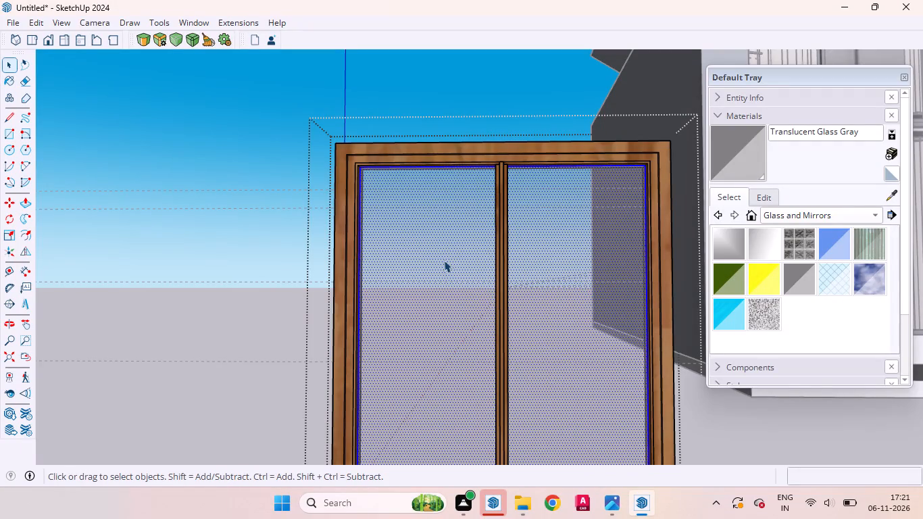
left_click(443, 257)
left_click(732, 165)
left_click(461, 251)
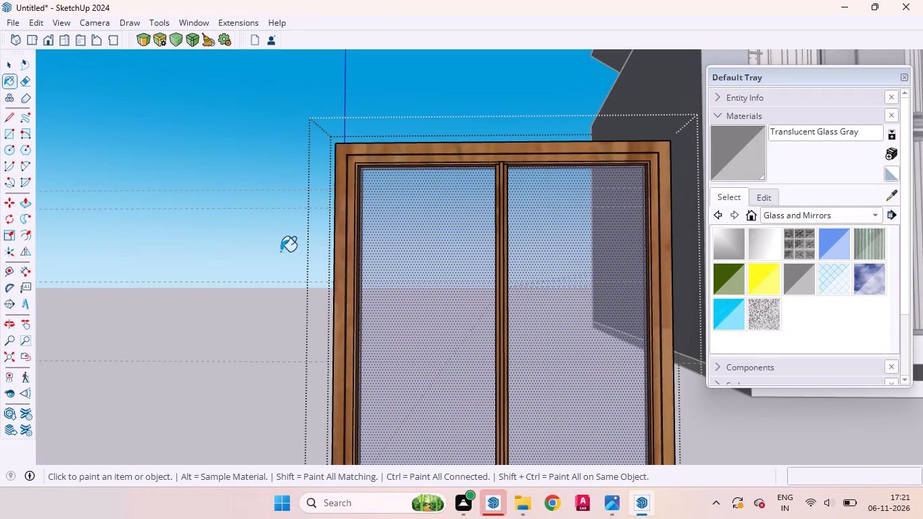
key("space")
left_click(228, 249)
Move the gray-glazed wooden window from beside the slab's corner to the open ground in front of the porch.
scroll(132, 165, "down", 9)
middle_click_drag(296, 197, 437, 323)
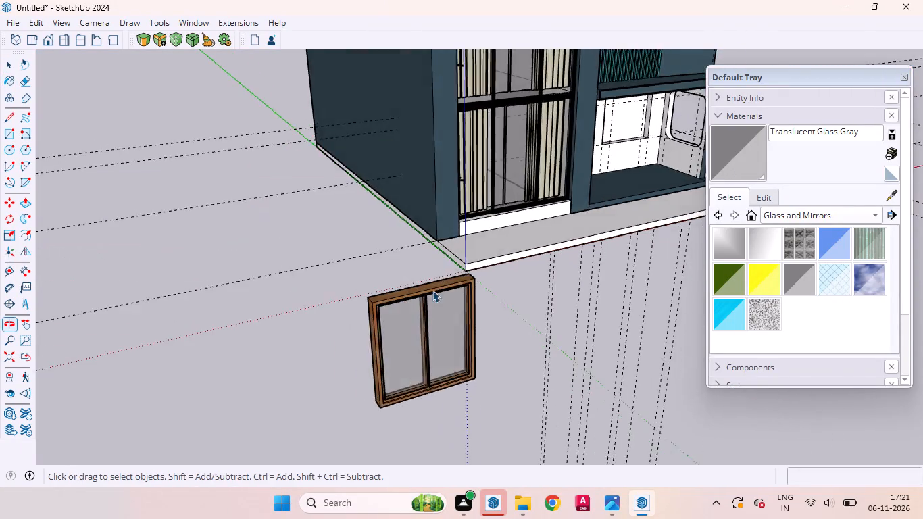
scroll(431, 287, "up", 9)
left_click(407, 303)
key("m")
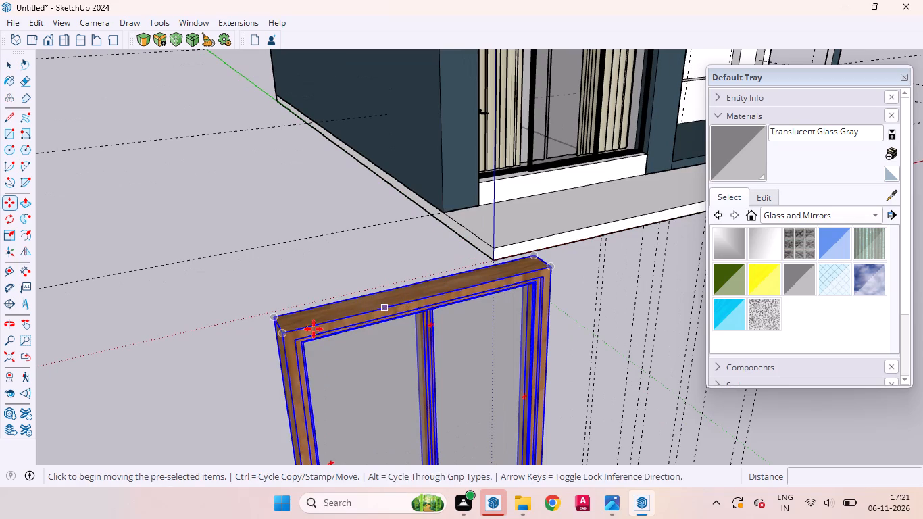
left_click(282, 334)
scroll(343, 294, "down", 4)
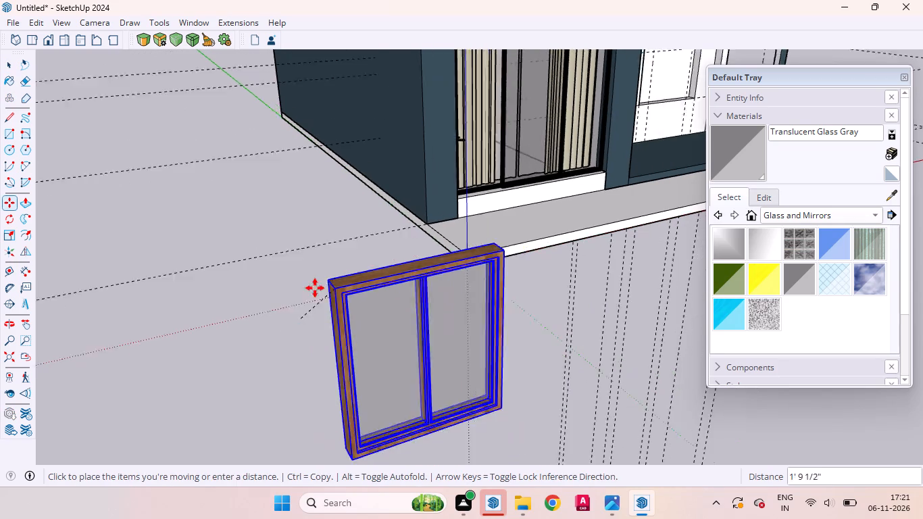
scroll(315, 288, "down", 10)
scroll(612, 165, "up", 3)
scroll(595, 227, "down", 5)
middle_click_drag(556, 256, 529, 212)
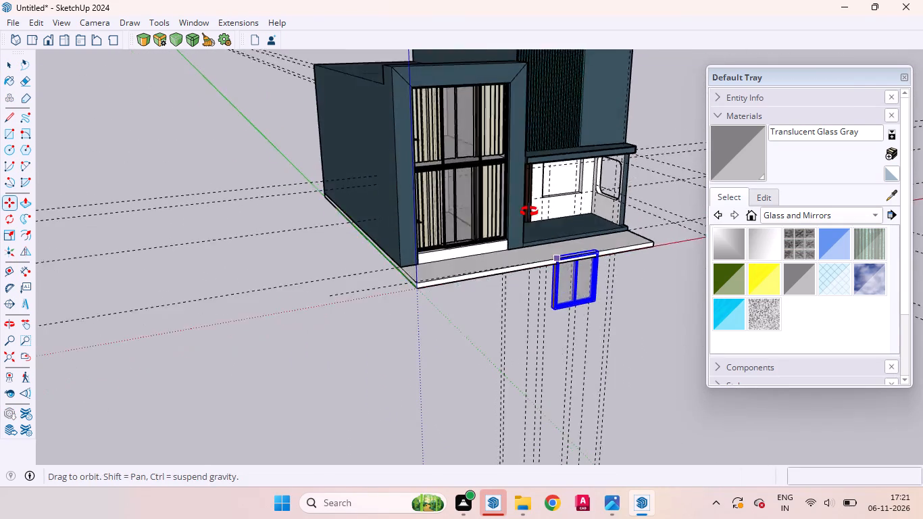
middle_click_drag(529, 212, 512, 161)
scroll(575, 144, "up", 20)
scroll(575, 144, "up", 4)
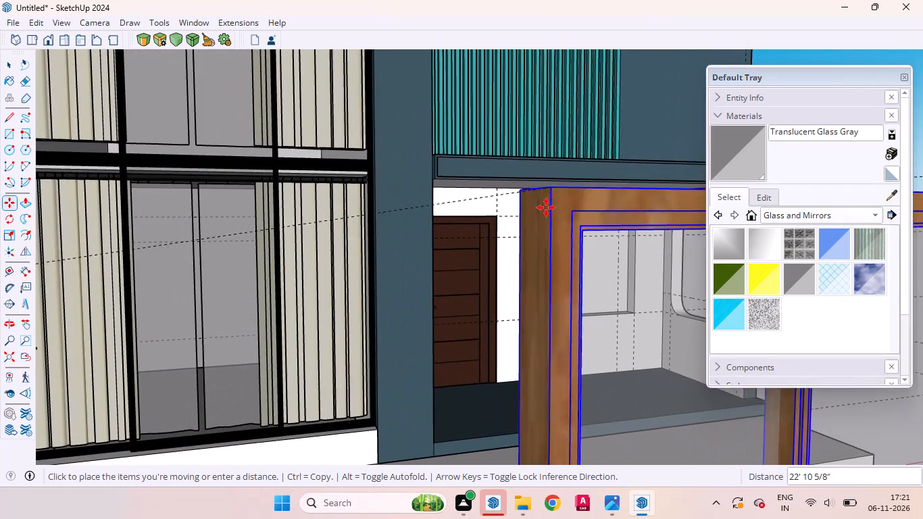
scroll(479, 214, "up", 4)
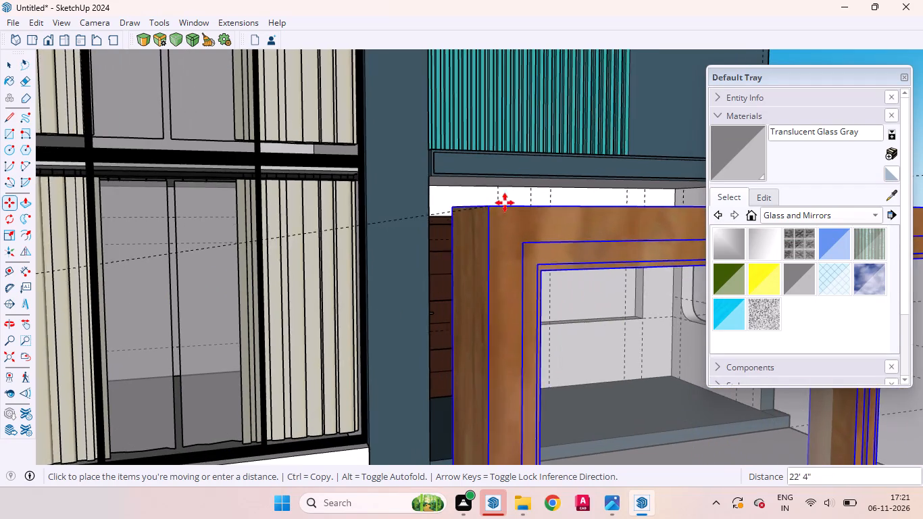
scroll(505, 203, "up", 2)
scroll(505, 203, "down", 3)
scroll(505, 203, "up", 4)
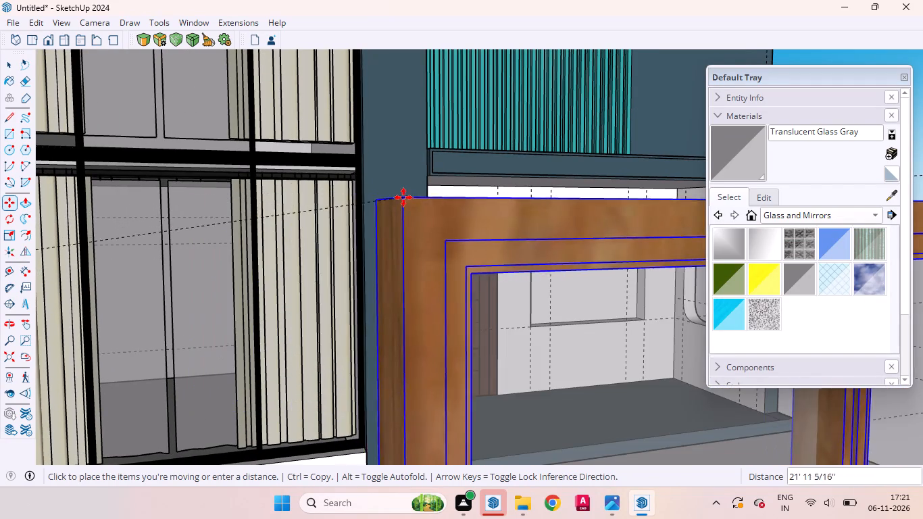
scroll(418, 201, "up", 14)
left_click(576, 196)
Move the wooden window about 24' 8" back to the house, next to the rounded opening in the porch's side wall.
scroll(362, 255, "down", 7)
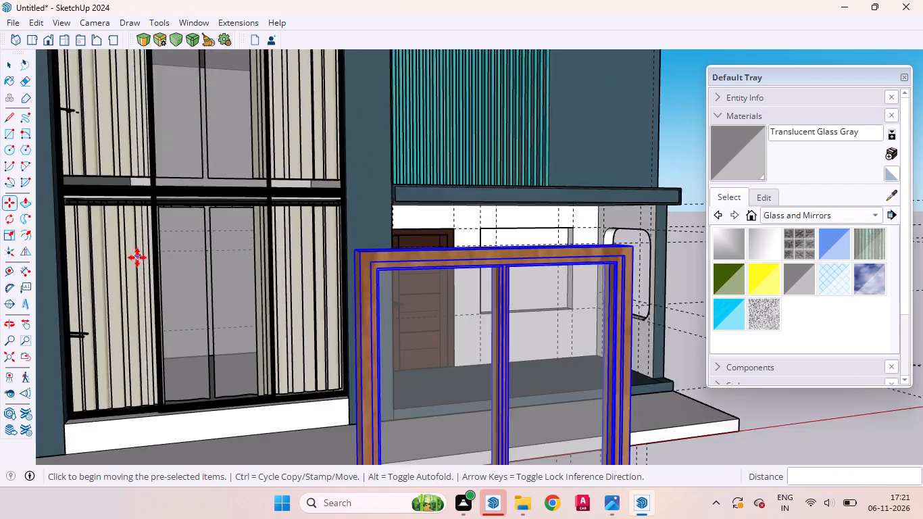
scroll(137, 257, "down", 8)
middle_click_drag(472, 259, 3, 434)
scroll(336, 199, "up", 4)
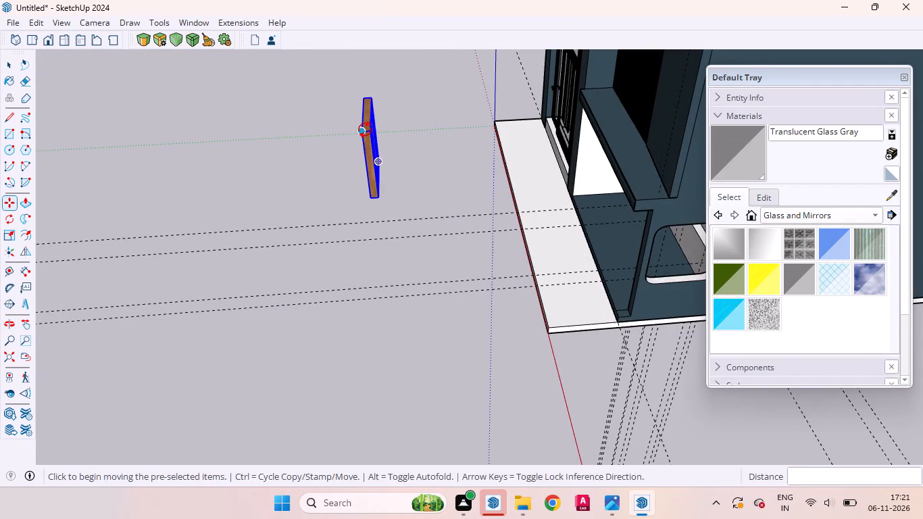
left_click(372, 132)
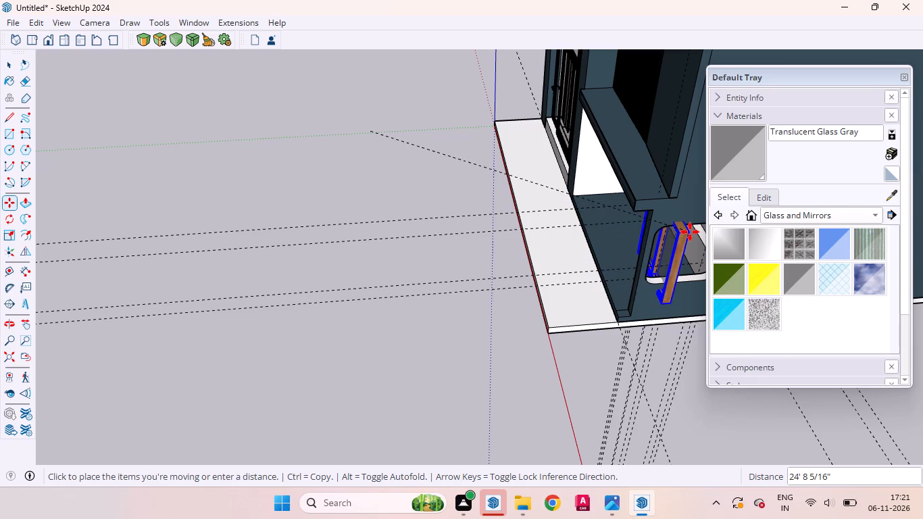
left_click(690, 232)
Move the wooden window from the rounded side opening across to the recessed opening in the porch's back wall.
scroll(537, 241, "up", 4)
scroll(409, 99, "down", 9)
middle_click_drag(537, 172, 653, 114)
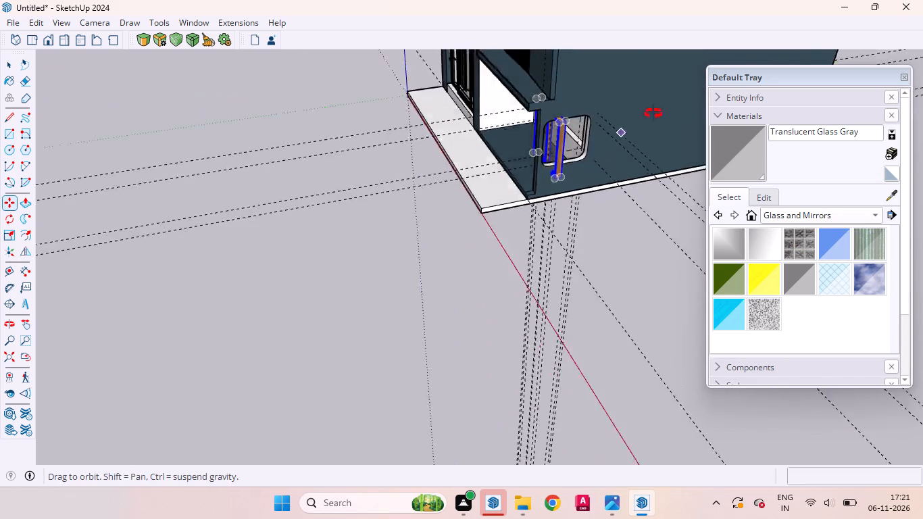
middle_click_drag(653, 114, 753, 9)
scroll(626, 72, "up", 9)
middle_click_drag(366, 201, 284, 182)
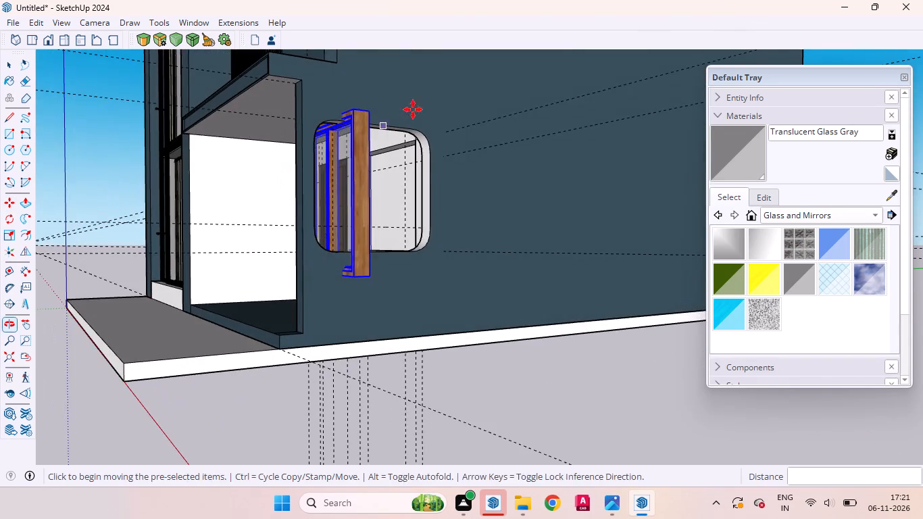
middle_click_drag(332, 180, 803, 215)
scroll(504, 154, "down", 11)
scroll(597, 184, "up", 3)
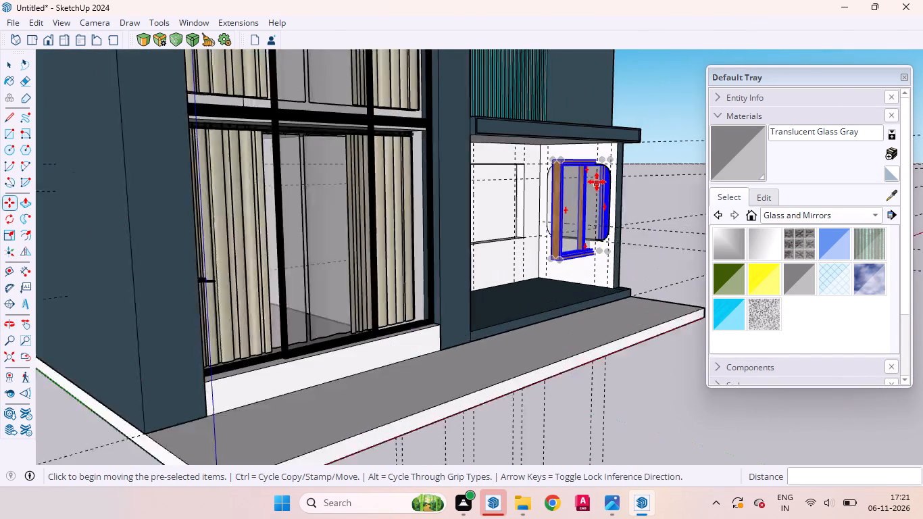
scroll(597, 182, "up", 5)
left_click(557, 158)
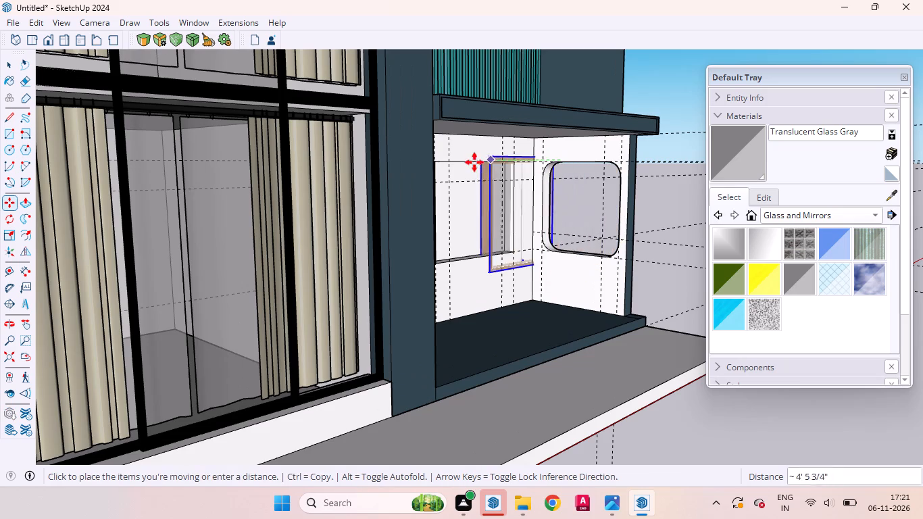
left_click(455, 164)
Shift the wooden window toward the door, aligning its upper door-side corner with the recessed opening's upper corner.
scroll(454, 164, "up", 9)
middle_click_drag(455, 160, 397, 166)
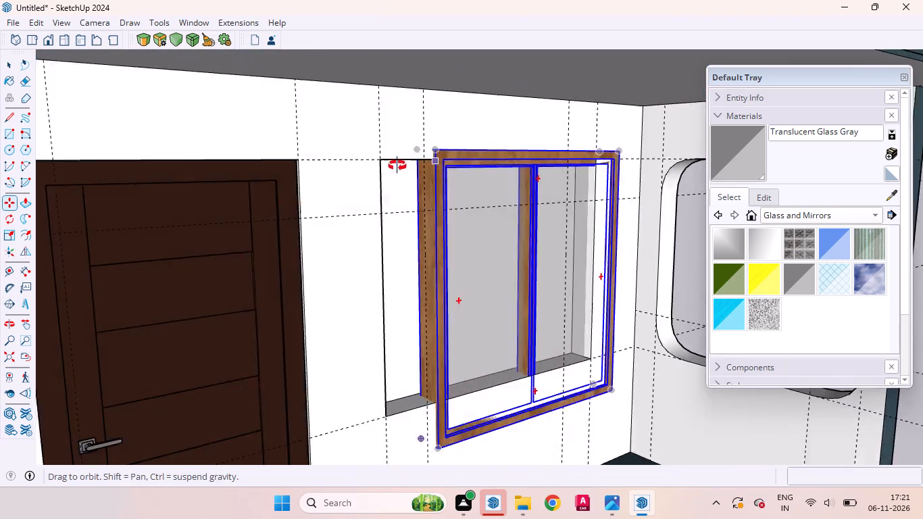
middle_click_drag(397, 166, 383, 191)
scroll(383, 191, "up", 9)
left_click(448, 154)
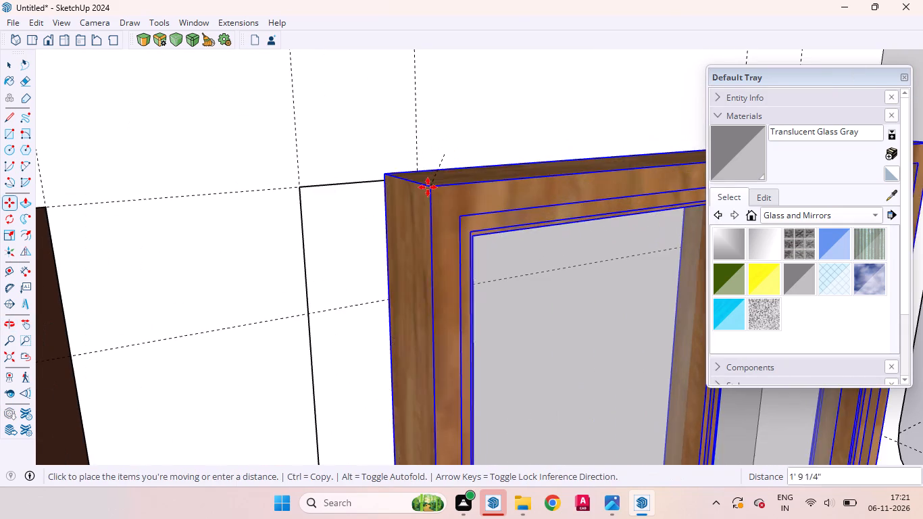
left_click(327, 187)
middle_click_drag(304, 204, 404, 164)
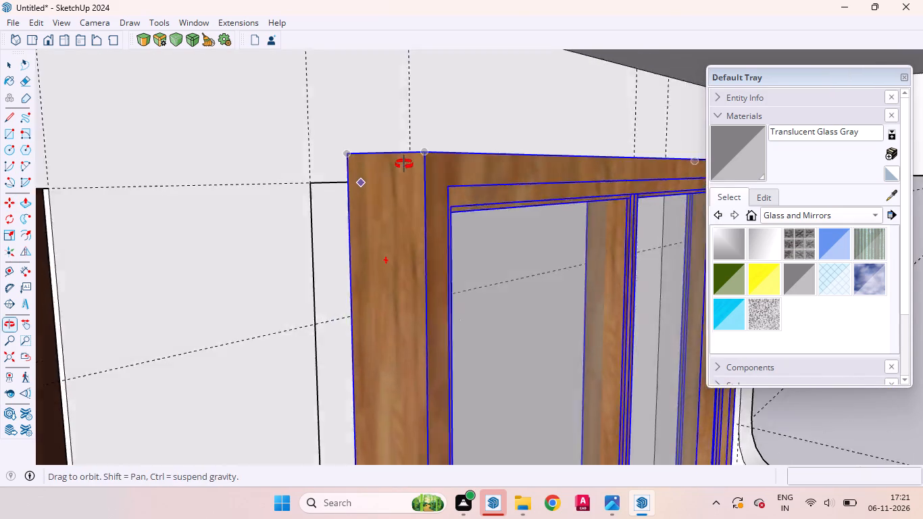
middle_click_drag(404, 164, 423, 166)
left_click(372, 147)
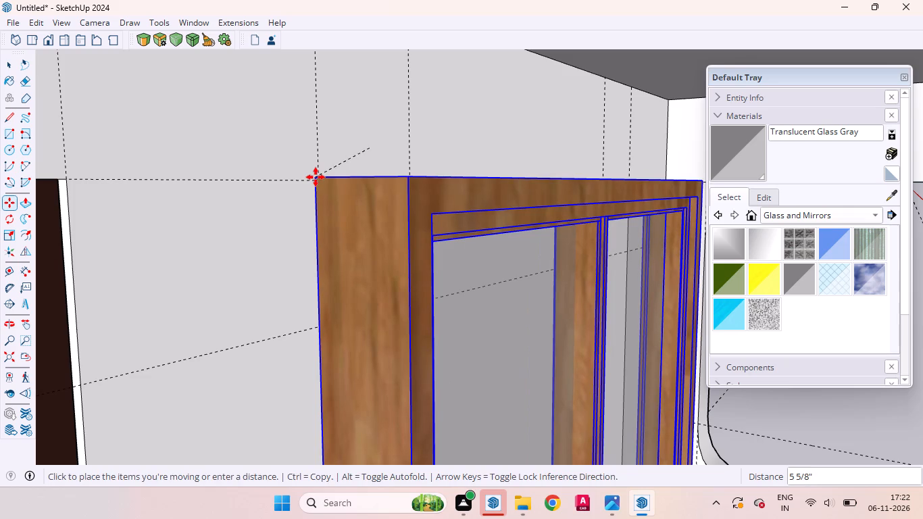
left_click(316, 177)
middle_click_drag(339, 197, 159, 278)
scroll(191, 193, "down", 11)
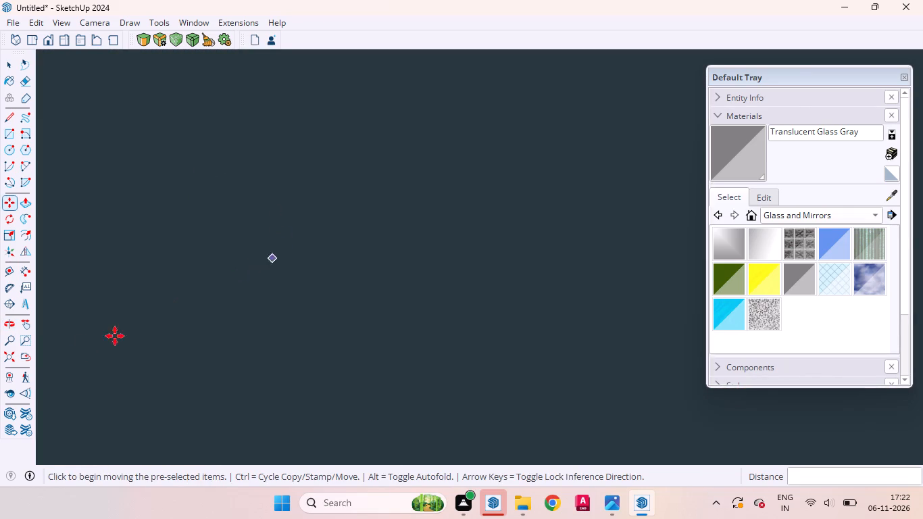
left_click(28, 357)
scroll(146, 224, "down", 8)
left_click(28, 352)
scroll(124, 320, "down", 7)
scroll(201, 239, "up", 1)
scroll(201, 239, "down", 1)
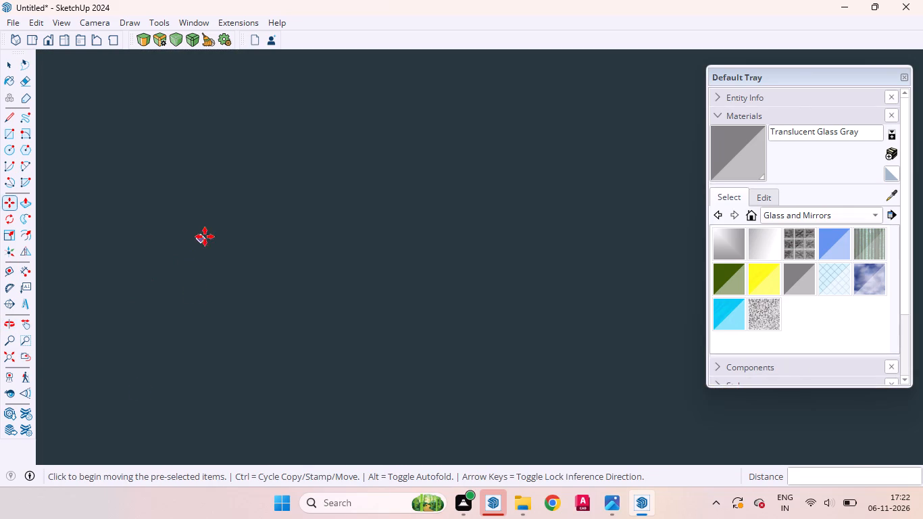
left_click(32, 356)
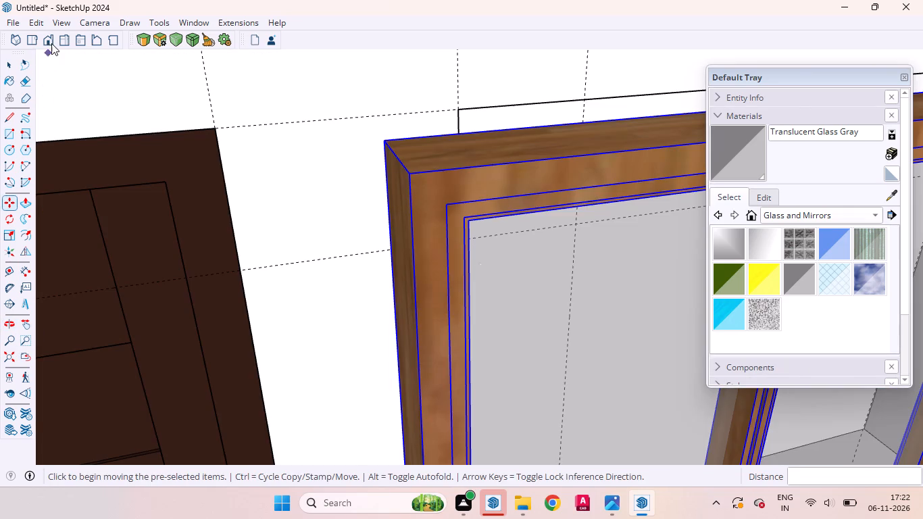
Move the wooden window's upper back corner farthest from the door to the recessed opening's matching corner, with a final nudge of about 1/4".
left_click(51, 42)
scroll(133, 273, "down", 7)
scroll(371, 449, "up", 1)
scroll(374, 452, "down", 7)
middle_click_drag(495, 395, 407, 433)
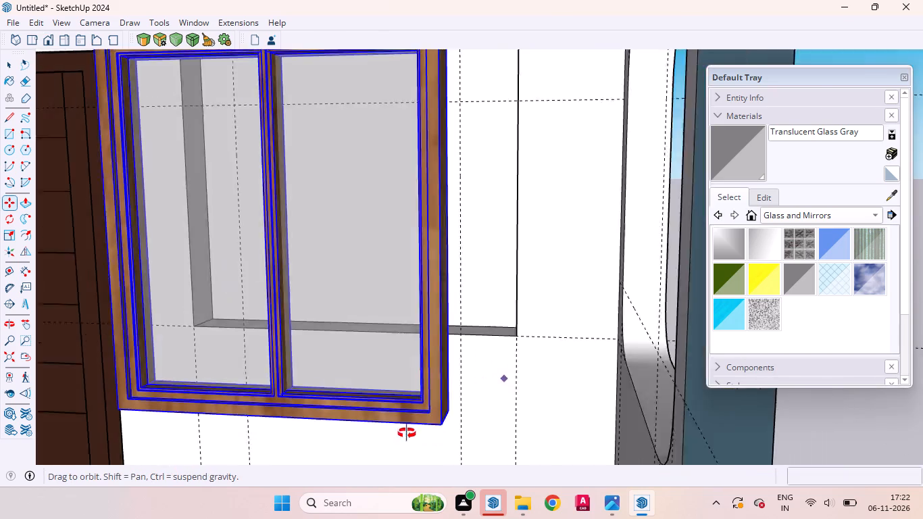
middle_click_drag(407, 433, 222, 424)
scroll(418, 427, "down", 4)
scroll(495, 171, "up", 3)
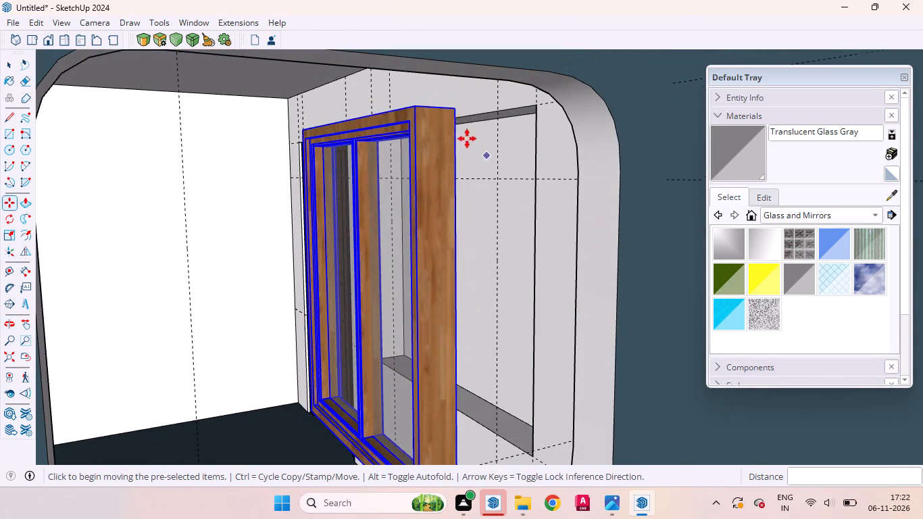
left_click(455, 110)
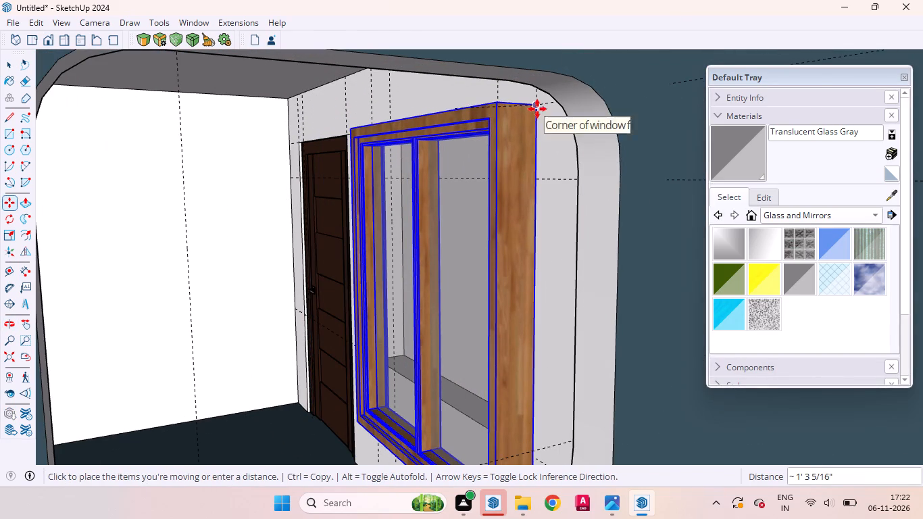
left_click(537, 109)
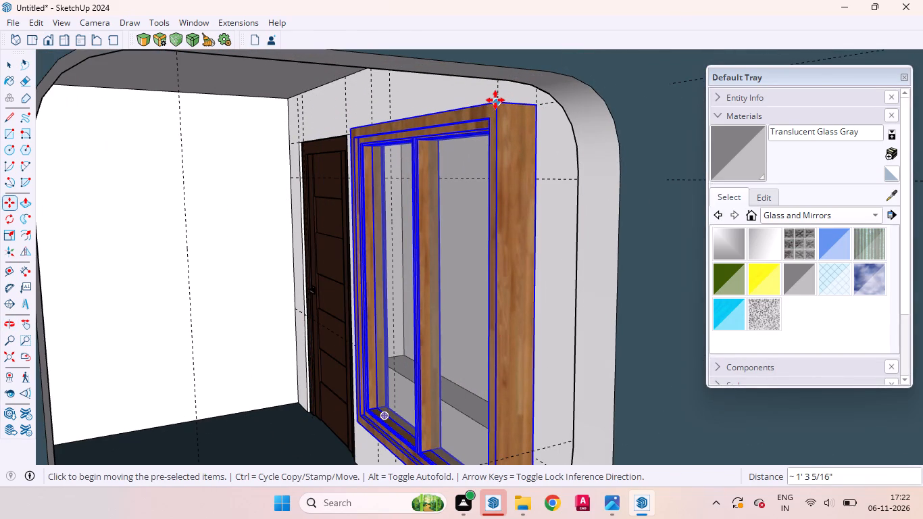
left_click(496, 100)
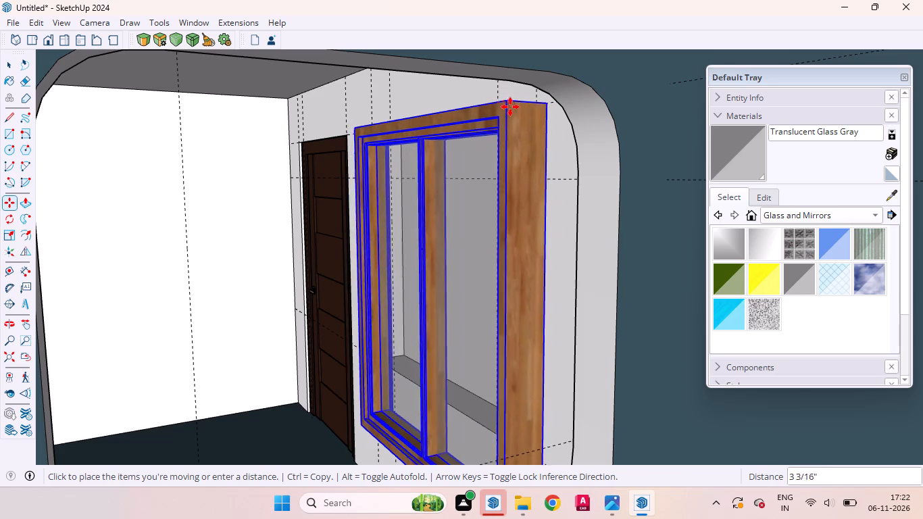
left_click(491, 106)
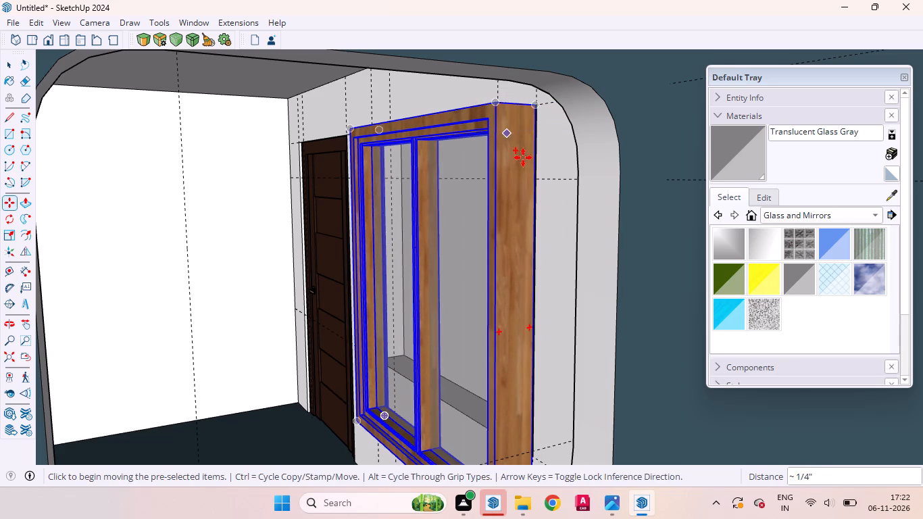
Scale the wooden window's height along the blue axis to about 0.80, bringing its bottom up to the recessed opening's lower edge.
middle_click_drag(477, 209, 766, 156)
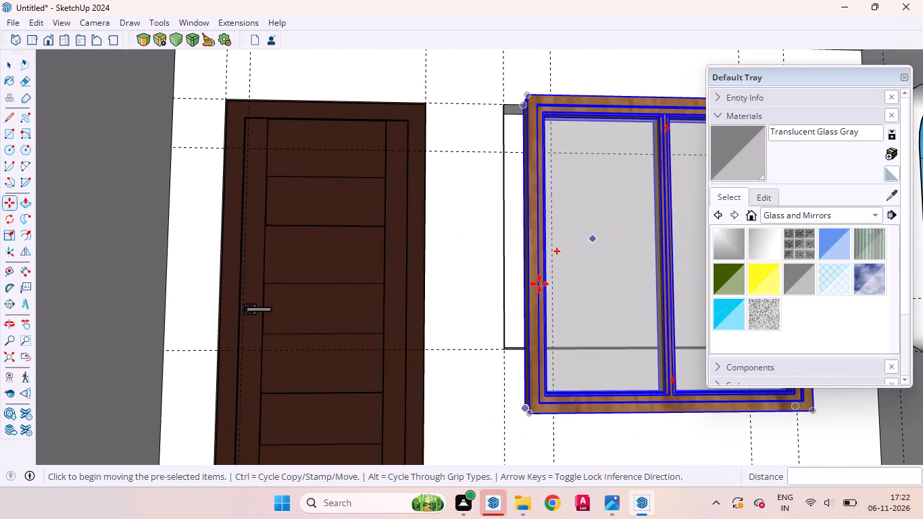
key("s")
scroll(307, 257, "down", 2)
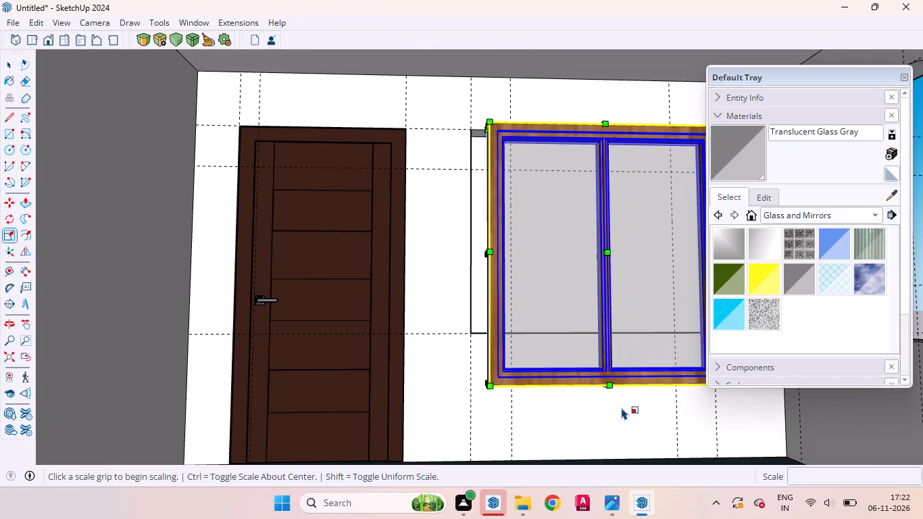
middle_click_drag(609, 399, 580, 312)
middle_click_drag(613, 271, 616, 285)
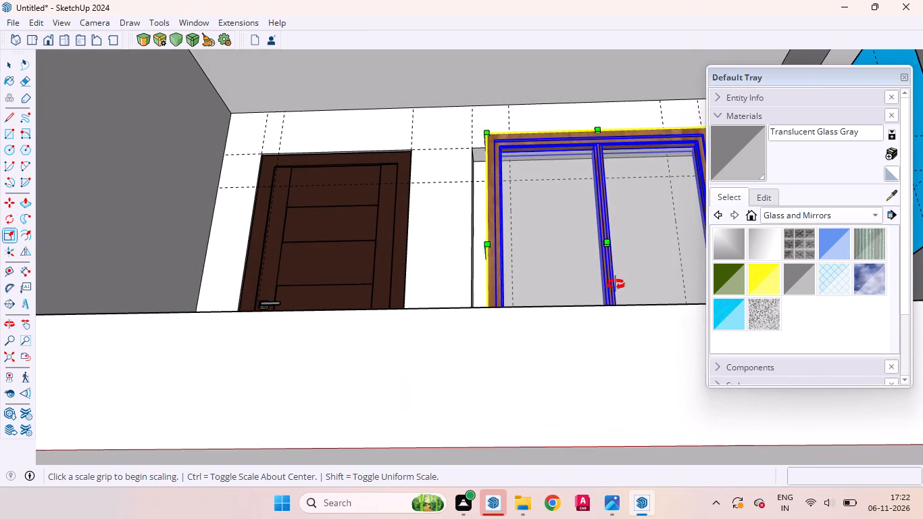
middle_click_drag(616, 285, 632, 356)
scroll(634, 370, "up", 8)
middle_click_drag(614, 406, 641, 307)
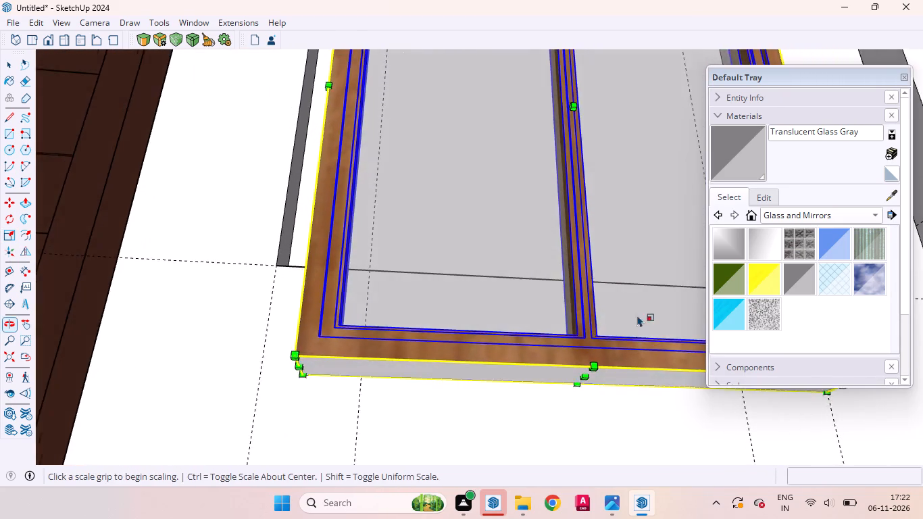
scroll(609, 395, "up", 3)
left_click(576, 370)
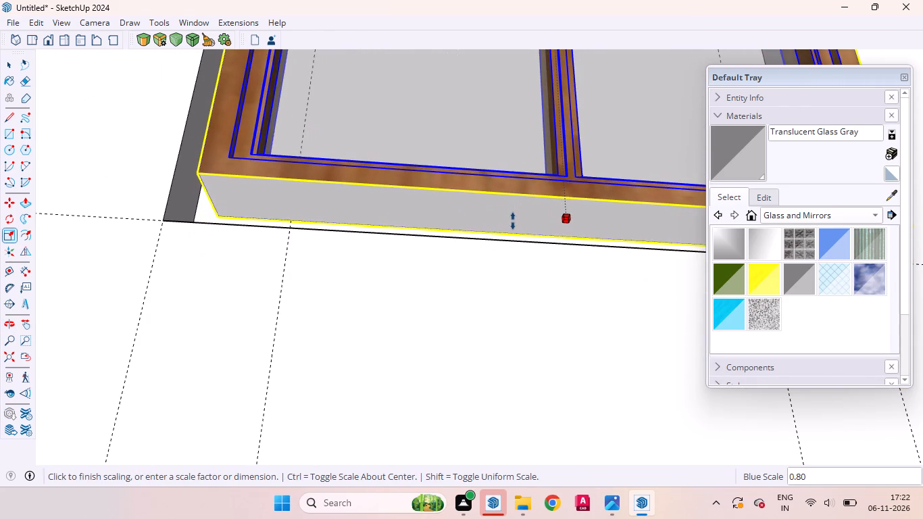
left_click(513, 221)
Scale the wooden window's width along the green axis to about 1.07, extending its door-side edge to the recessed opening's edge.
middle_click_drag(282, 287, 497, 441)
scroll(360, 444, "down", 4)
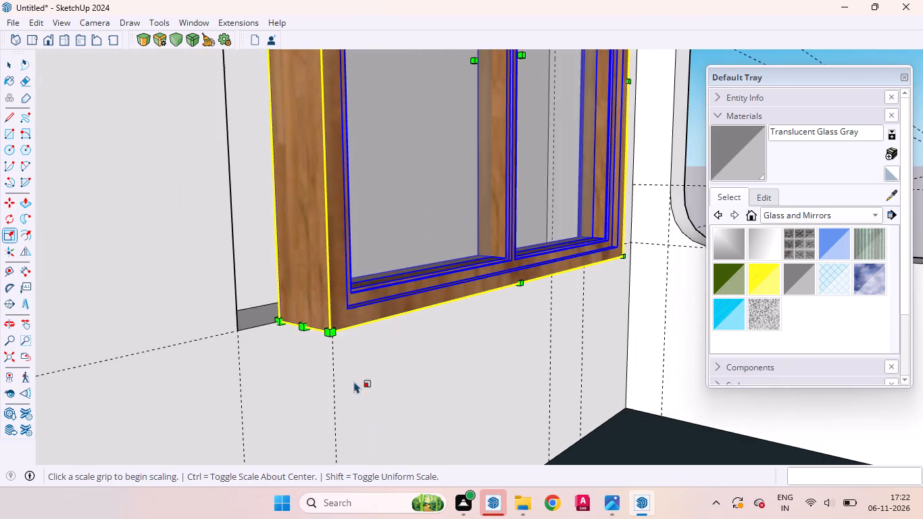
scroll(336, 338, "down", 4)
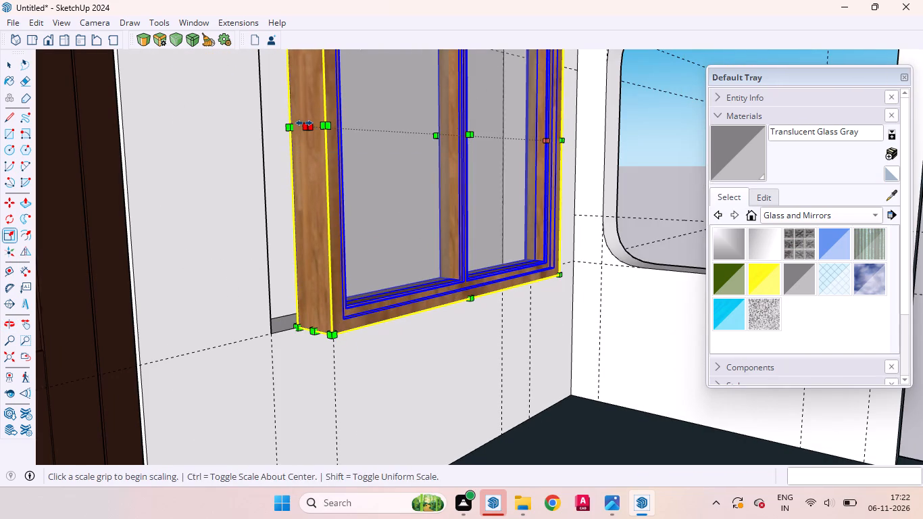
left_click(304, 123)
left_click(279, 122)
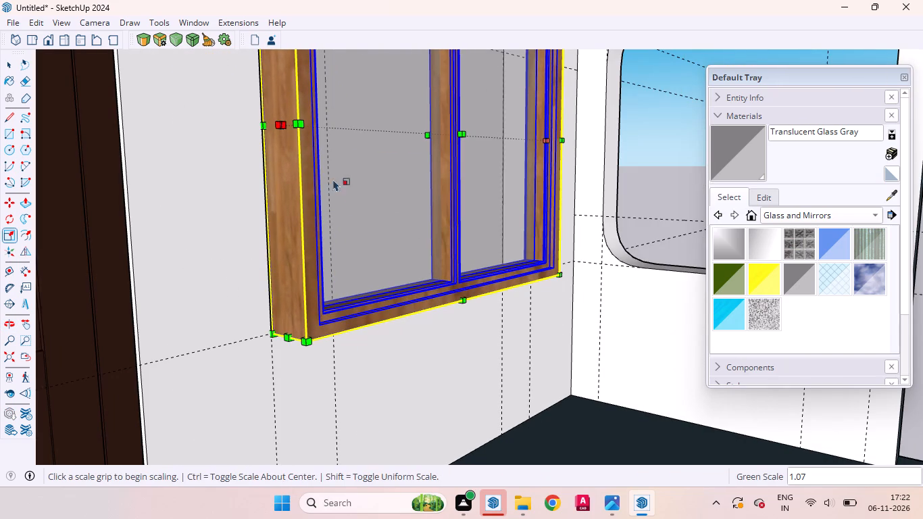
Move the window about 7 5/16" into the recess, placing its front lower door-side corner on the opening's matching wall corner.
key("m")
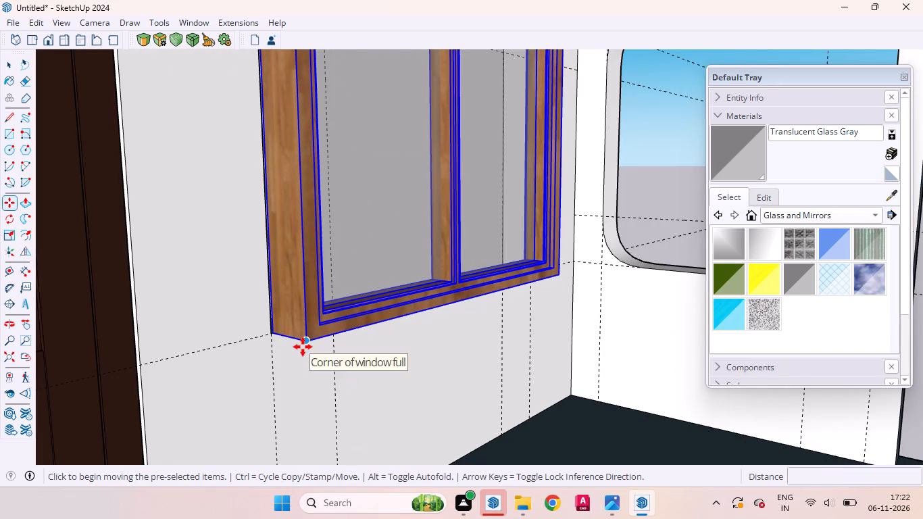
left_click_drag(303, 347, 276, 329)
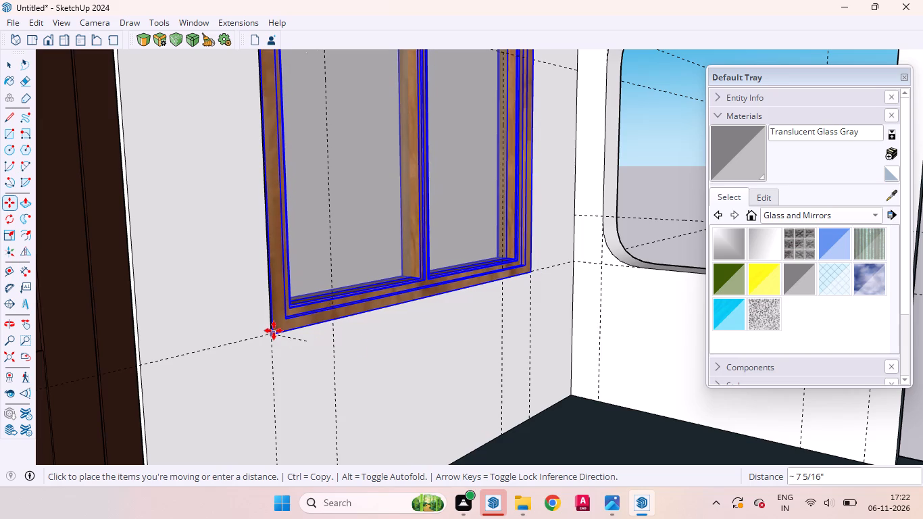
left_click(273, 330)
key("space")
scroll(378, 336, "down", 5)
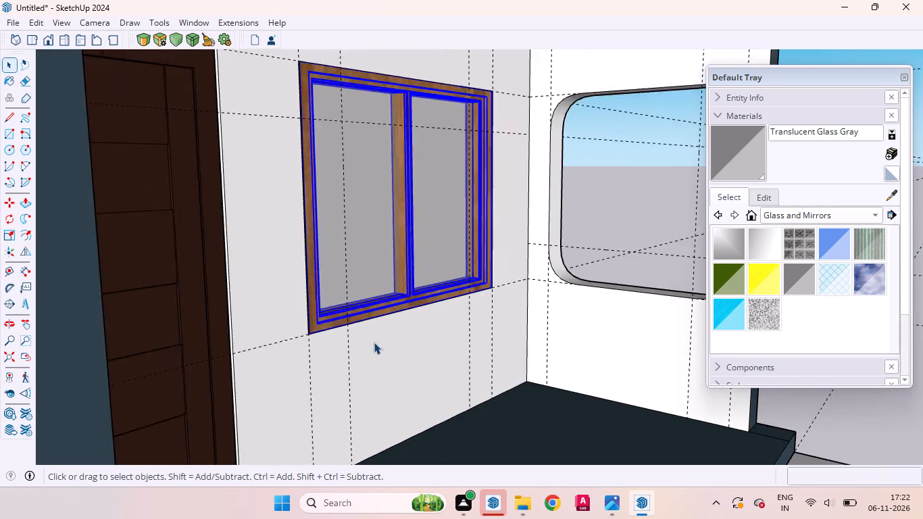
scroll(374, 342, "down", 4)
middle_click_drag(431, 351, 289, 330)
scroll(272, 303, "down", 11)
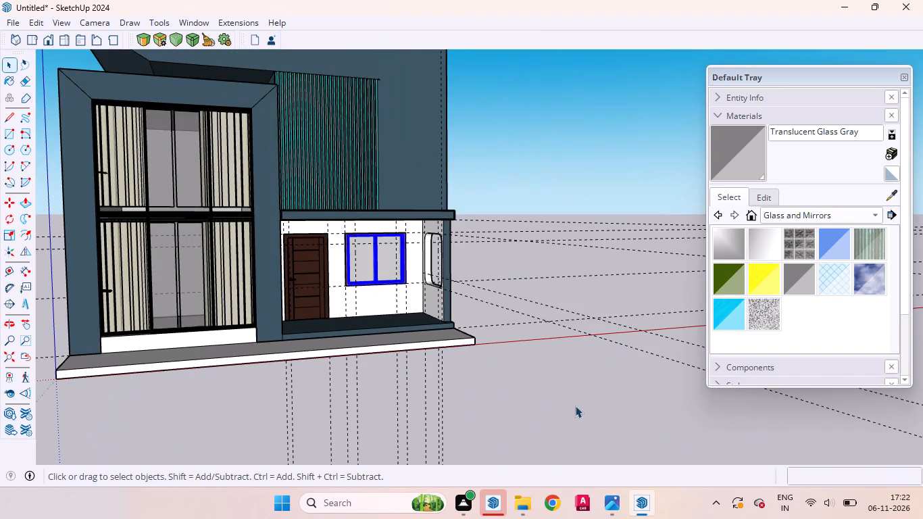
left_click(574, 407)
Sample the door's lz-doorbrown material and paint all of the wooden window's geometry with it inside the component.
scroll(205, 292, "up", 2)
scroll(206, 291, "down", 1)
scroll(206, 291, "up", 10)
scroll(414, 271, "down", 1)
scroll(414, 271, "up", 5)
middle_click_drag(416, 303, 312, 306)
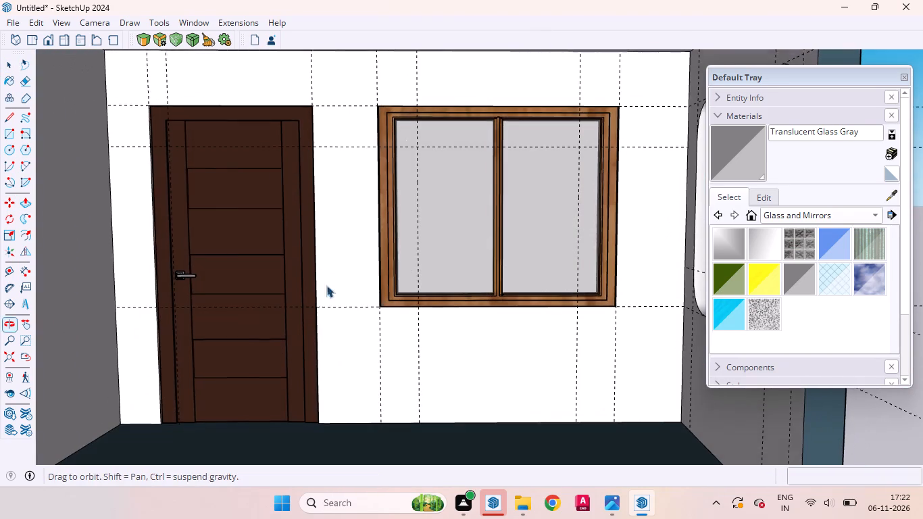
left_click(895, 195)
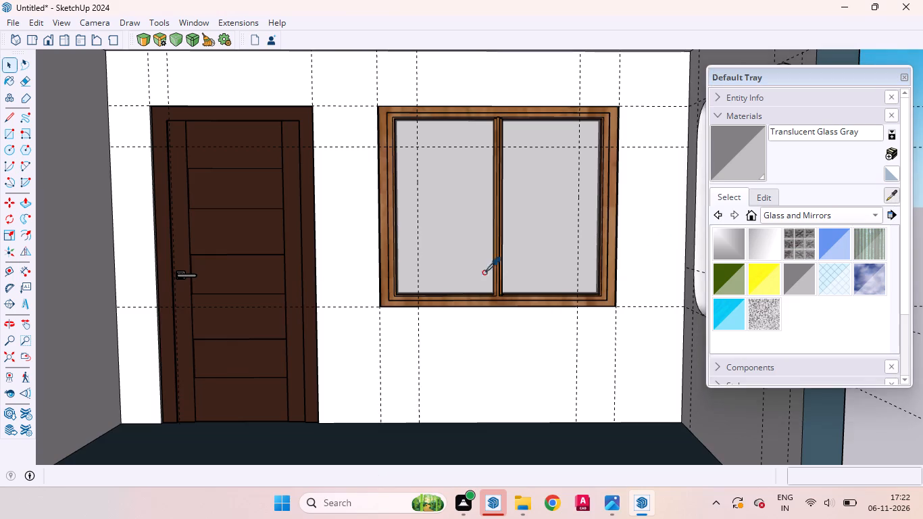
scroll(291, 275, "up", 8)
left_click(226, 214)
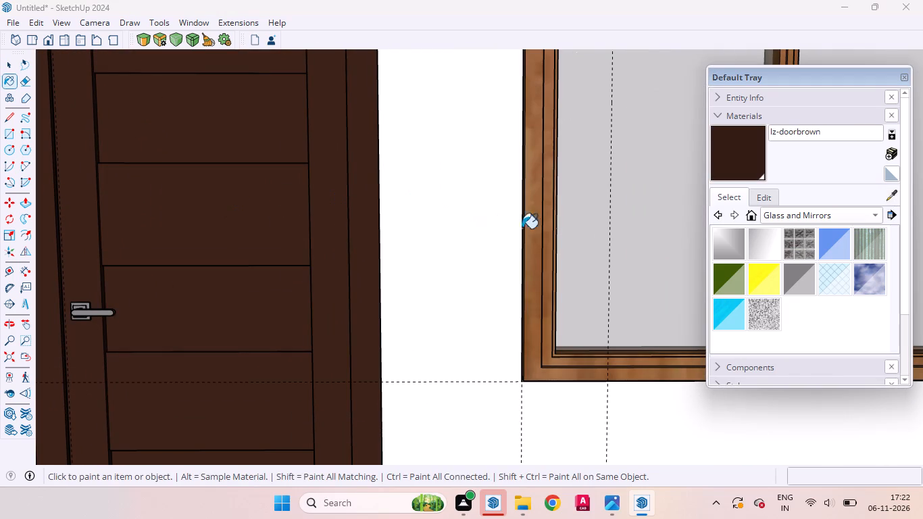
key("space")
scroll(537, 232, "up", 2)
scroll(537, 230, "down", 1)
scroll(537, 229, "up", 5)
triple_click(537, 222)
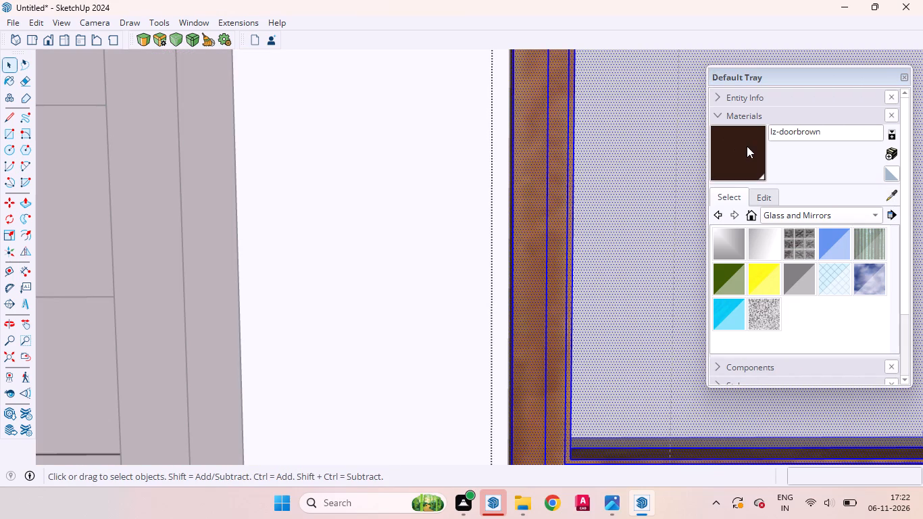
left_click(747, 146)
left_click(542, 207)
scroll(505, 242, "down", 8)
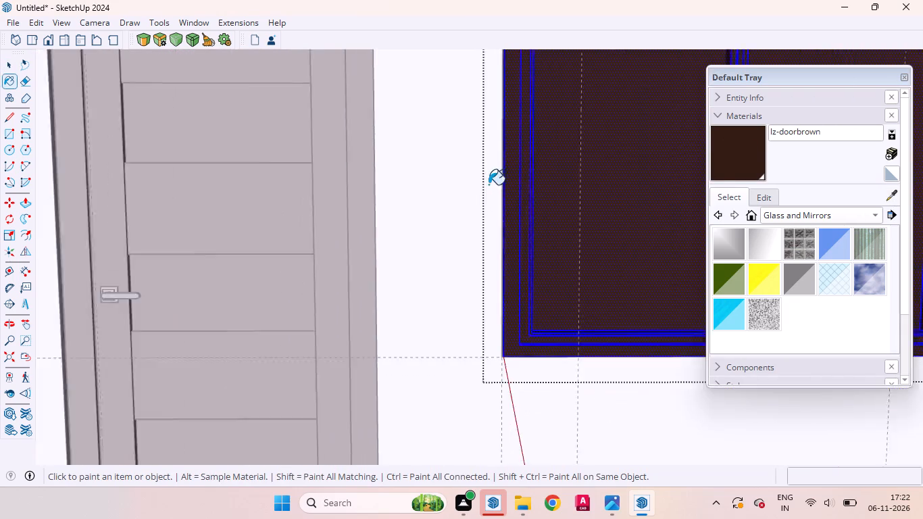
scroll(489, 184, "down", 13)
scroll(499, 201, "up", 1)
scroll(499, 201, "down", 20)
scroll(499, 201, "down", 2)
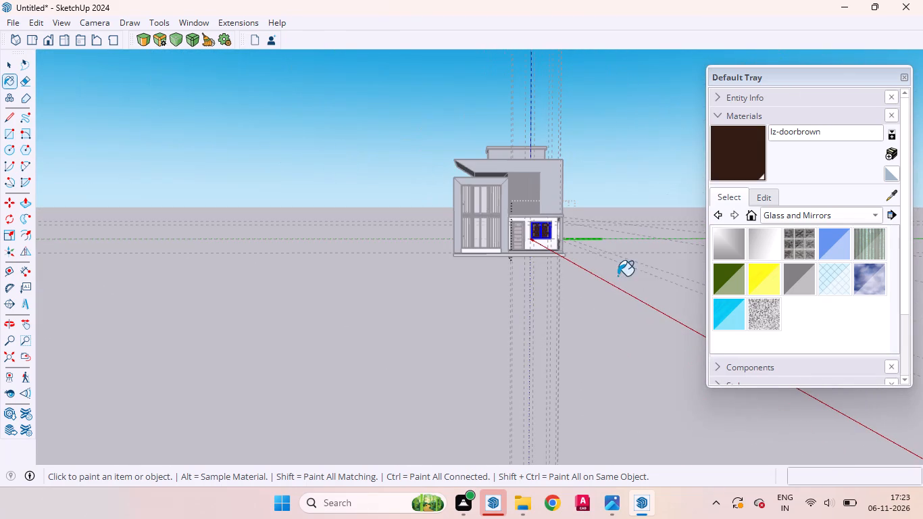
key("space")
left_click(633, 246)
Repaint the window's glass panes with Translucent Glass Gray inside the component and exit to the full model.
scroll(599, 241, "up", 15)
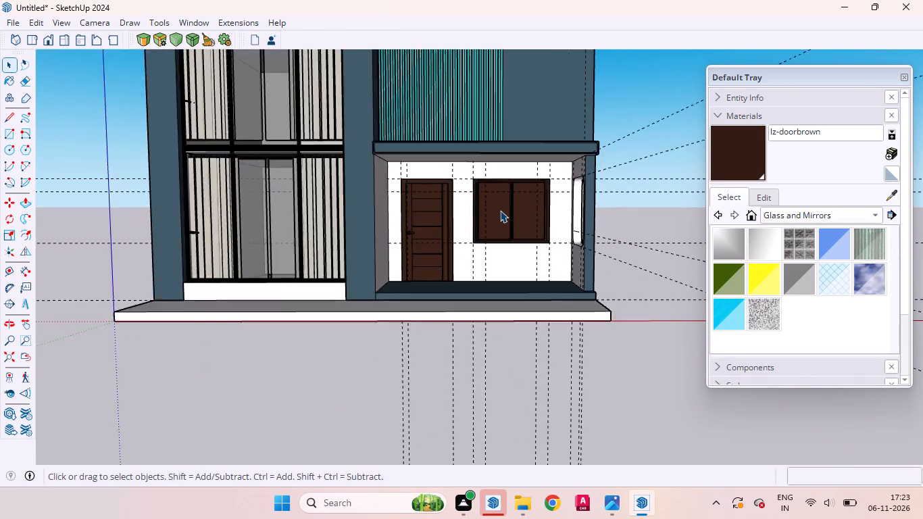
scroll(500, 210, "up", 9)
triple_click(497, 203)
left_click(489, 203)
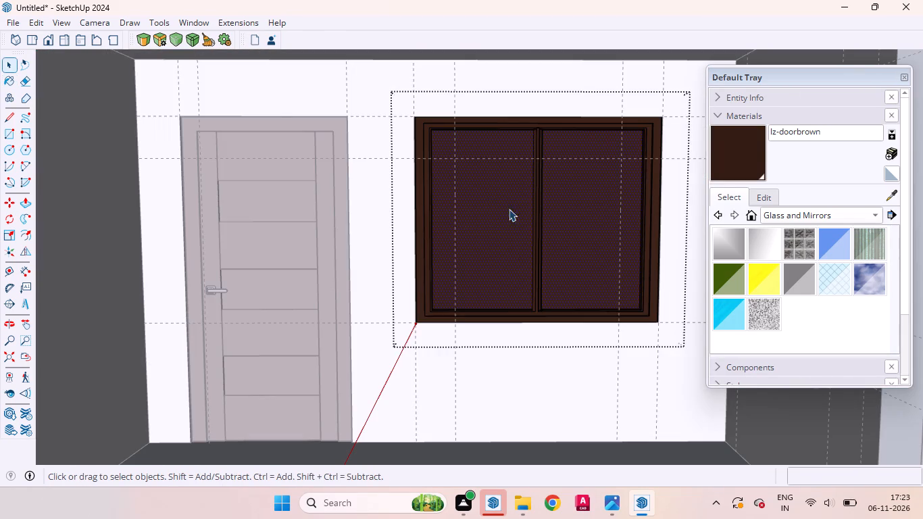
left_click(802, 276)
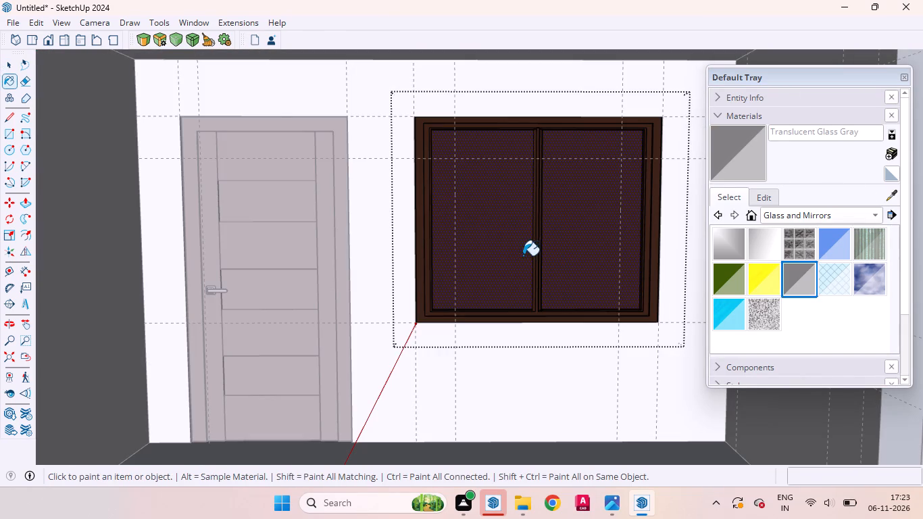
left_click(509, 237)
key("space")
scroll(501, 226, "down", 15)
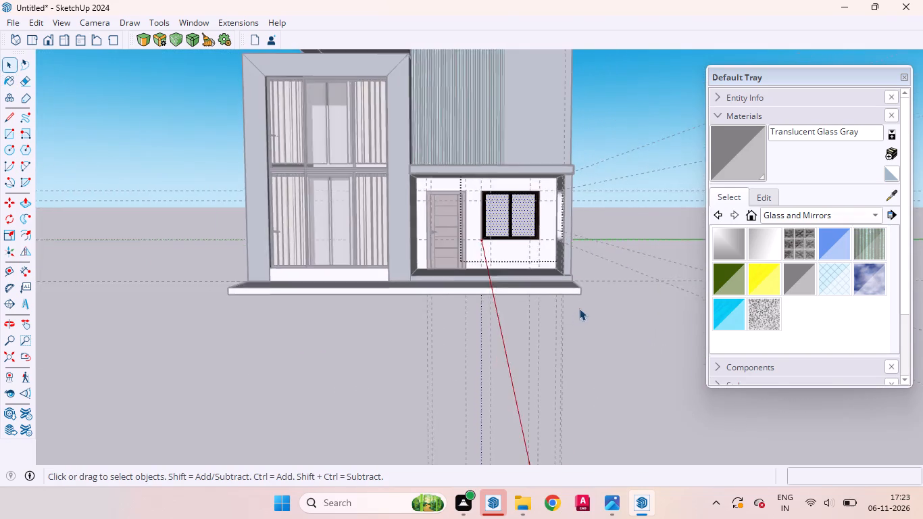
scroll(579, 308, "down", 5)
left_click(579, 362)
left_click(658, 329)
Hide the brown-framed window in the porch's back wall.
scroll(507, 214, "up", 6)
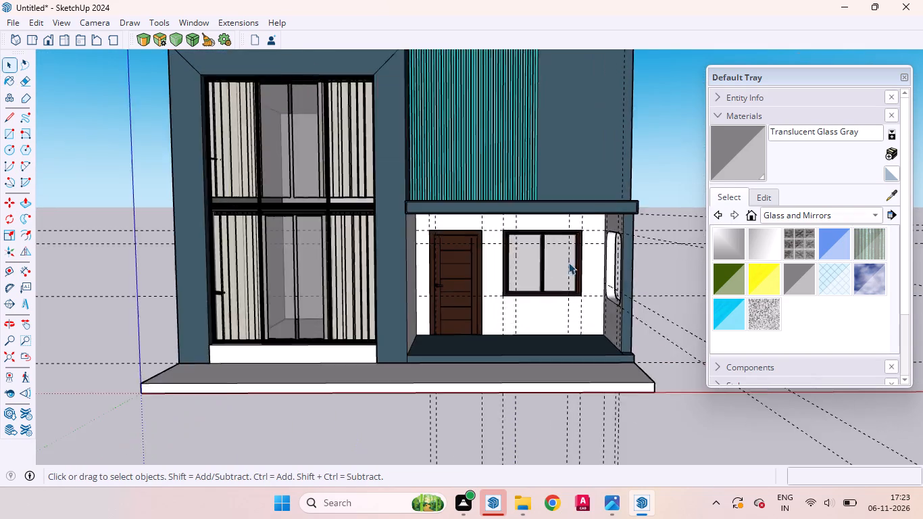
scroll(568, 262, "up", 8)
middle_click_drag(570, 269, 609, 278)
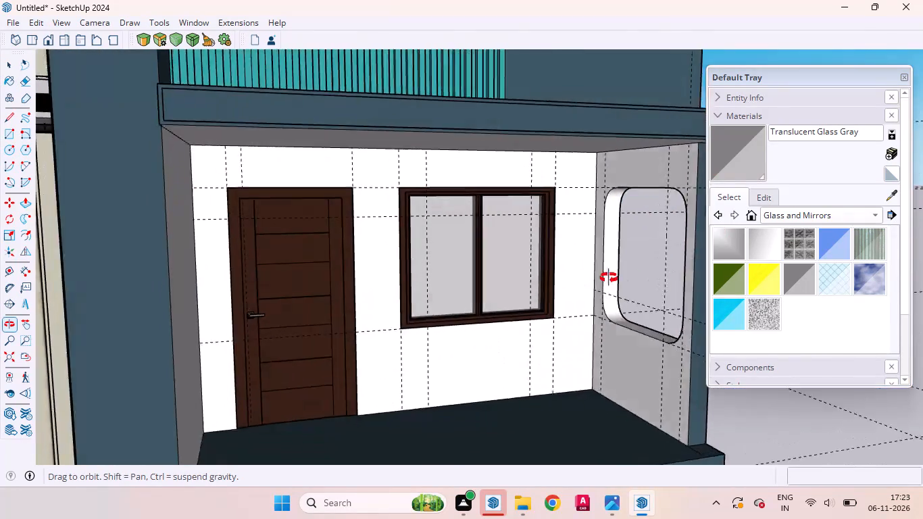
middle_click_drag(609, 278, 607, 277)
scroll(504, 262, "up", 5)
scroll(504, 262, "down", 1)
scroll(491, 318, "up", 5)
left_click(443, 363)
right_click(443, 363)
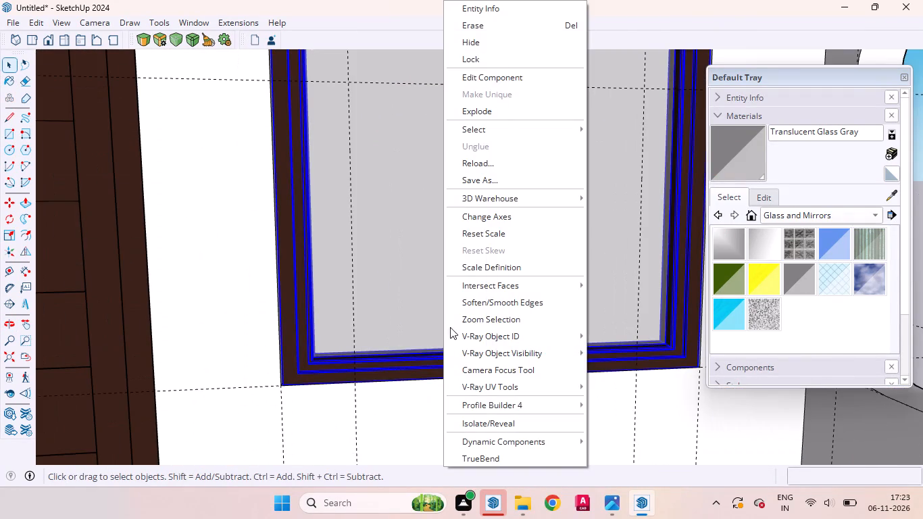
left_click(466, 37)
Open the wall group and push the window recess's back face deeper, first by about 2' 2 1/4", with a second push beyond that.
left_click(461, 203)
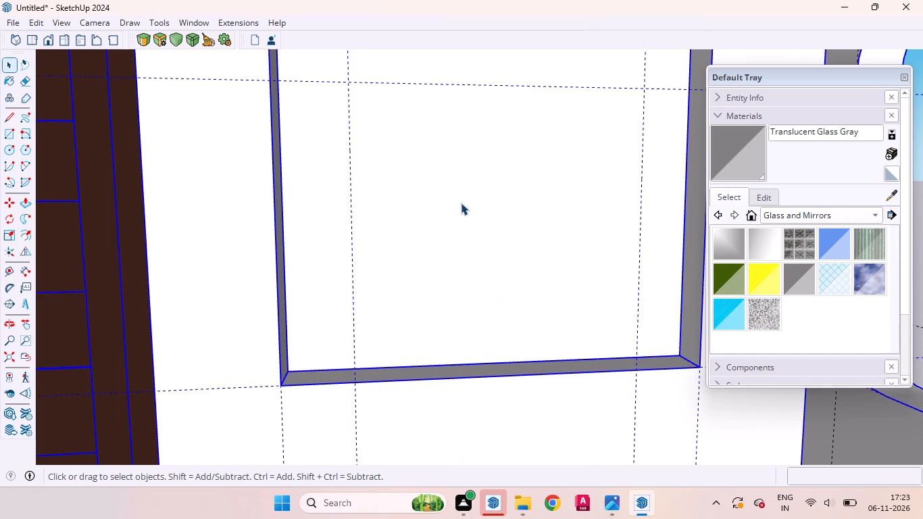
double_click(461, 203)
left_click(478, 260)
key("p")
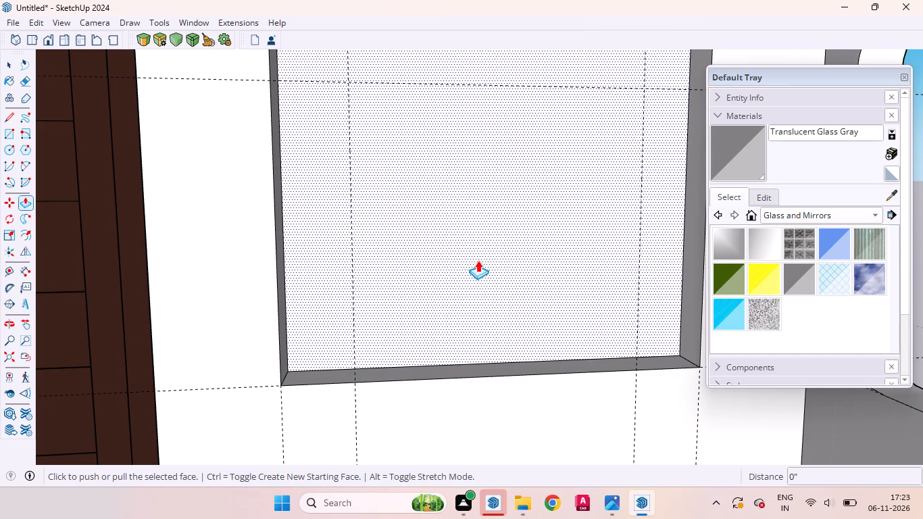
left_click_drag(478, 260, 464, 189)
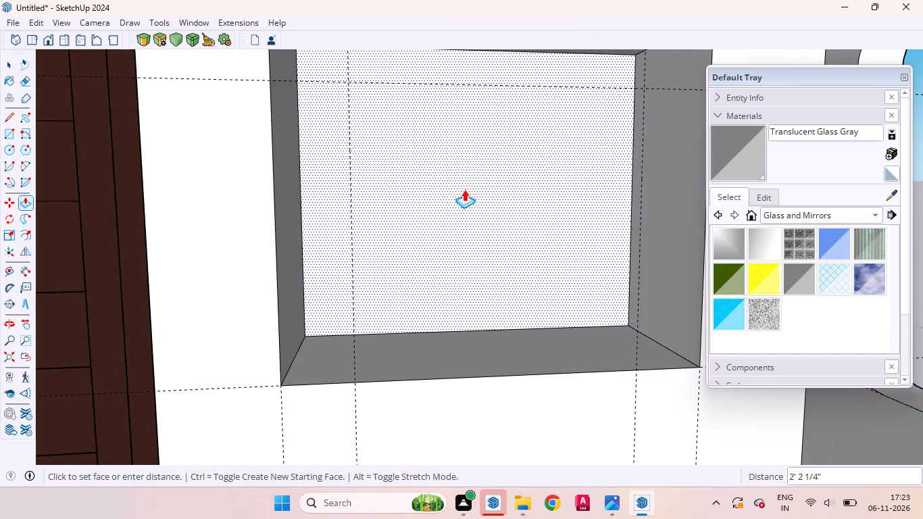
left_click_drag(464, 189, 461, 190)
middle_click_drag(466, 220, 400, 232)
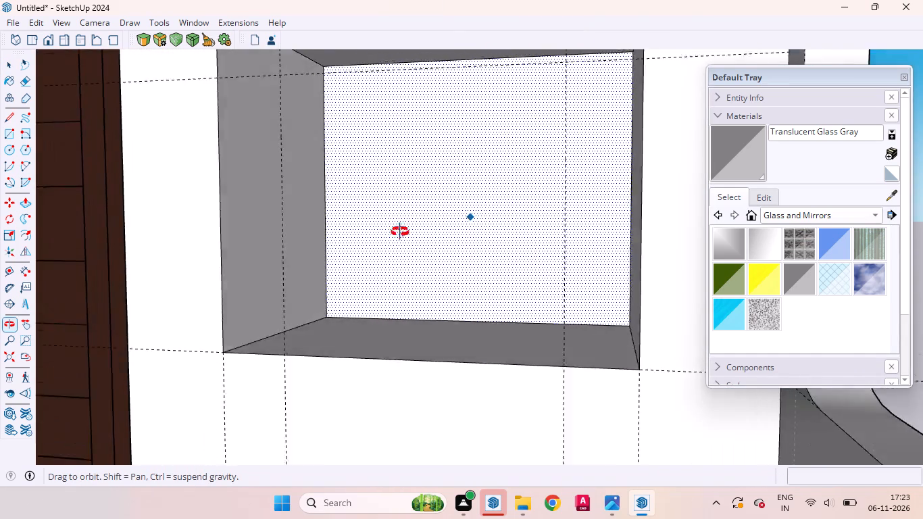
middle_click_drag(400, 232, 429, 253)
left_click_drag(432, 233, 431, 172)
Copy the recess floor's front edge 8" inward along the floor.
key("space")
left_click(426, 347)
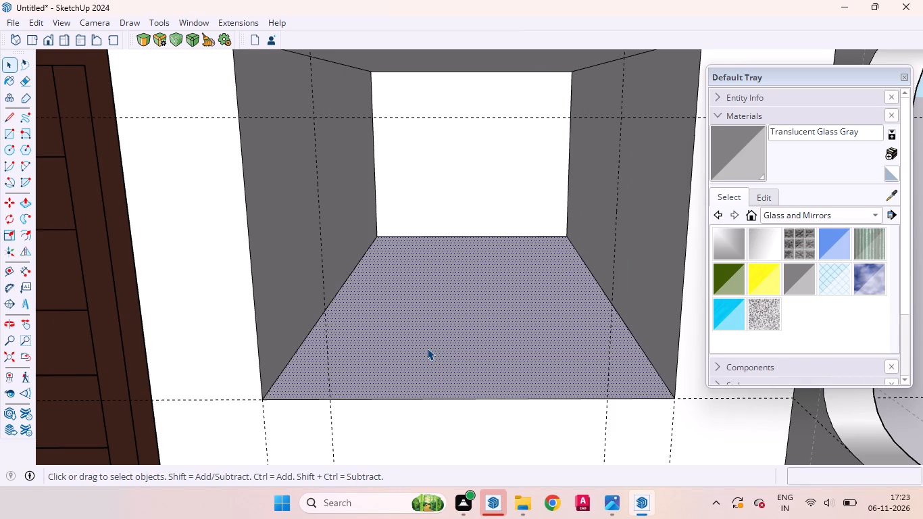
left_click(419, 401)
left_click(422, 397)
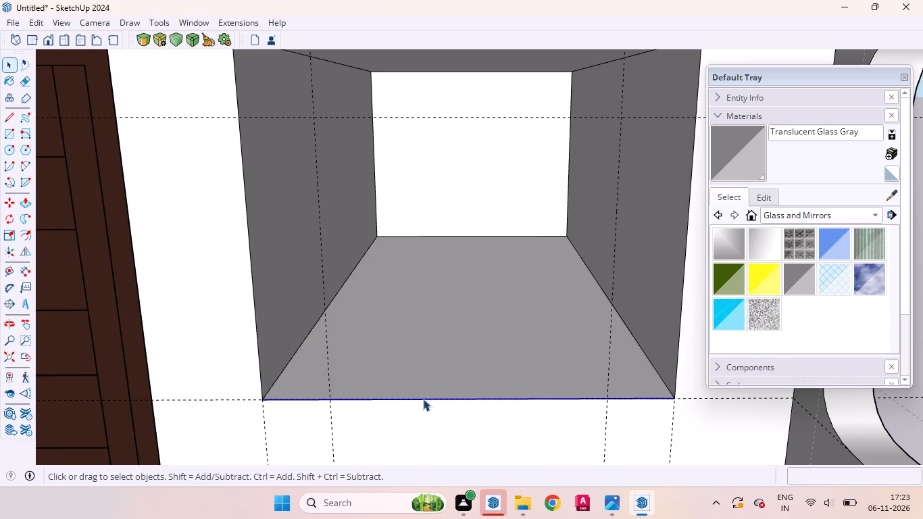
key("m")
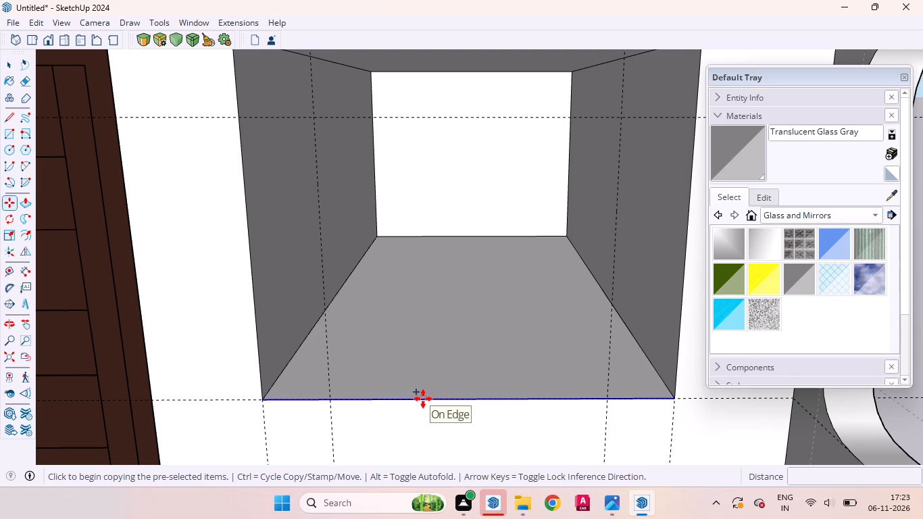
left_click(423, 399)
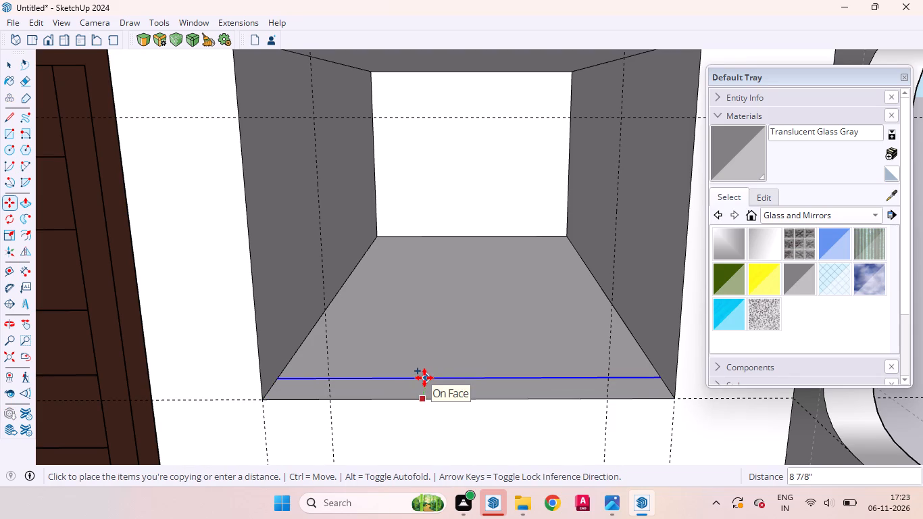
key("8")
key("Return")
key("space")
Copy the recess's door-side vertical front edge inward along the side face to meet the end of the copied floor line.
middle_click_drag(364, 343, 183, 346)
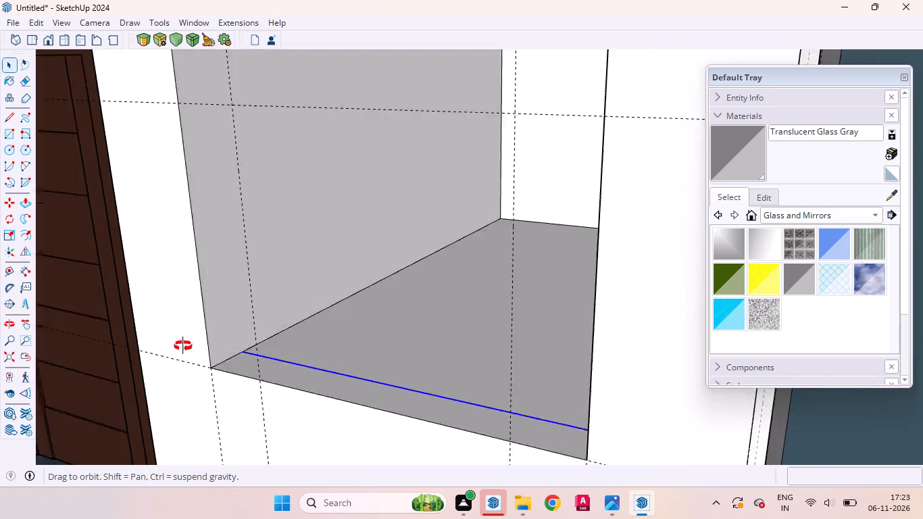
middle_click_drag(183, 346, 170, 337)
scroll(165, 247, "up", 4)
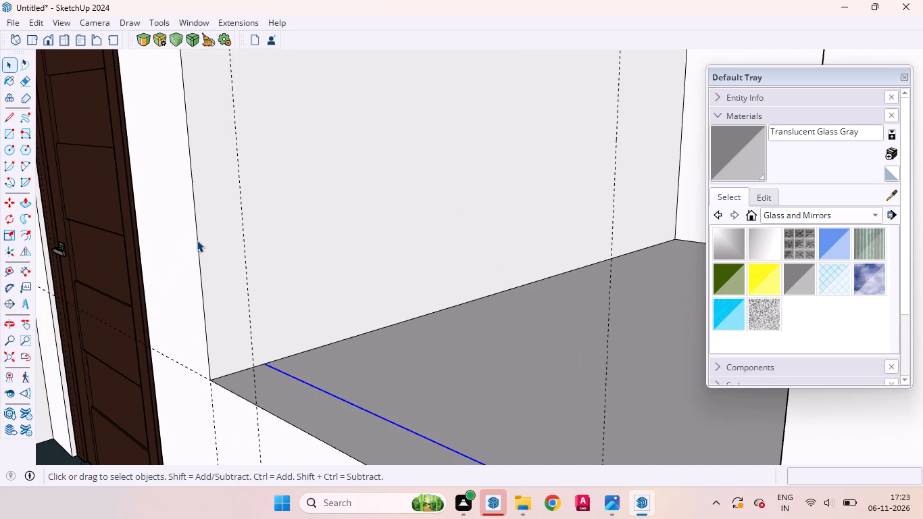
left_click(197, 240)
key("m")
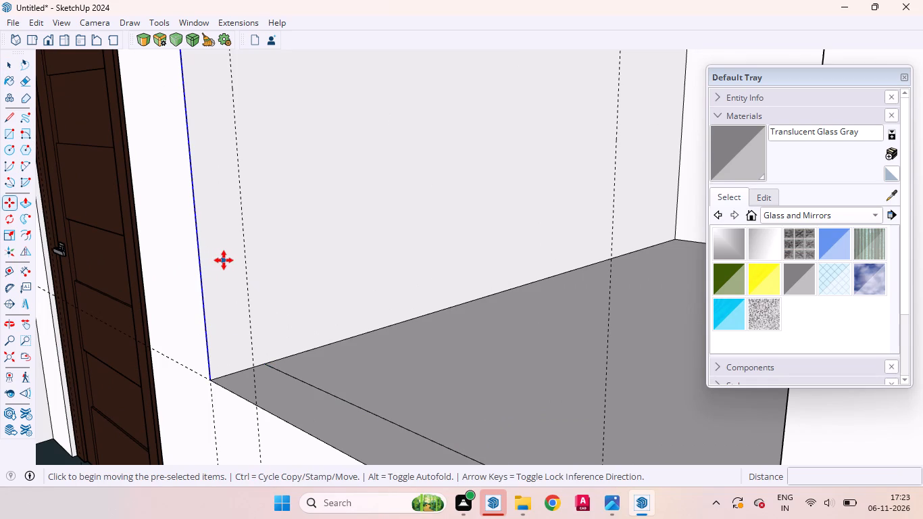
left_click(224, 260)
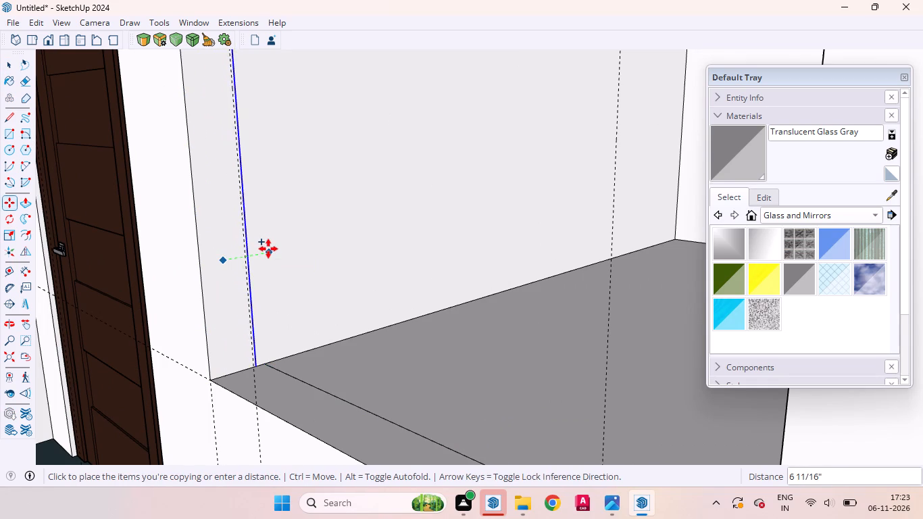
left_click(271, 249)
key("space")
Push the recess floor behind its 8" front strip down by 3'.
scroll(297, 281, "down", 4)
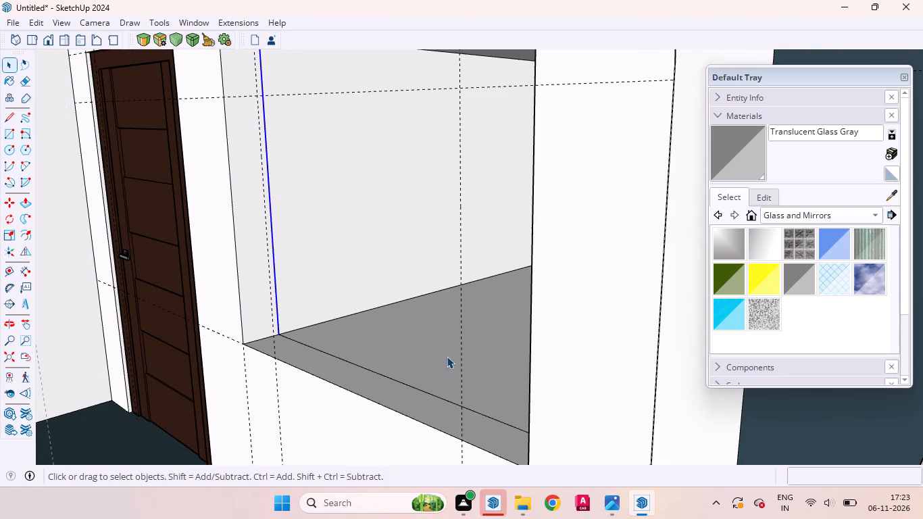
middle_click_drag(453, 364, 783, 349)
scroll(612, 337, "up", 4)
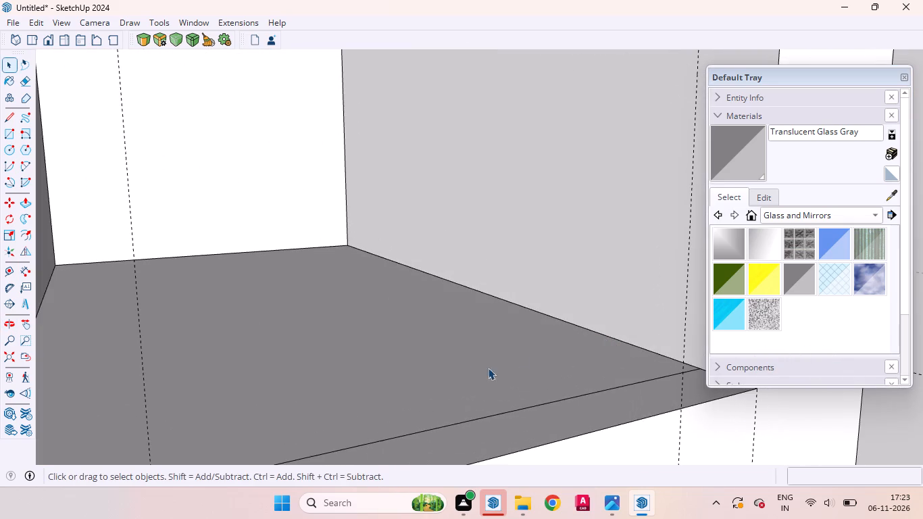
left_click(467, 367)
middle_click_drag(437, 349, 416, 418)
key("p")
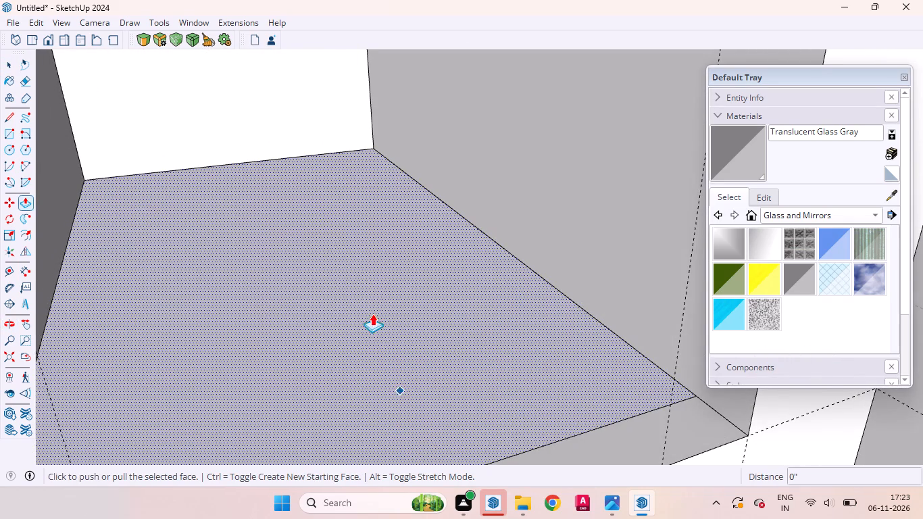
scroll(368, 299, "down", 9)
left_click(364, 296)
scroll(368, 322, "down", 3)
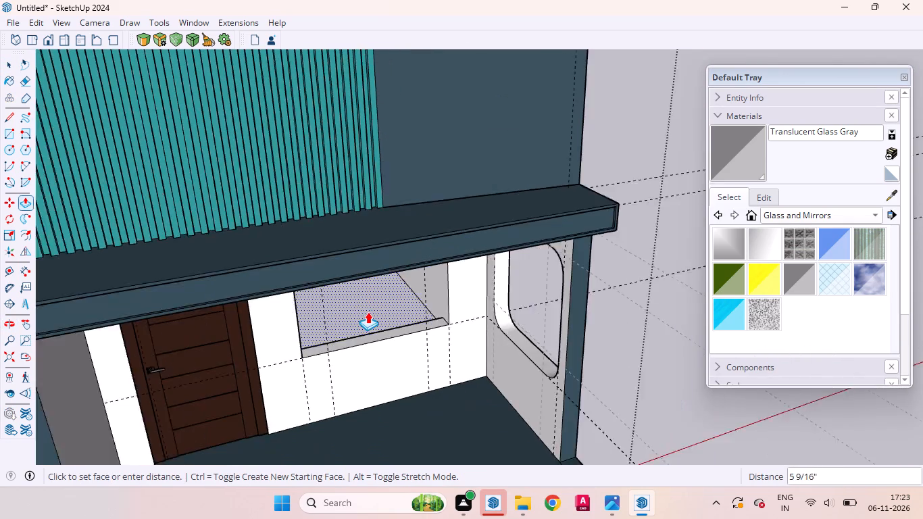
scroll(368, 312, "down", 4)
left_click(400, 392)
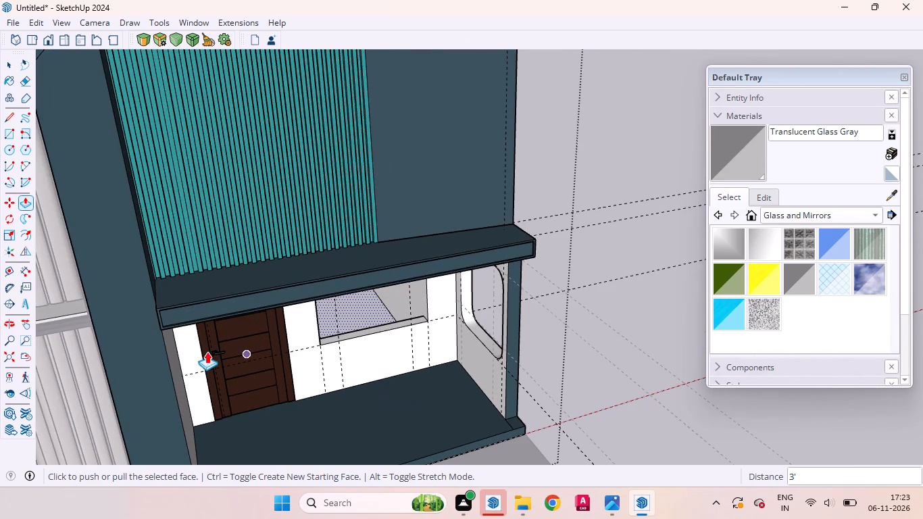
Push the recess's door-side face, behind its narrow front strip, outward by the same distance as the floor.
middle_click_drag(355, 397, 155, 266)
scroll(527, 291, "up", 6)
scroll(345, 365, "down", 1)
scroll(345, 365, "up", 1)
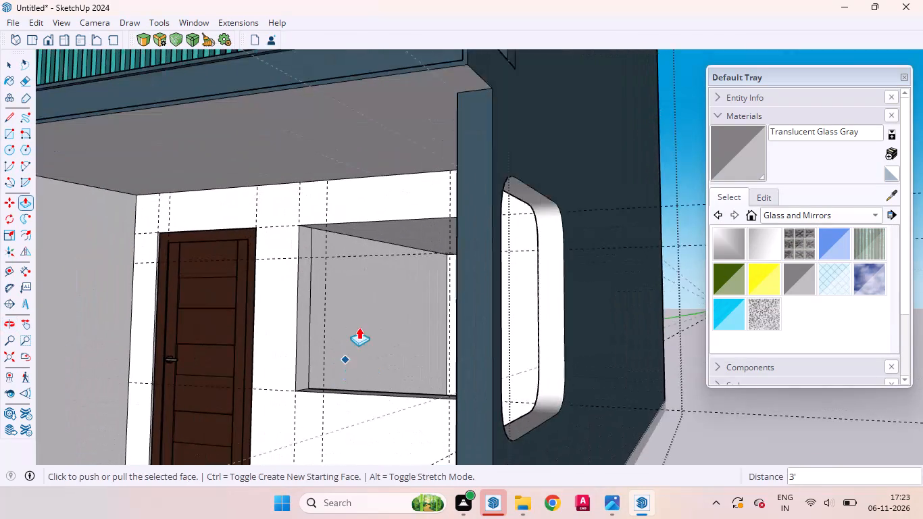
key("space")
left_click(347, 317)
key("p")
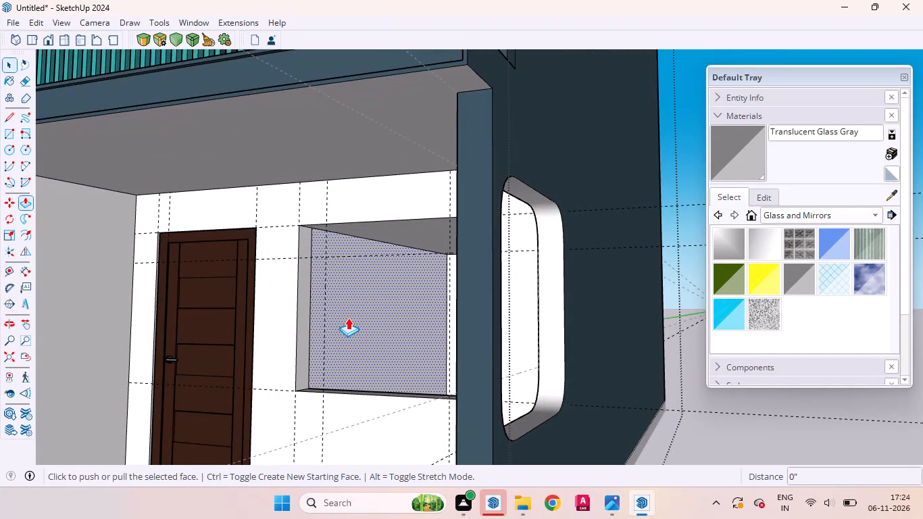
double_click(348, 318)
key("space")
Copy the recess's vertical front edge on the side away from the door 8" inward along the side face.
scroll(355, 335, "down", 1)
scroll(356, 335, "up", 2)
scroll(357, 335, "down", 3)
middle_click_drag(316, 355, 443, 301)
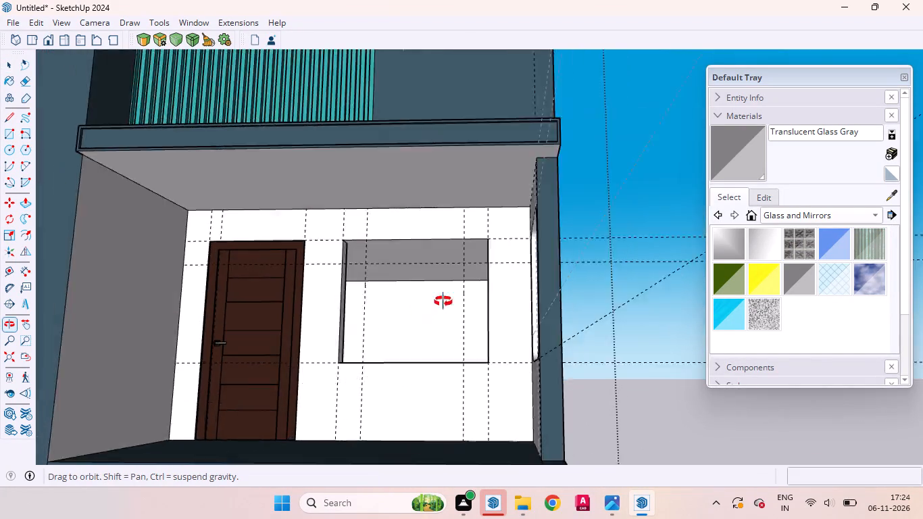
middle_click_drag(443, 301, 547, 330)
scroll(547, 335, "up", 2)
scroll(547, 335, "down", 1)
scroll(547, 335, "up", 1)
scroll(547, 335, "down", 6)
middle_click_drag(497, 320, 491, 468)
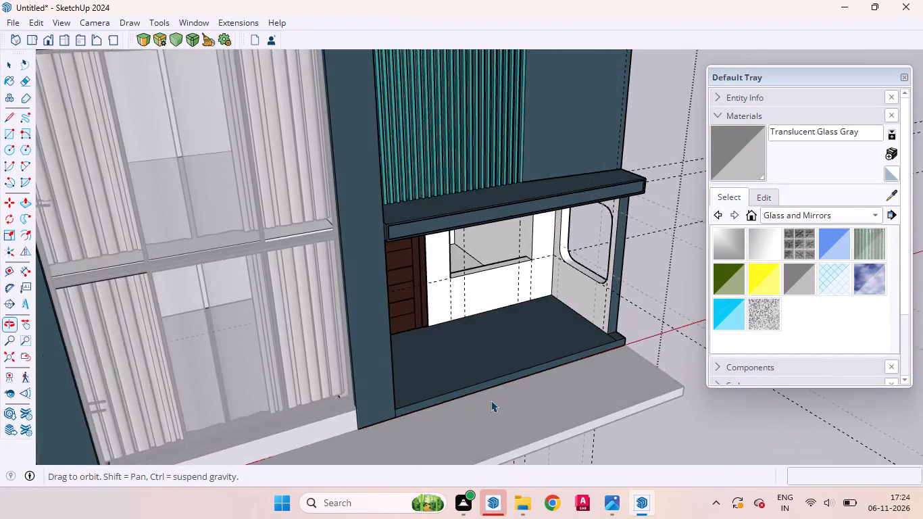
scroll(503, 290, "up", 14)
middle_click_drag(536, 232, 528, 61)
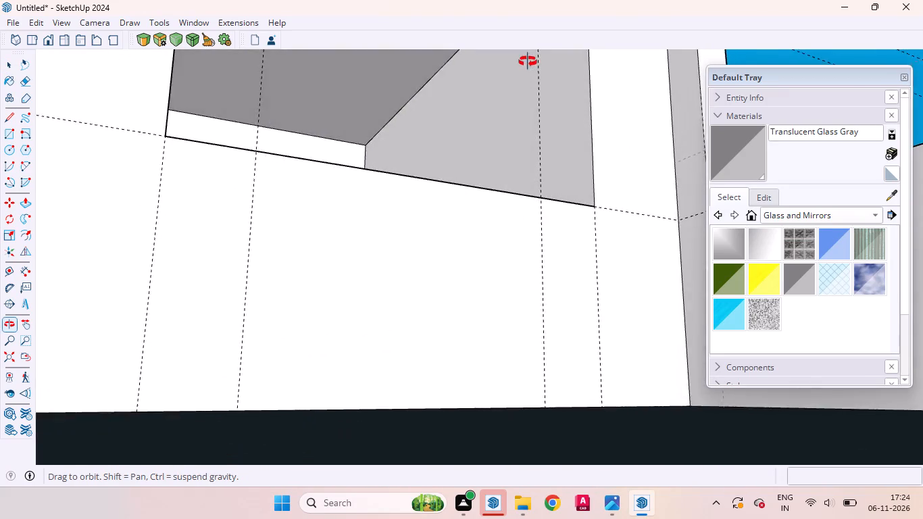
middle_click_drag(528, 61, 524, 165)
scroll(447, 330, "down", 9)
scroll(488, 153, "up", 4)
middle_click_drag(489, 176, 497, 128)
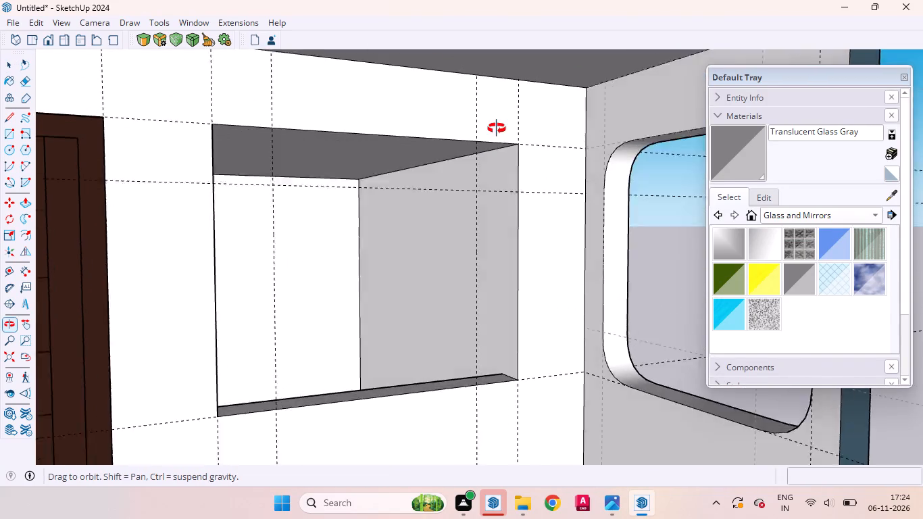
middle_click_drag(497, 128, 568, 182)
scroll(541, 313, "up", 3)
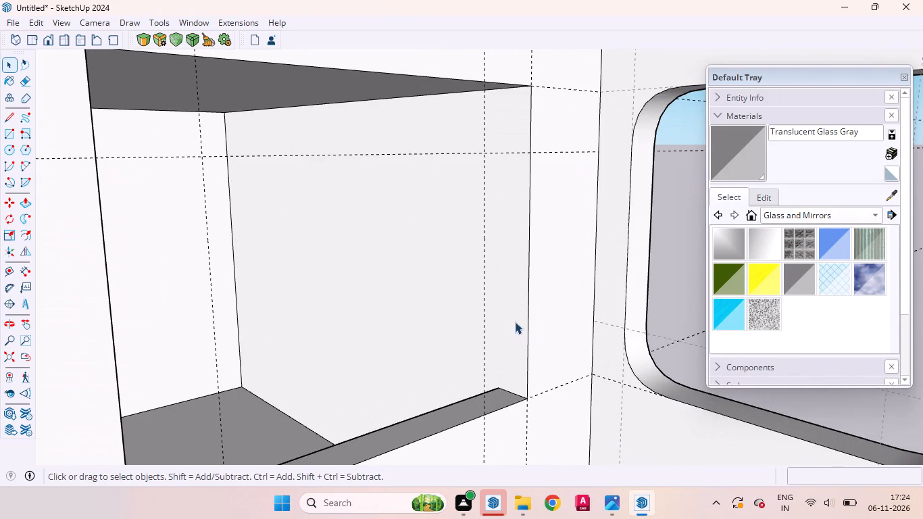
left_click(528, 316)
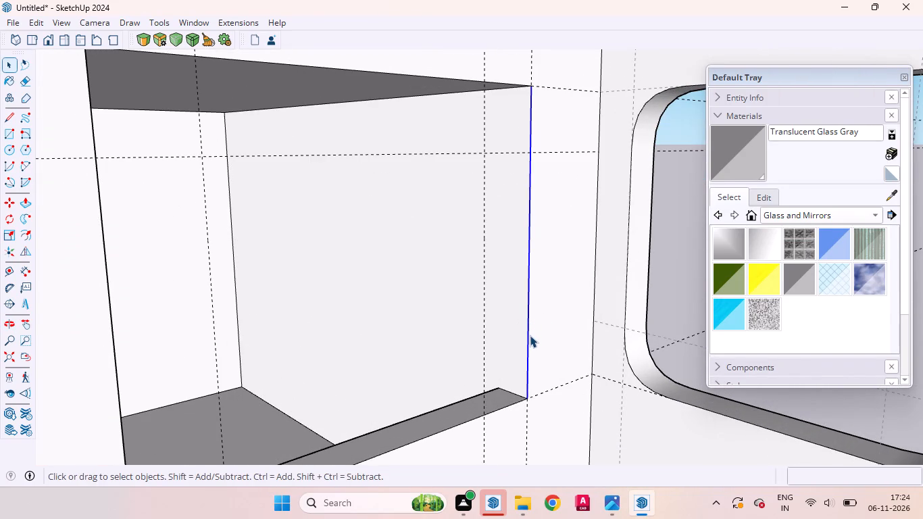
key("m")
scroll(522, 331, "up", 6)
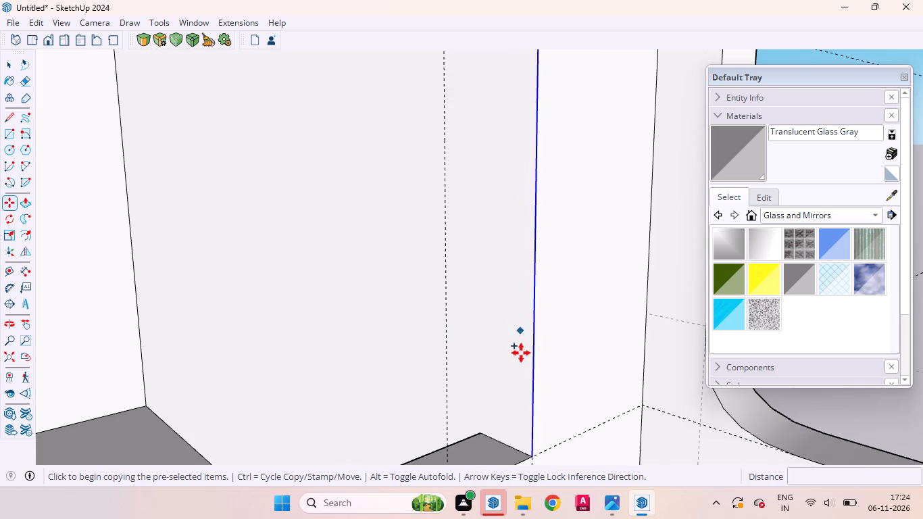
middle_click_drag(529, 368, 568, 374)
left_click(514, 365)
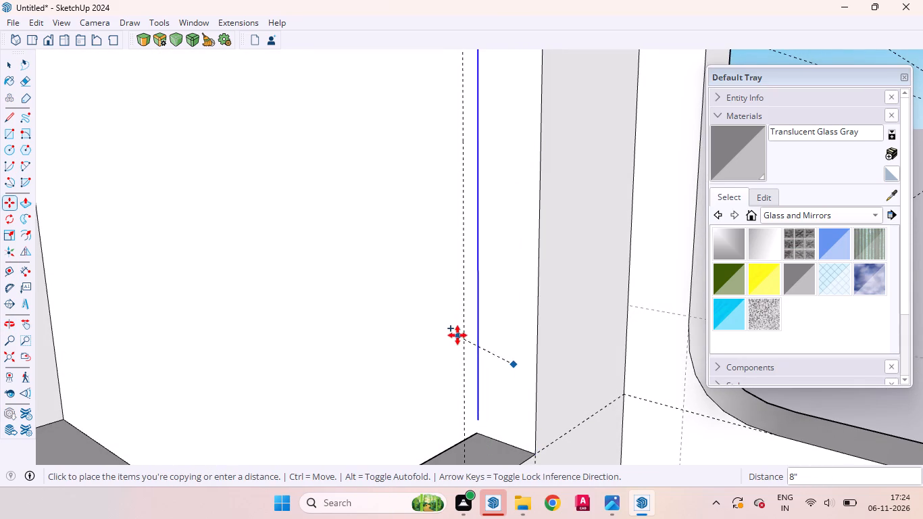
left_click(457, 345)
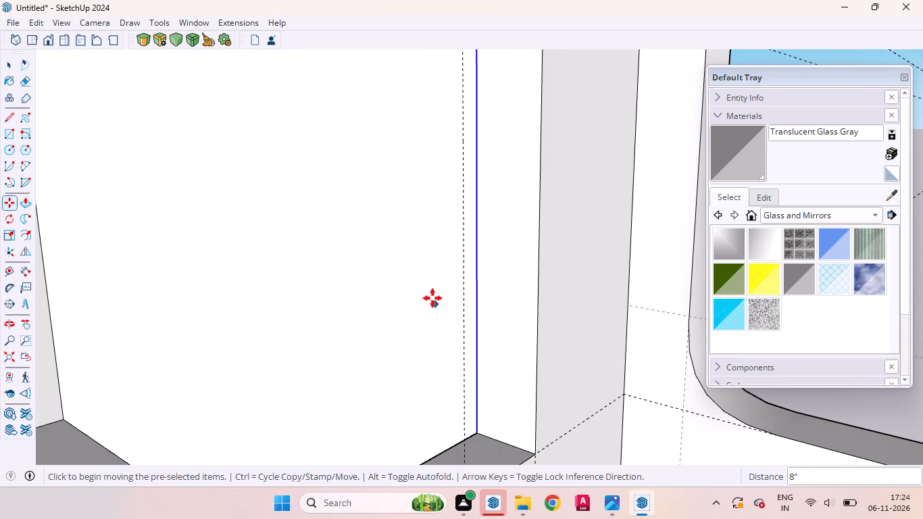
Push the recess's side face away from the door outward, leaving the 8" front strip in place.
key("space")
left_click(424, 287)
key("p")
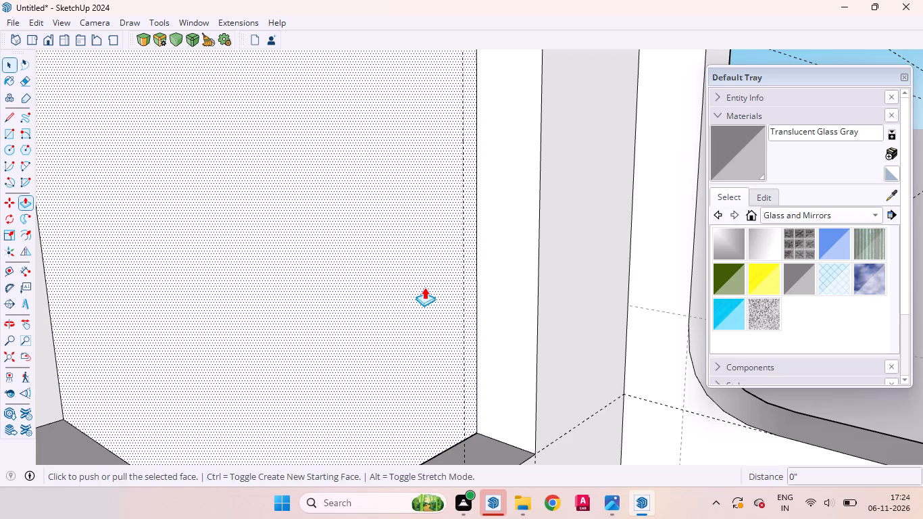
left_click_drag(411, 295, 456, 257)
scroll(478, 332, "up", 5)
middle_click_drag(480, 359, 520, 365)
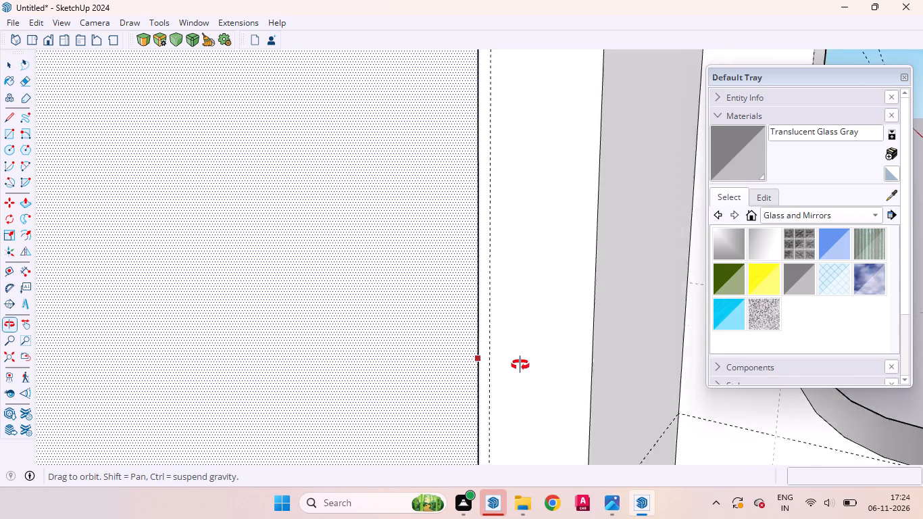
middle_click_drag(520, 365, 354, 339)
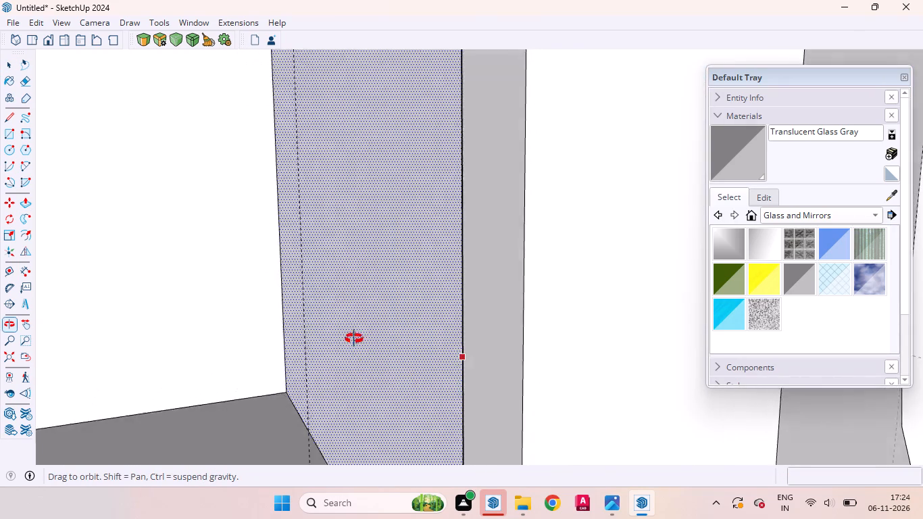
middle_click_drag(354, 339, 329, 288)
scroll(328, 283, "up", 1)
scroll(328, 282, "down", 13)
middle_click_drag(307, 230, 278, 172)
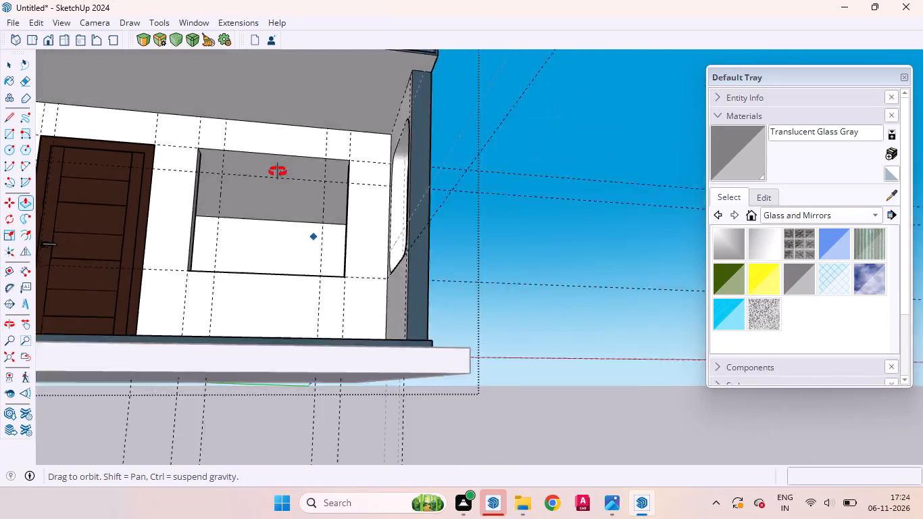
middle_click_drag(278, 172, 264, 158)
key("space")
Copy the recess ceiling's front edge 8" inward along the ceiling.
scroll(280, 137, "up", 9)
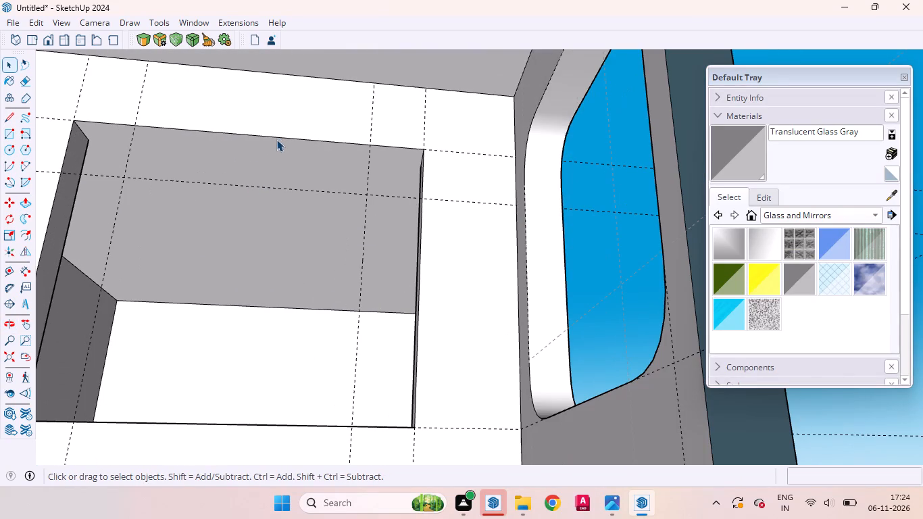
left_click(276, 139)
key("m")
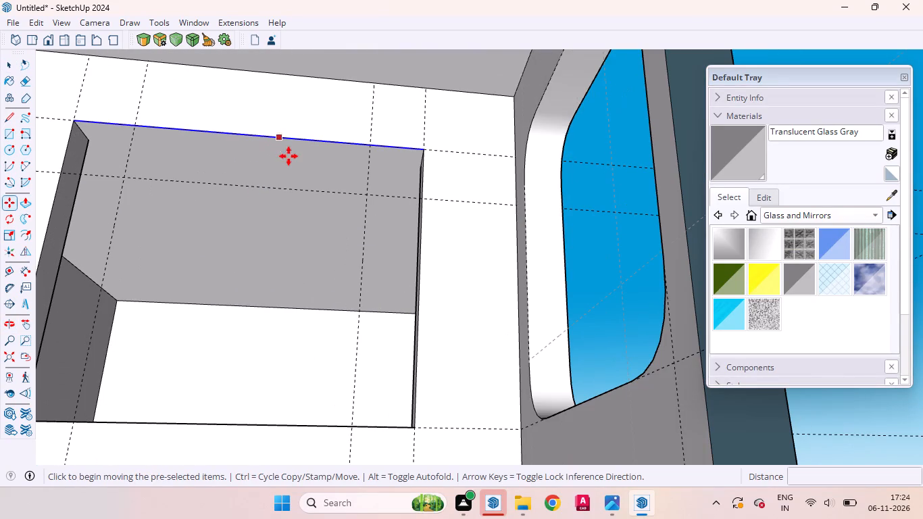
left_click(290, 155)
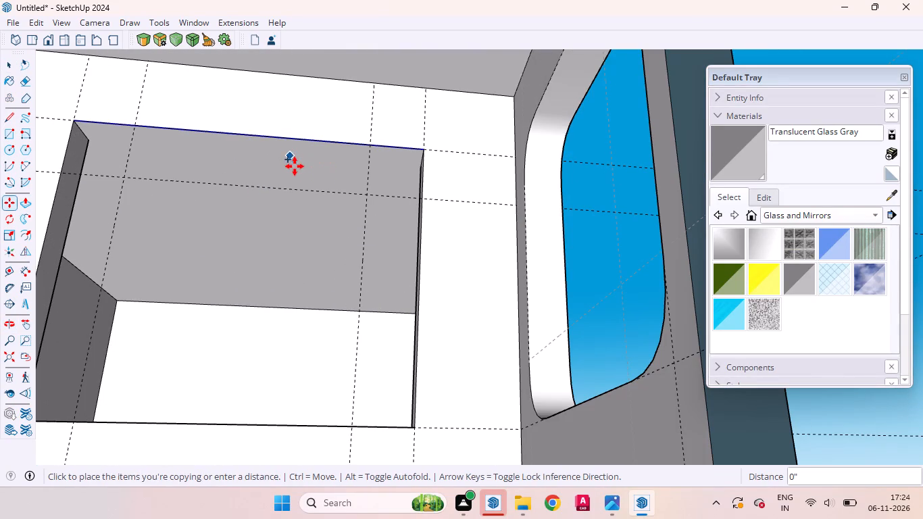
scroll(297, 170, "up", 4)
left_click(297, 170)
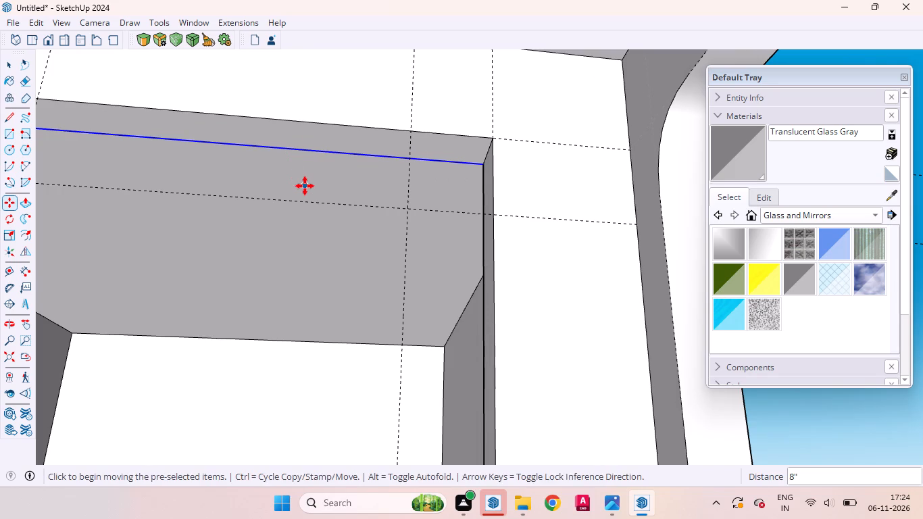
Push the recess ceiling behind the 8" strip upward, repeating the last push distance.
key("space")
left_click(305, 184)
key("p")
double_click(305, 184)
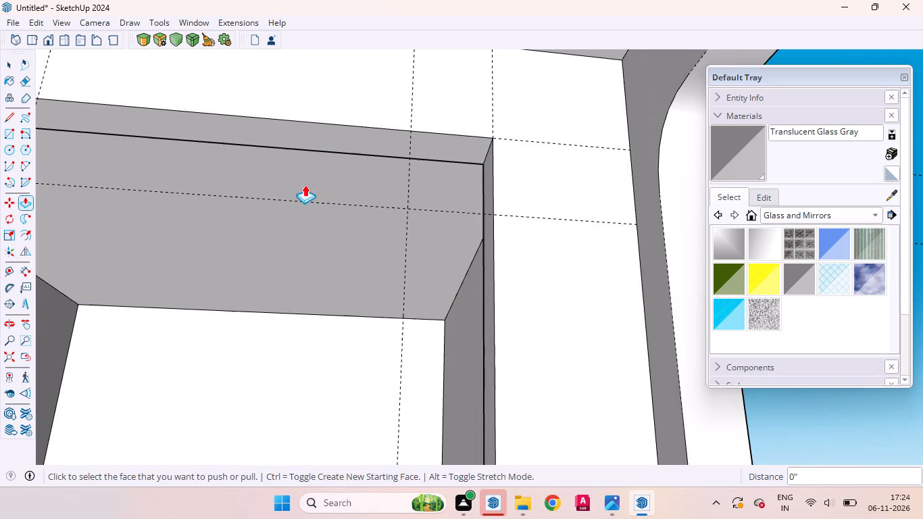
key("space")
Unhide the brown-framed window in the porch's back wall and close the wall group.
scroll(330, 222, "down", 11)
middle_click_drag(342, 242, 355, 393)
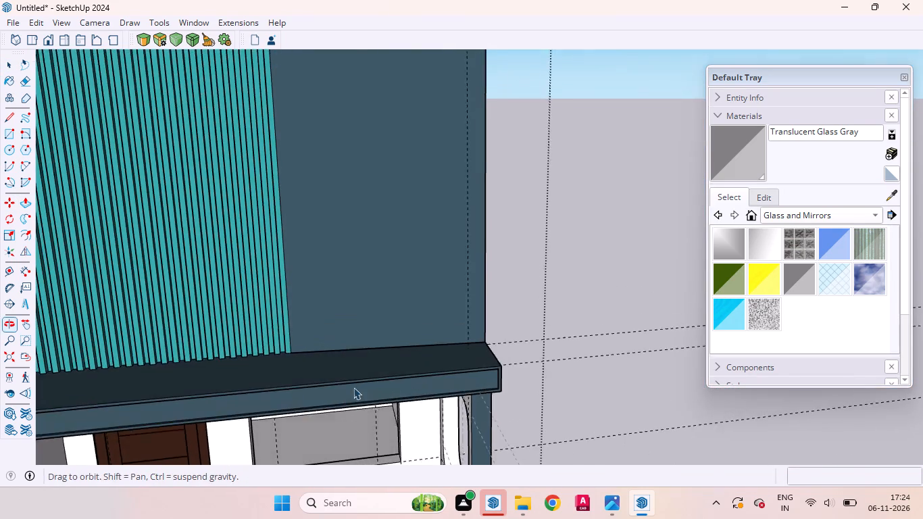
scroll(331, 257, "down", 7)
middle_click_drag(440, 340, 438, 232)
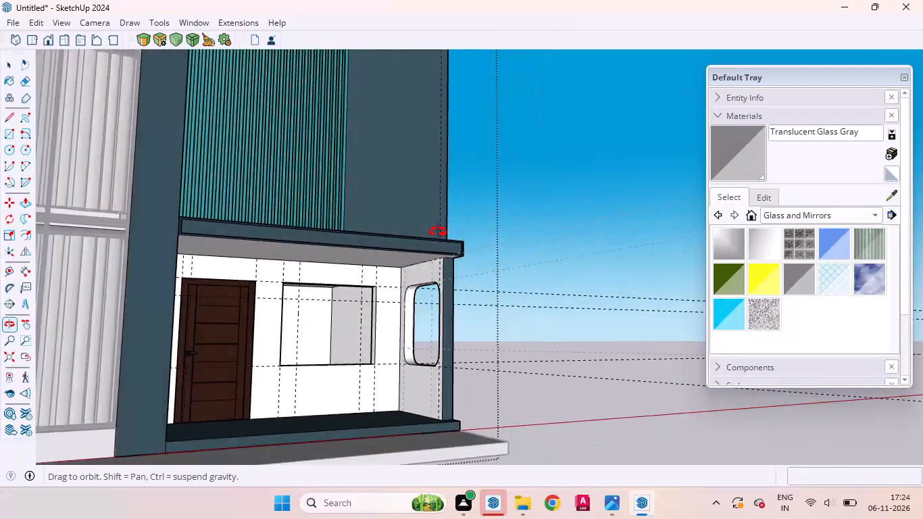
middle_click_drag(438, 232, 398, 179)
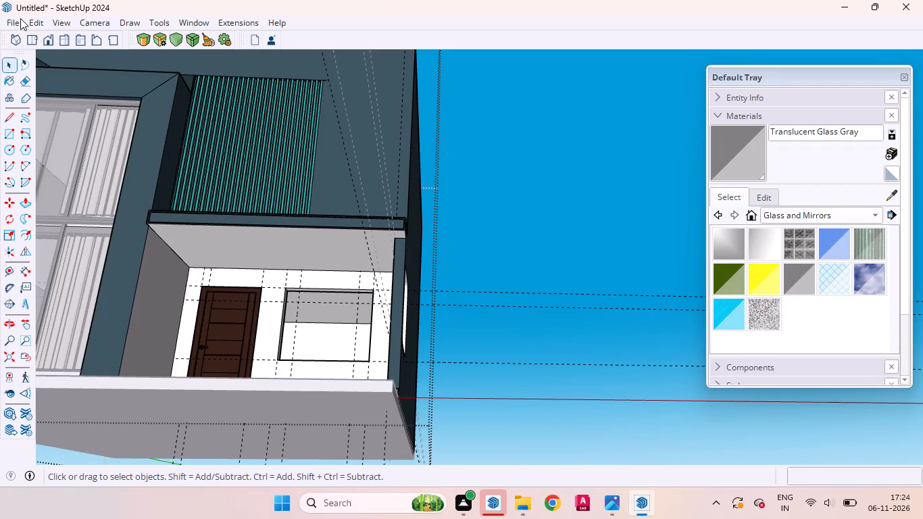
left_click(33, 20)
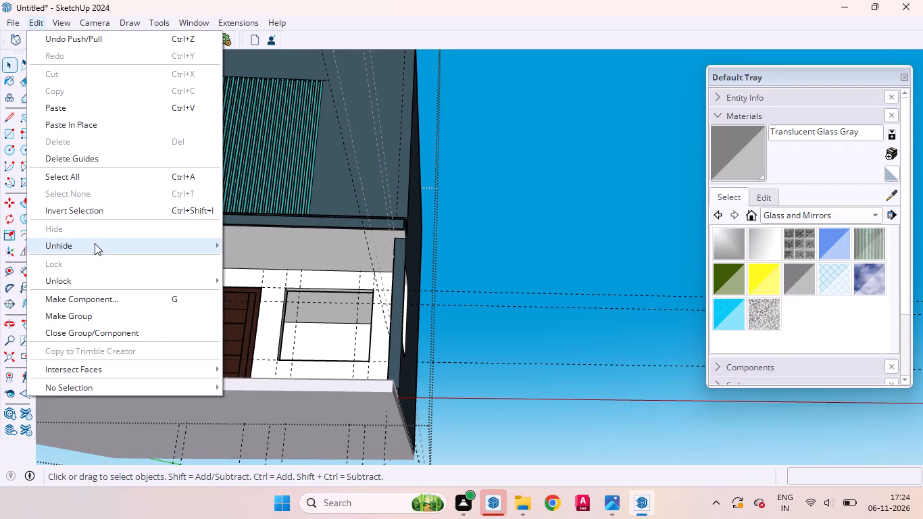
left_click(237, 262)
left_click(547, 218)
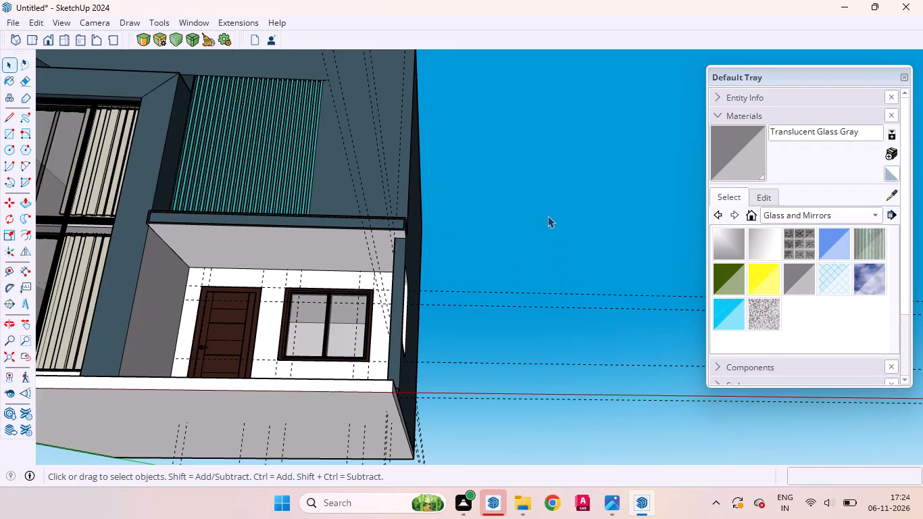
Examine the porch window and the enlarged recess behind its gray glazing from several angles, returning to the previous view.
middle_click_drag(470, 226, 514, 405)
scroll(360, 342, "up", 20)
scroll(286, 378, "down", 1)
scroll(286, 378, "up", 4)
middle_click_drag(314, 359, 248, 351)
scroll(474, 314, "down", 12)
scroll(432, 224, "up", 1)
scroll(432, 224, "down", 3)
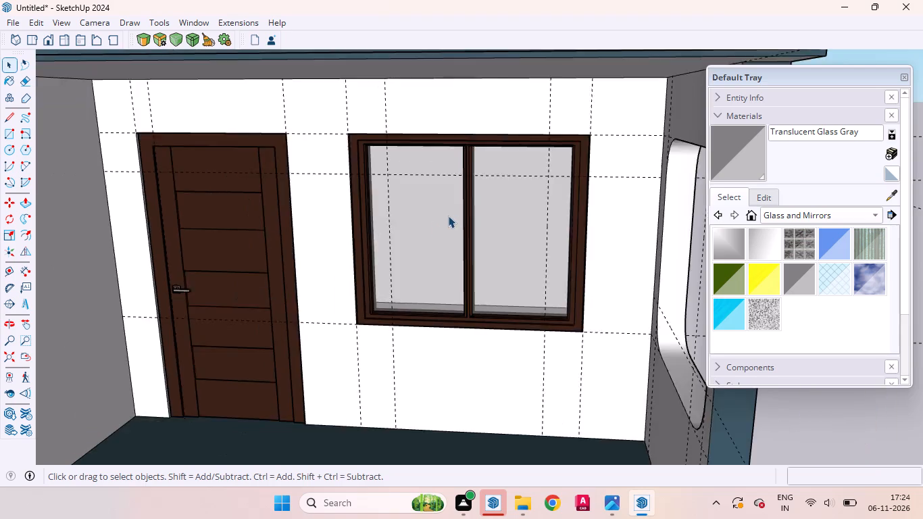
middle_click_drag(419, 274, 384, 149)
scroll(386, 226, "up", 7)
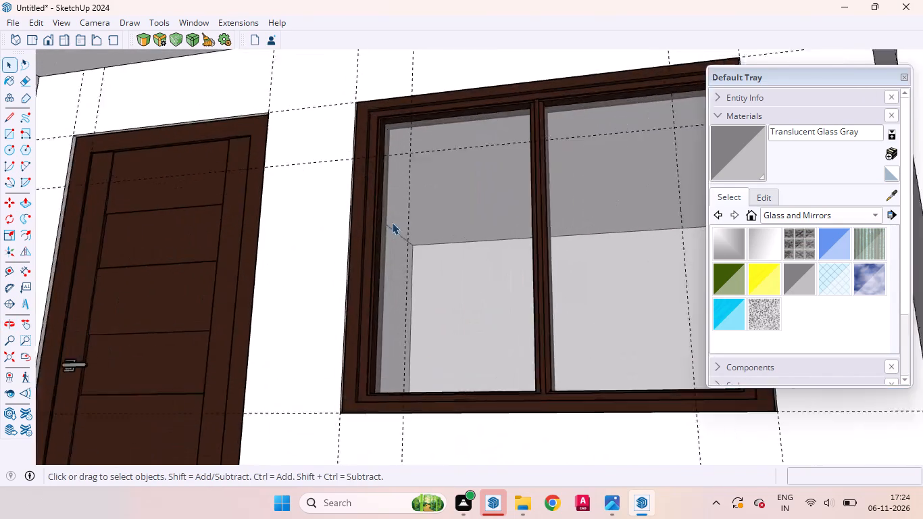
scroll(392, 222, "up", 12)
middle_click_drag(449, 289, 519, 213)
scroll(519, 213, "up", 1)
scroll(513, 214, "down", 8)
scroll(518, 214, "up", 1)
scroll(518, 214, "down", 10)
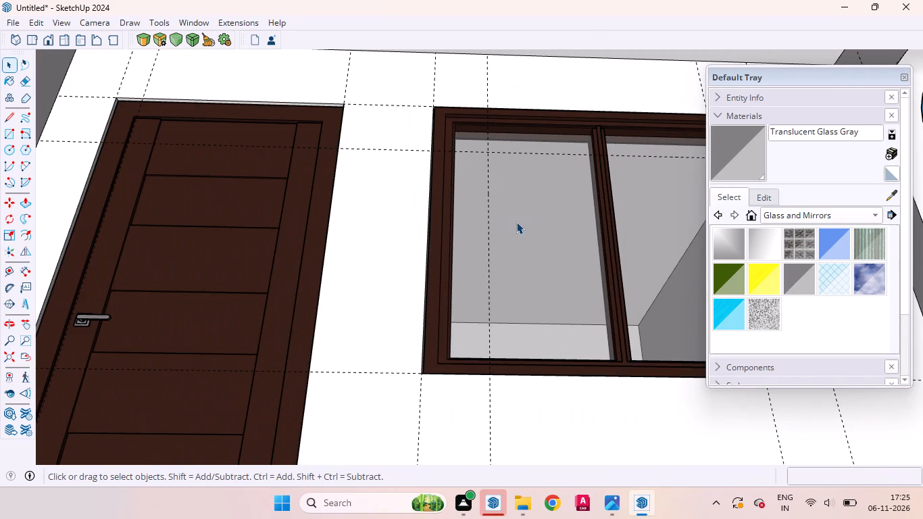
scroll(509, 222, "down", 8)
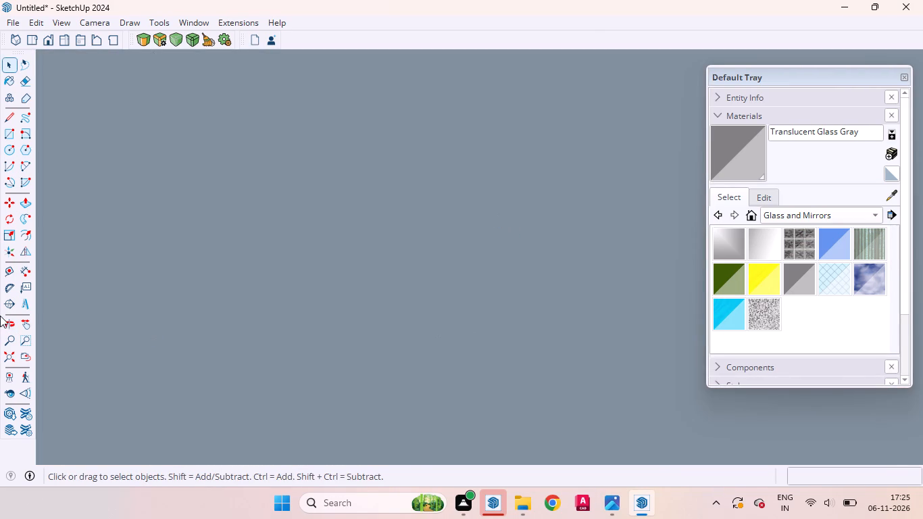
left_click(22, 363)
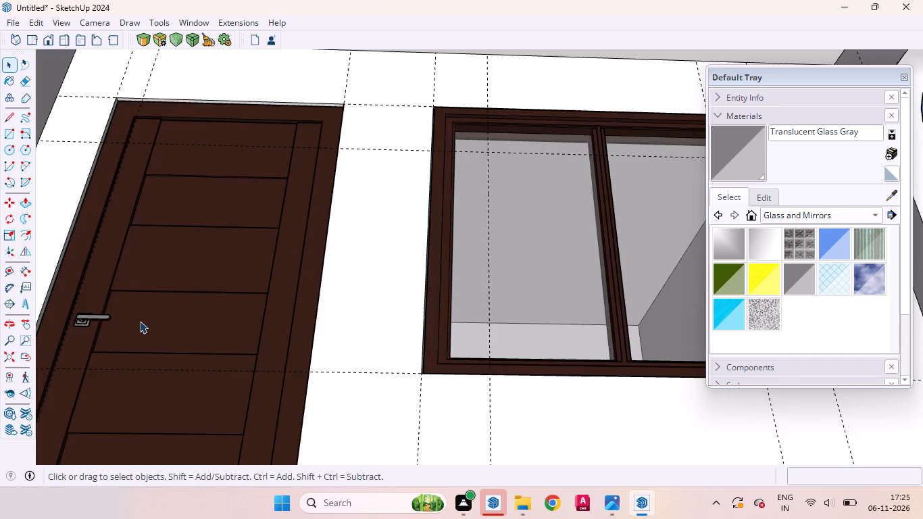
Erase the dashed construction guide lines inside the house wall group and close the group.
middle_click_drag(184, 293, 240, 518)
scroll(305, 317, "down", 20)
scroll(305, 317, "down", 7)
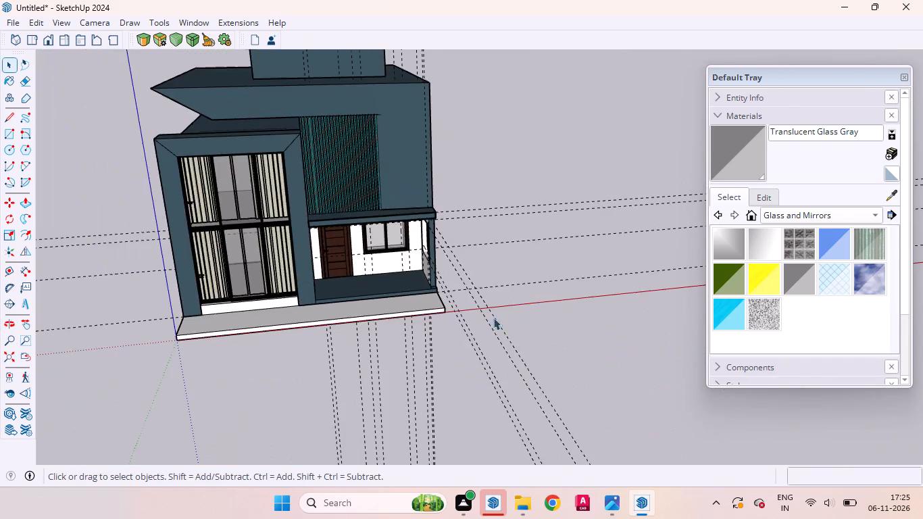
middle_click_drag(444, 341, 424, 203)
scroll(382, 313, "down", 4)
middle_click_drag(330, 280, 512, 378)
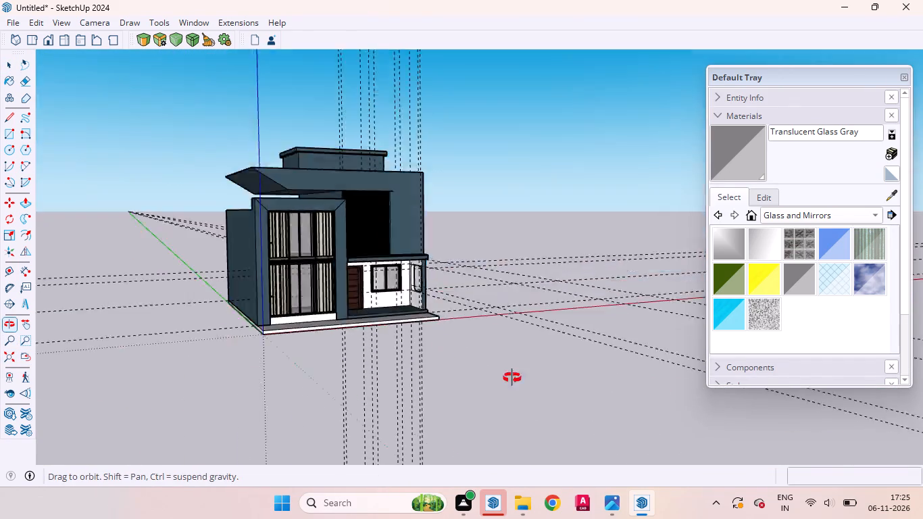
middle_click_drag(512, 378, 637, 414)
left_click_drag(671, 401, 570, 182)
double_click(329, 345)
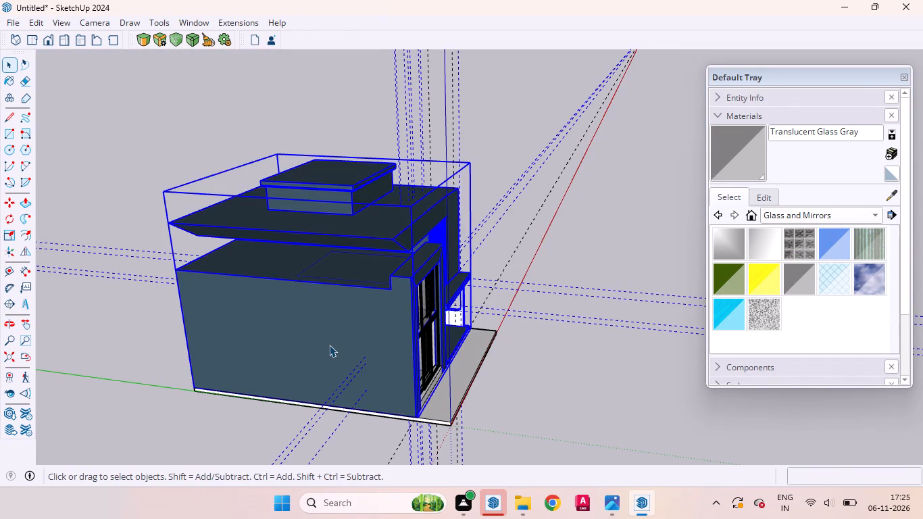
left_click_drag(628, 351, 559, 234)
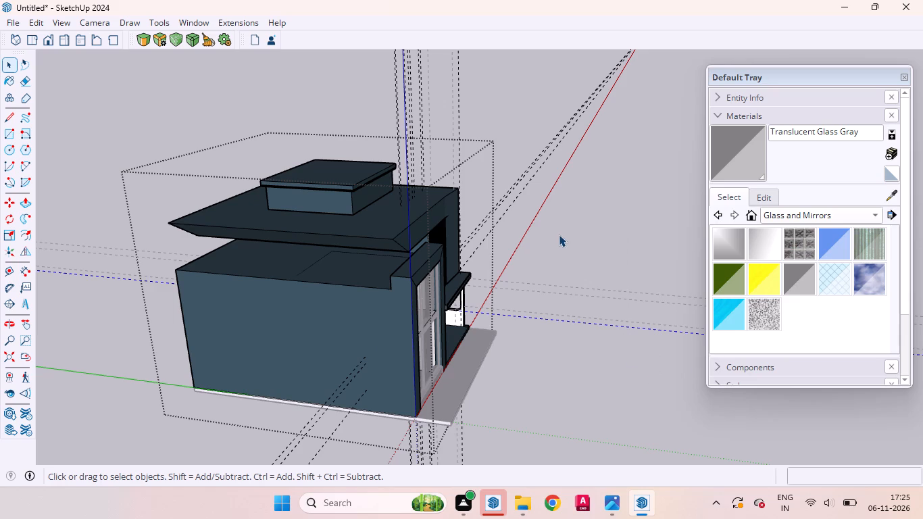
left_click_drag(591, 209, 488, 91)
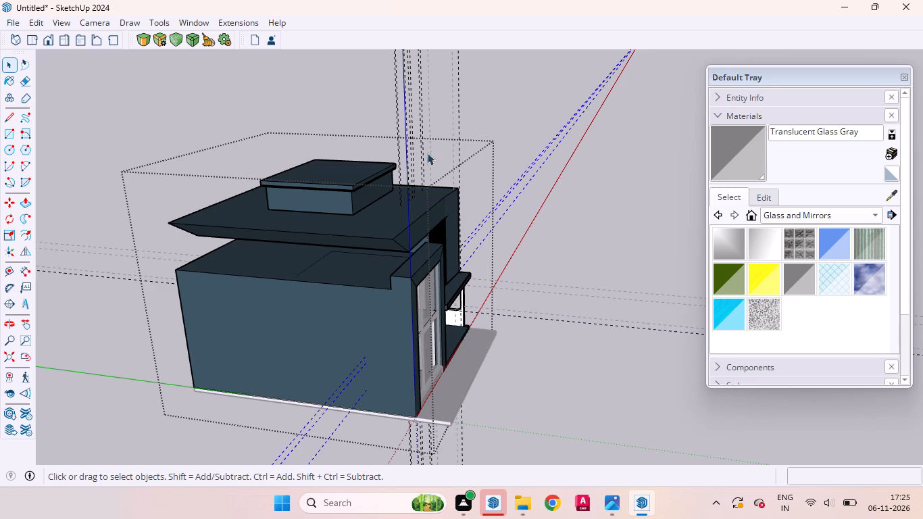
left_click(20, 79)
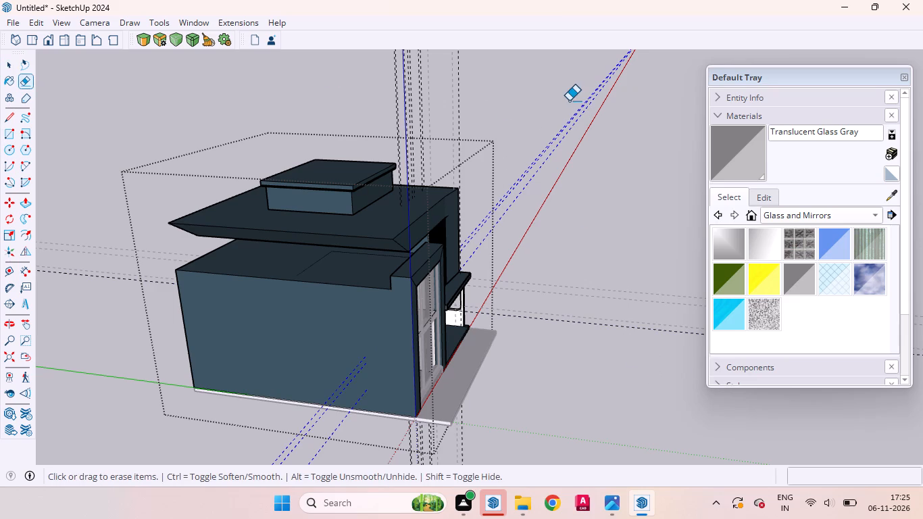
left_click_drag(576, 97, 3, 79)
scroll(0, 139, "down", 8)
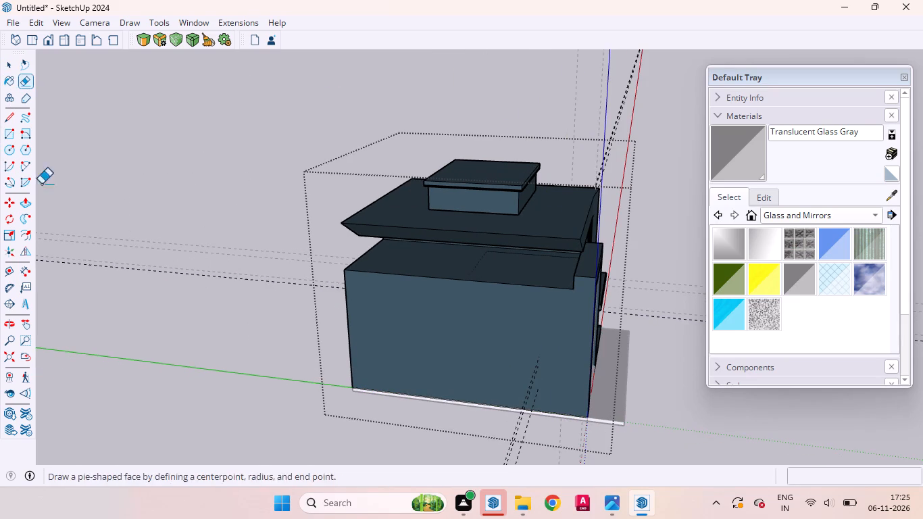
scroll(379, 201, "down", 9)
left_click_drag(594, 182, 464, 91)
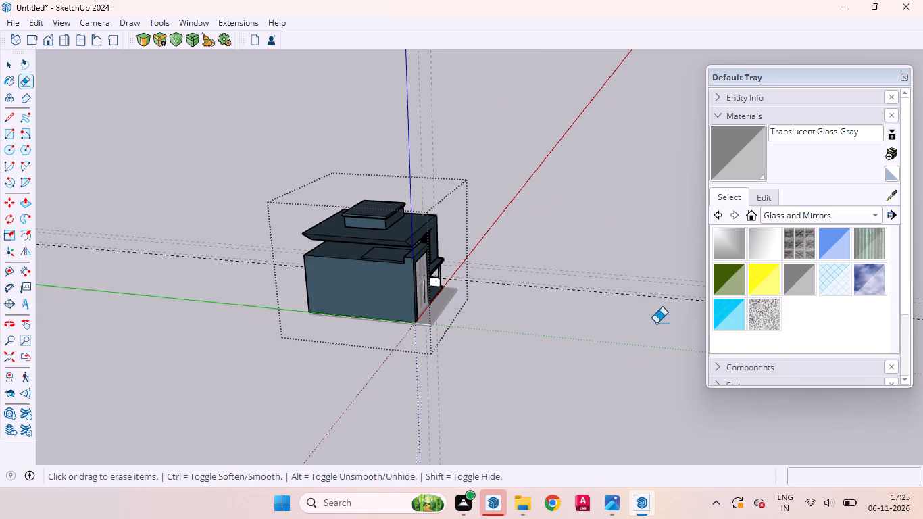
left_click_drag(649, 320, 627, 178)
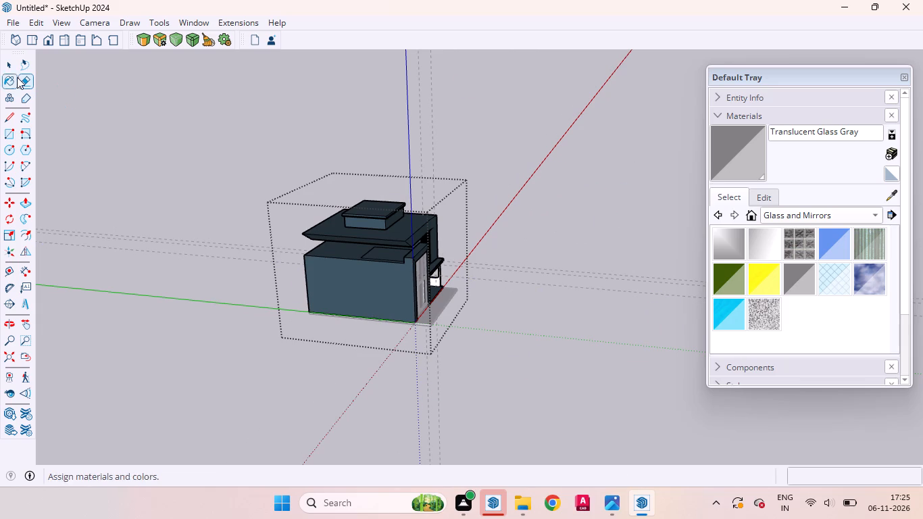
left_click(7, 66)
left_click(547, 305)
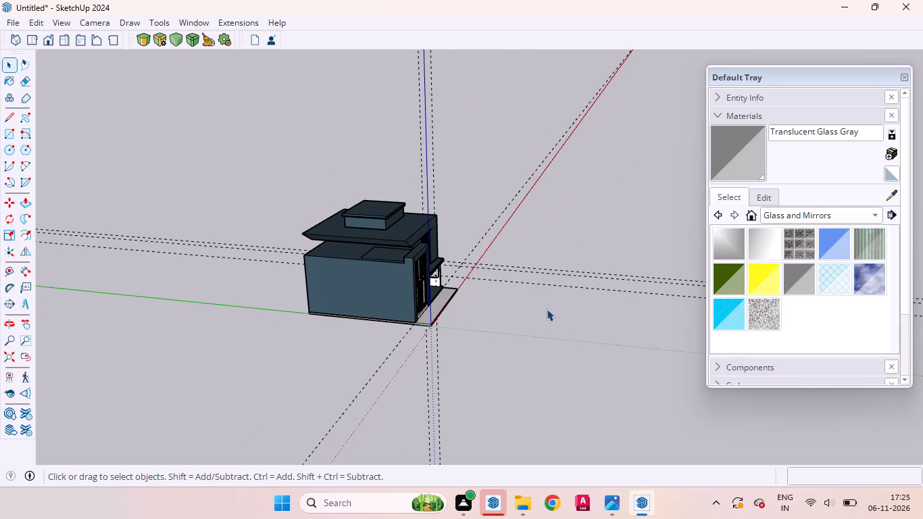
Erase all remaining dashed guide lines around the house outside the wall group.
left_click_drag(559, 324, 505, 224)
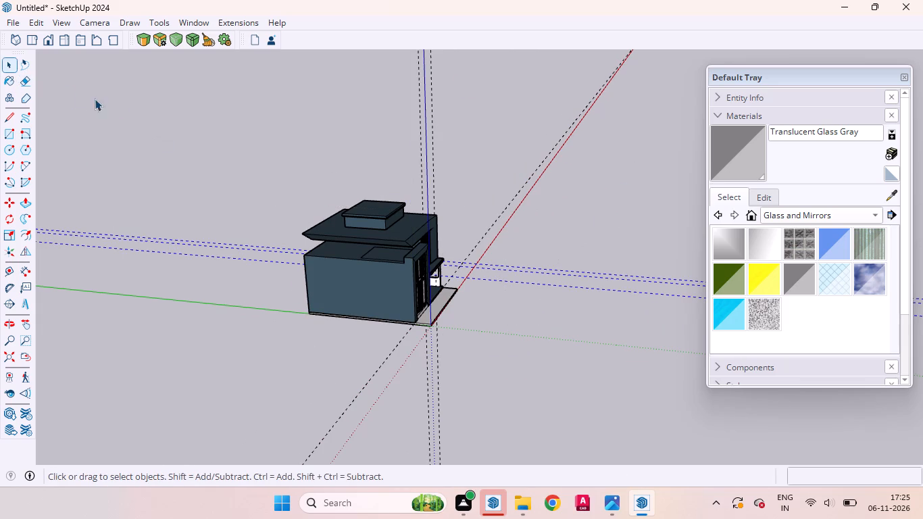
left_click(31, 79)
left_click_drag(544, 100, 120, 76)
left_click_drag(145, 79, 124, 336)
left_click_drag(449, 93, 628, 212)
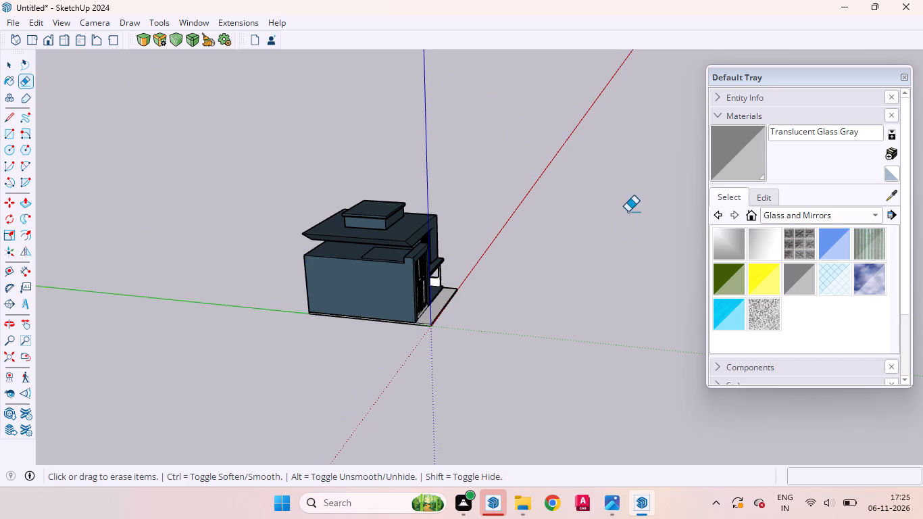
left_click(16, 63)
Examine the front facade and the ground-floor porch with its door and window from several angles.
middle_click_drag(439, 294, 299, 261)
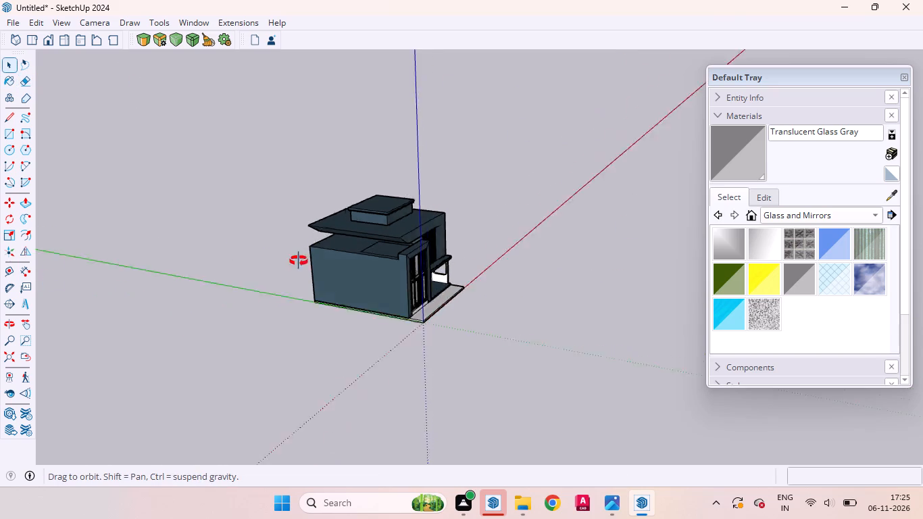
middle_click_drag(299, 261, 172, 168)
scroll(393, 215, "up", 15)
middle_click_drag(566, 403, 491, 418)
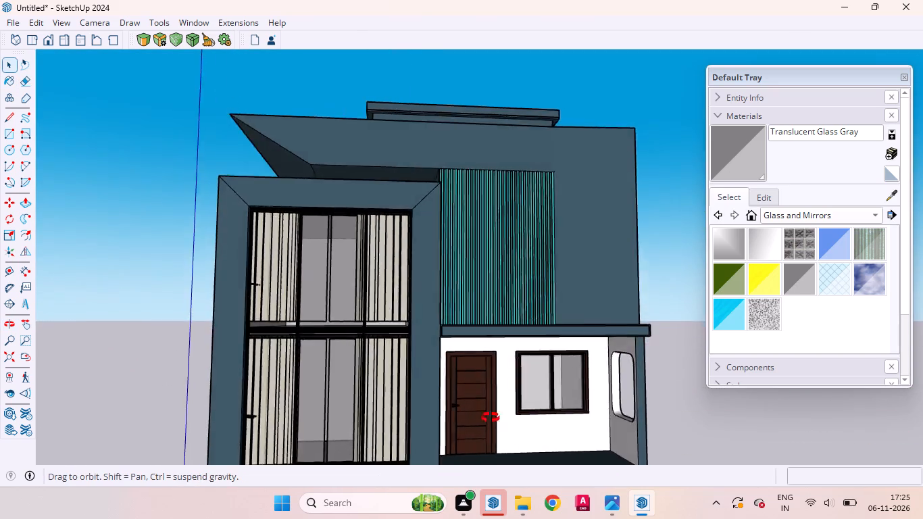
middle_click_drag(491, 418, 509, 462)
scroll(527, 424, "up", 3)
scroll(527, 424, "down", 2)
scroll(527, 424, "up", 5)
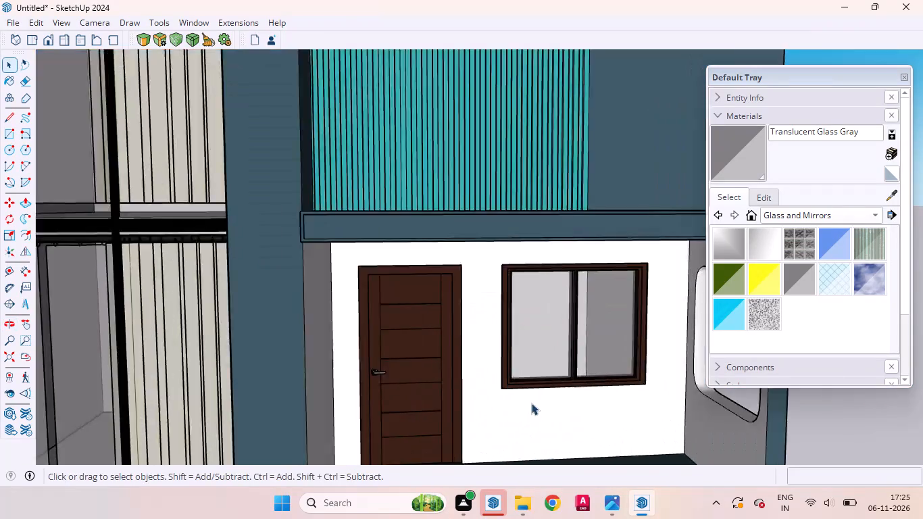
scroll(531, 403, "up", 1)
scroll(481, 335, "down", 11)
middle_click_drag(379, 330, 245, 283)
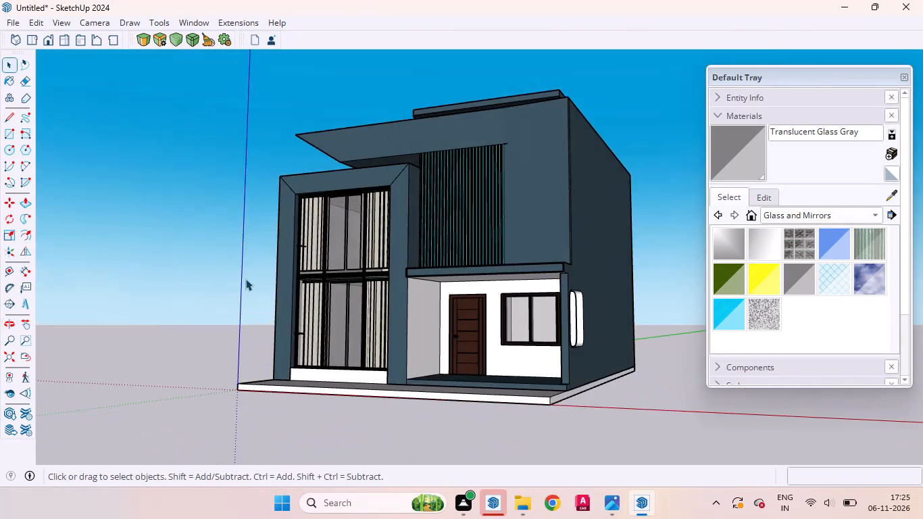
scroll(246, 286, "down", 1)
scroll(435, 364, "up", 8)
middle_click_drag(369, 416, 402, 502)
scroll(416, 401, "up", 2)
scroll(406, 379, "down", 6)
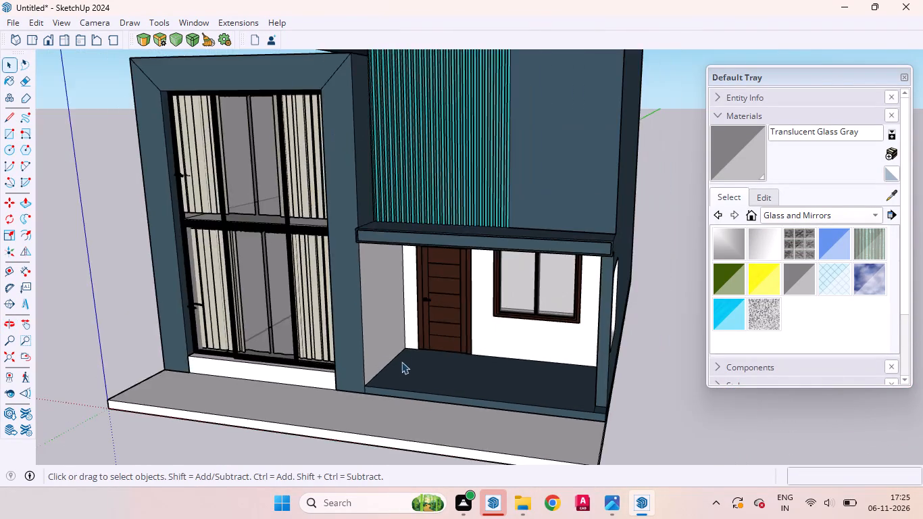
scroll(401, 362, "down", 5)
scroll(522, 376, "up", 16)
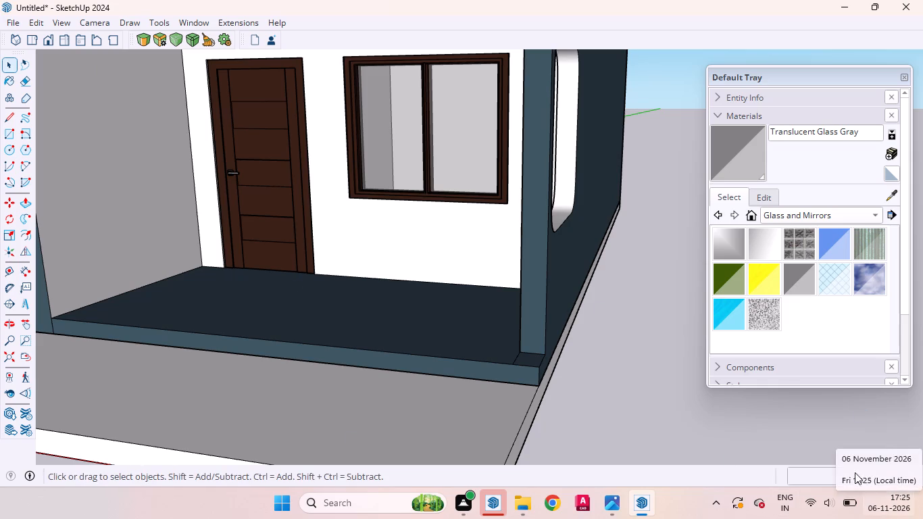
Open the house wall group and paint the porch floor white with Color M00 from the Colors collection.
left_click(875, 217)
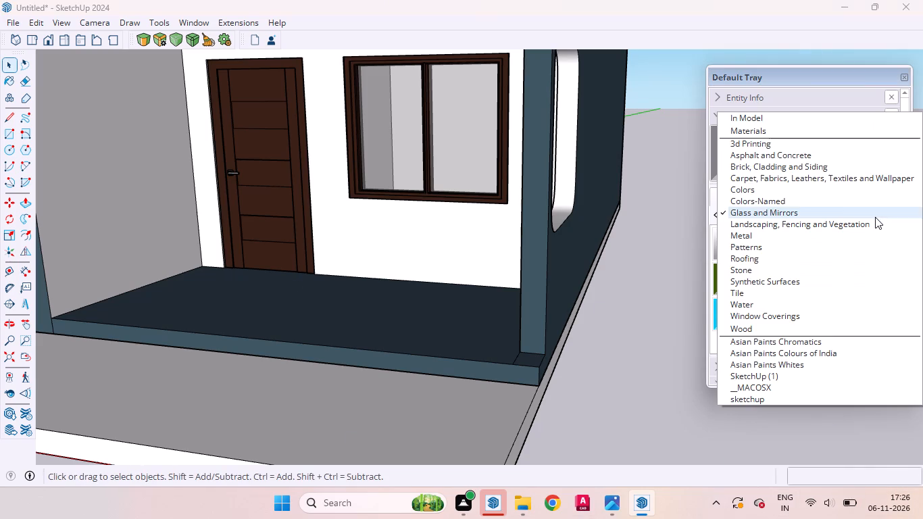
left_click(747, 188)
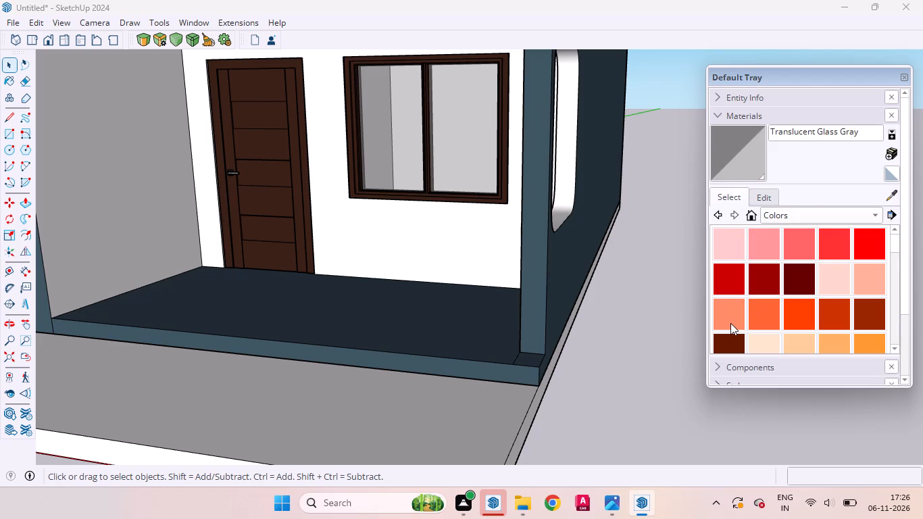
scroll(759, 266, "down", 6)
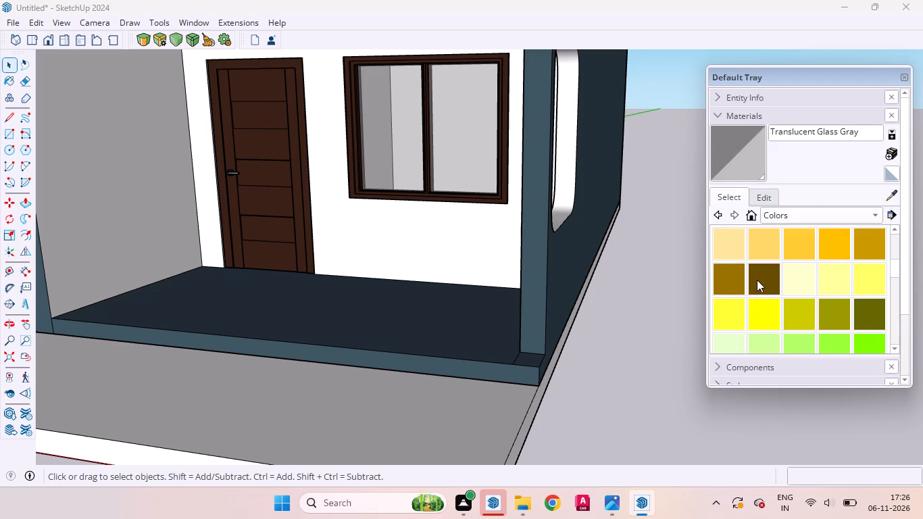
scroll(757, 281, "down", 15)
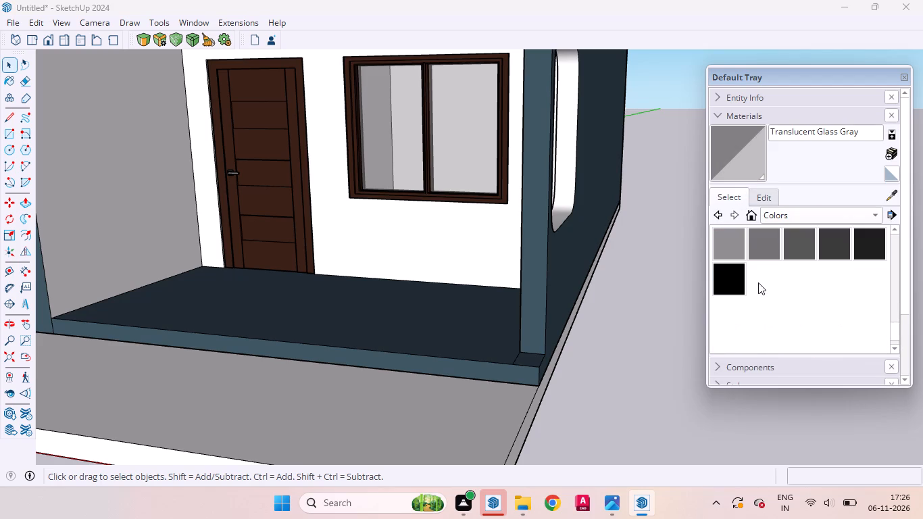
scroll(804, 306, "up", 1)
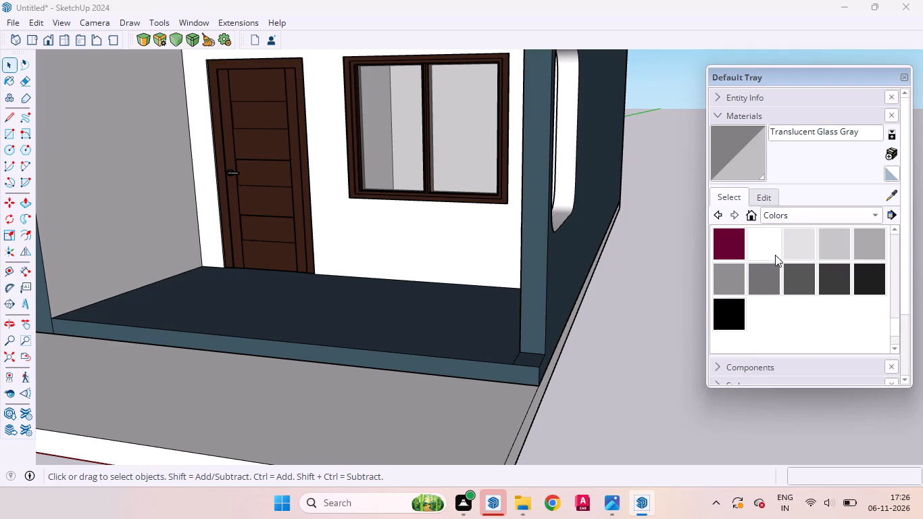
left_click(764, 249)
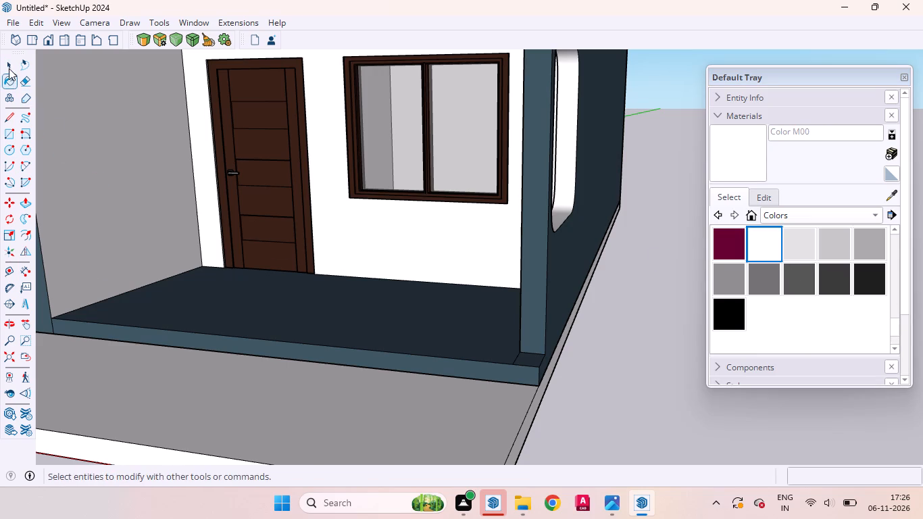
left_click(9, 68)
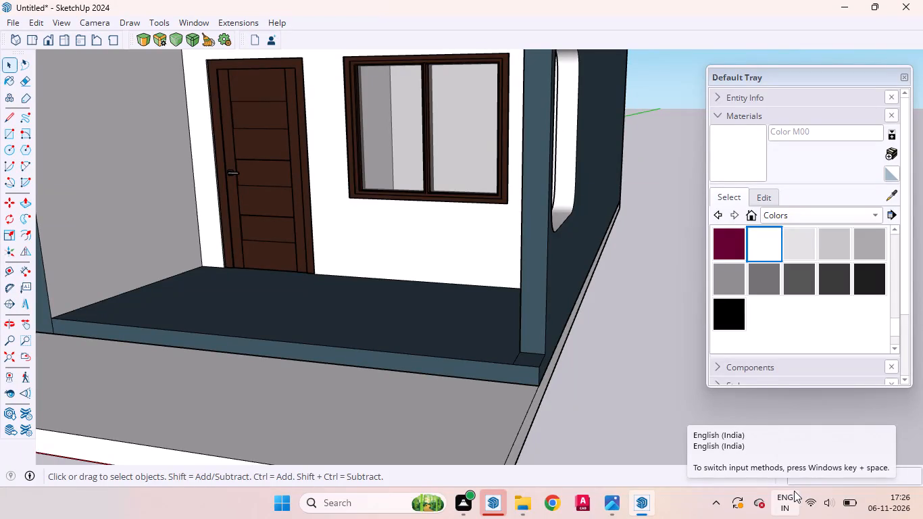
scroll(638, 460, "down", 4)
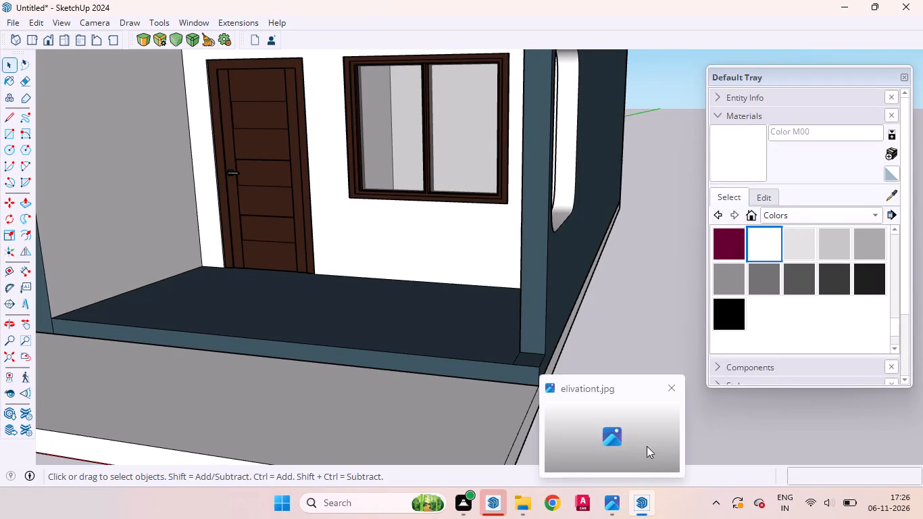
middle_click_drag(485, 343, 516, 438)
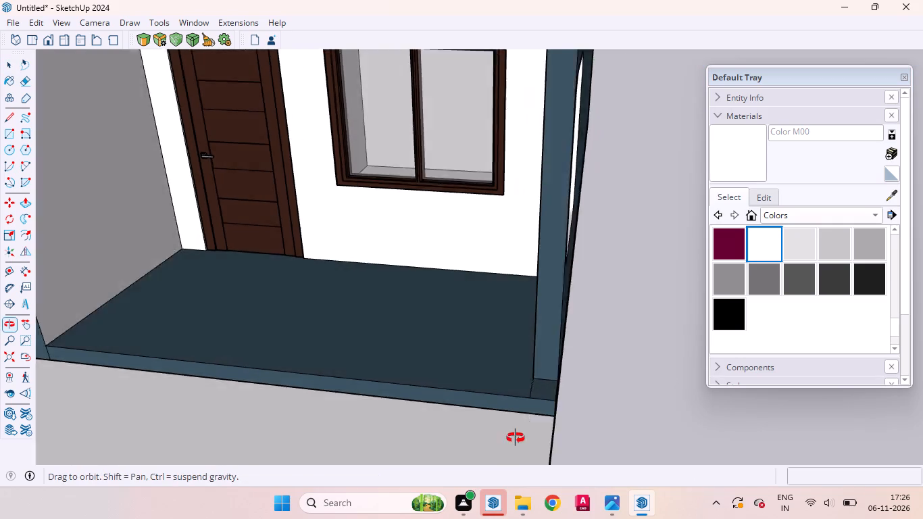
middle_click_drag(516, 438, 516, 439)
scroll(557, 378, "down", 7)
left_click(422, 359)
double_click(415, 359)
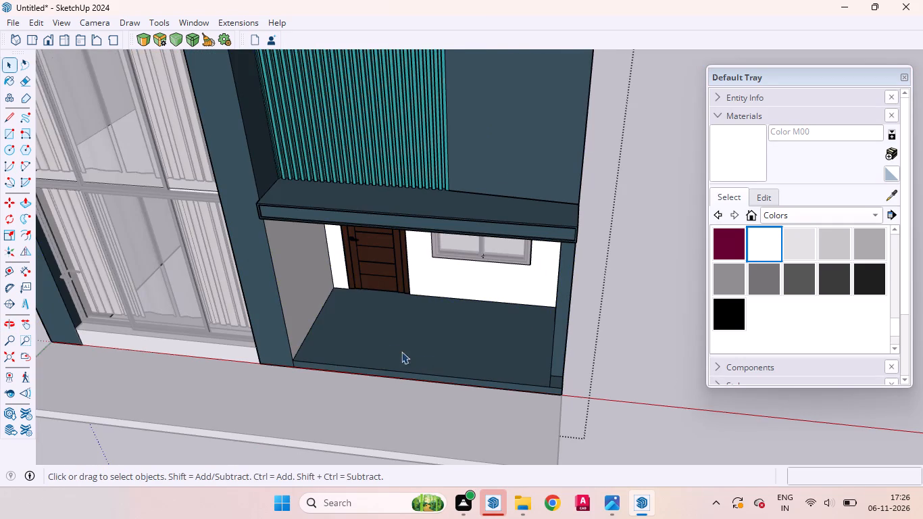
left_click(389, 348)
left_click(767, 247)
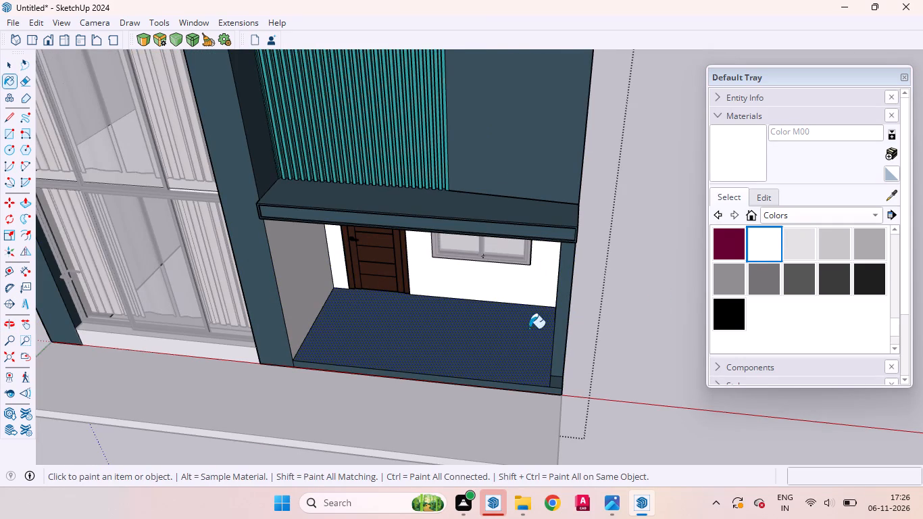
left_click(451, 366)
Paint the porch floor's front edge and the small floor patch at the corner column's base with Color M00.
scroll(539, 372, "up", 8)
left_click(561, 376)
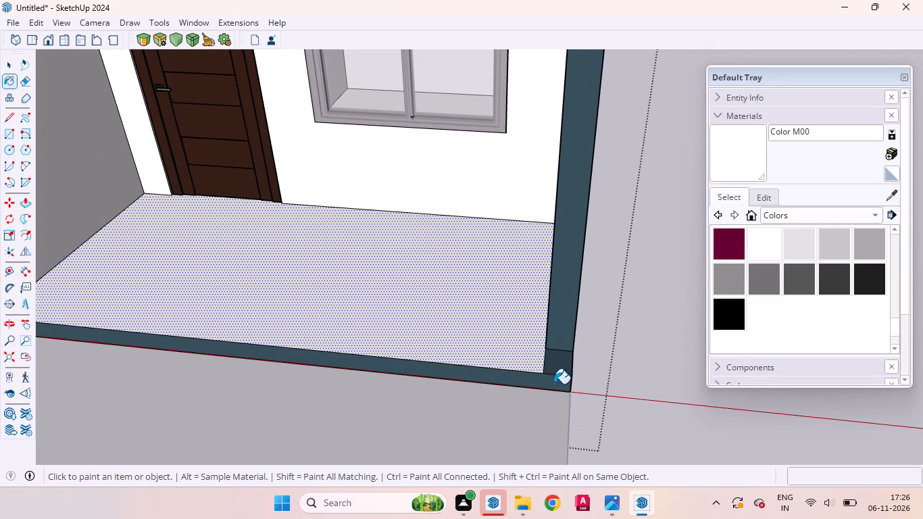
left_click(562, 355)
left_click(532, 381)
scroll(543, 371, "up", 3)
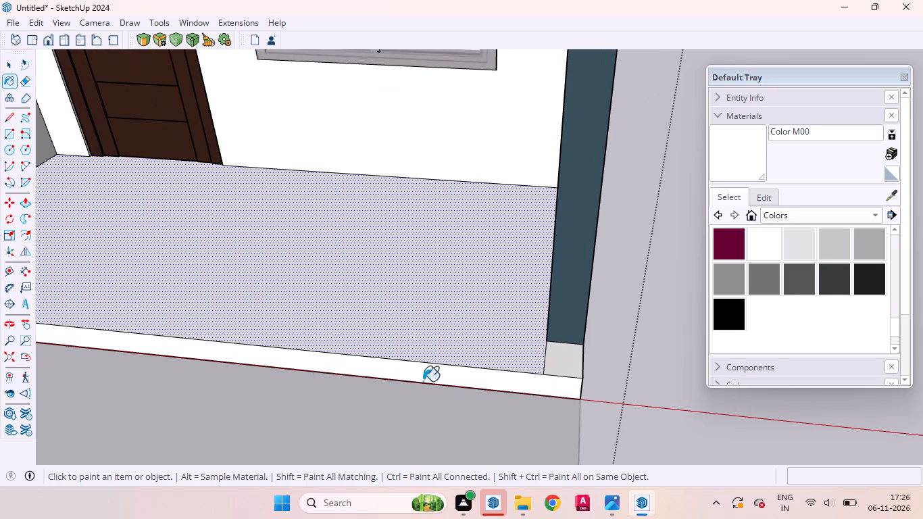
Erase the edges separating the small patch at the corner column's base from the porch floor.
left_click(7, 66)
left_click(26, 83)
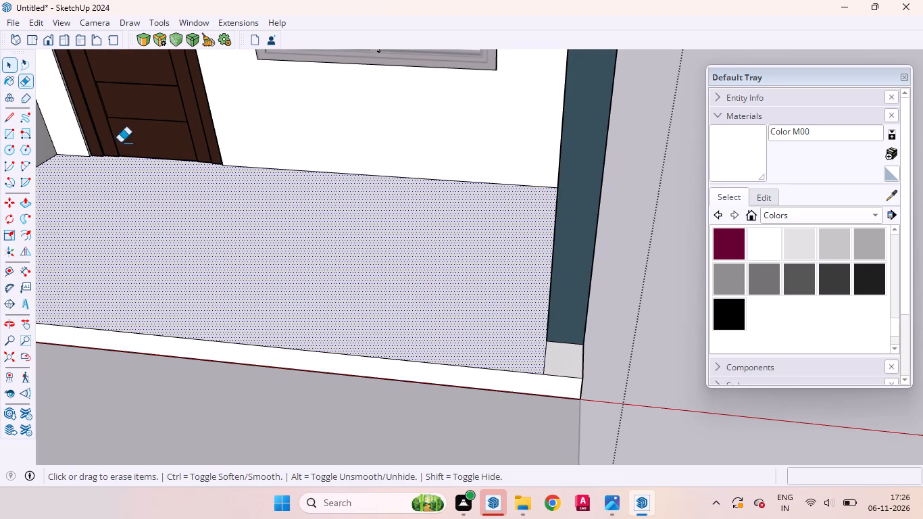
scroll(551, 371, "up", 9)
left_click_drag(439, 303, 480, 334)
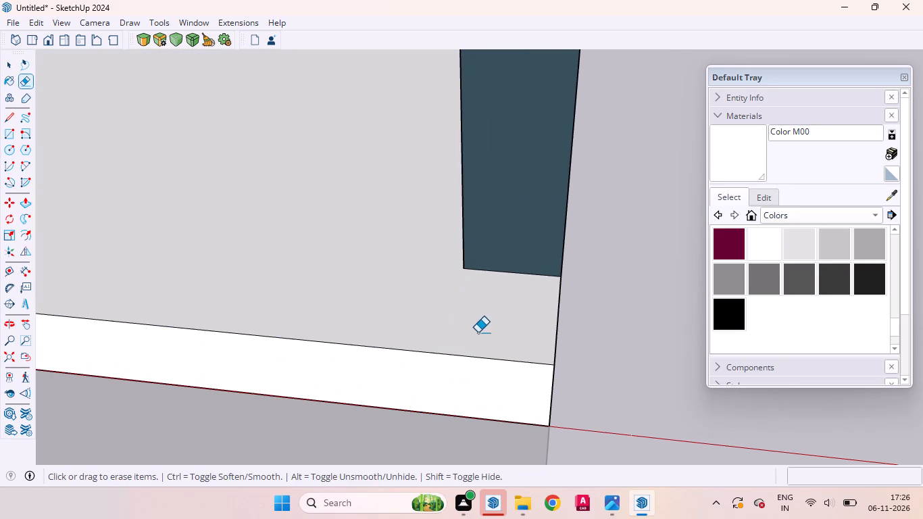
left_click(9, 66)
Close the house wall group to return to the whole model.
scroll(518, 518, "down", 6)
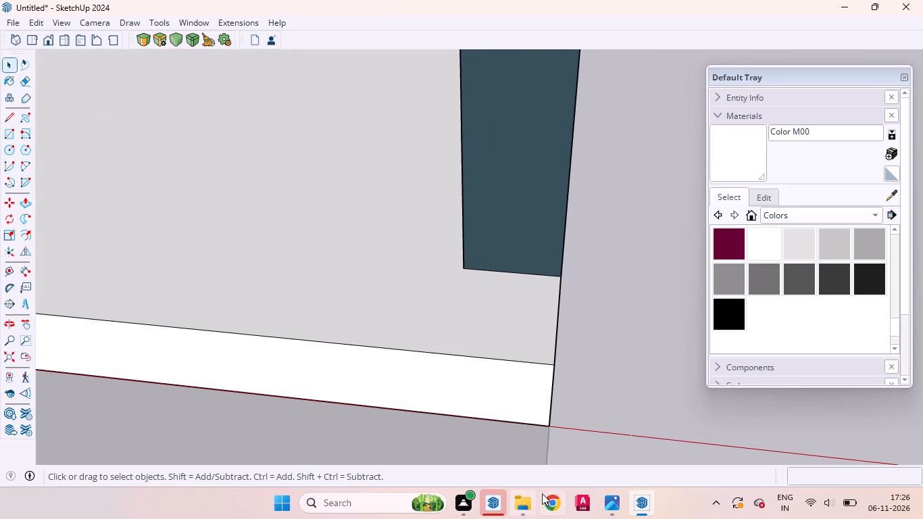
scroll(539, 331, "down", 20)
scroll(539, 331, "down", 6)
middle_click_drag(470, 355, 521, 129)
left_click(602, 212)
scroll(589, 174, "up", 5)
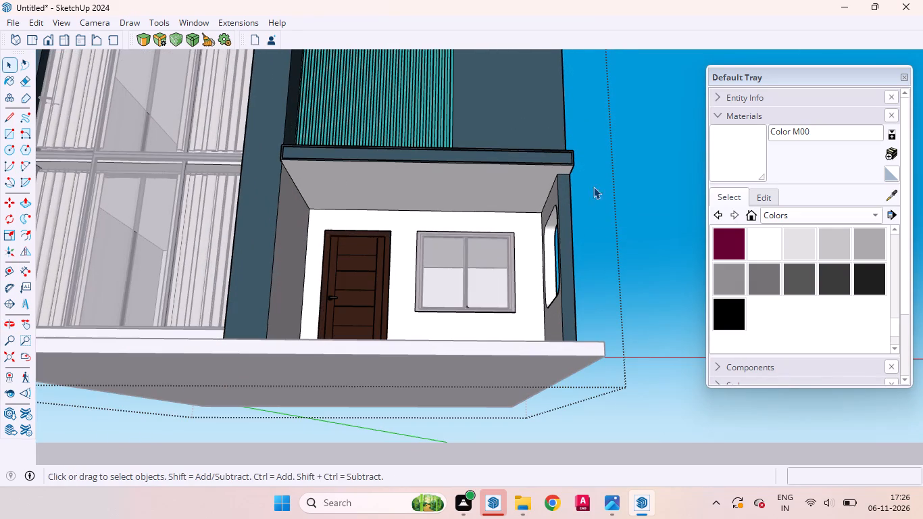
double_click(616, 237)
left_click(594, 231)
left_click(616, 250)
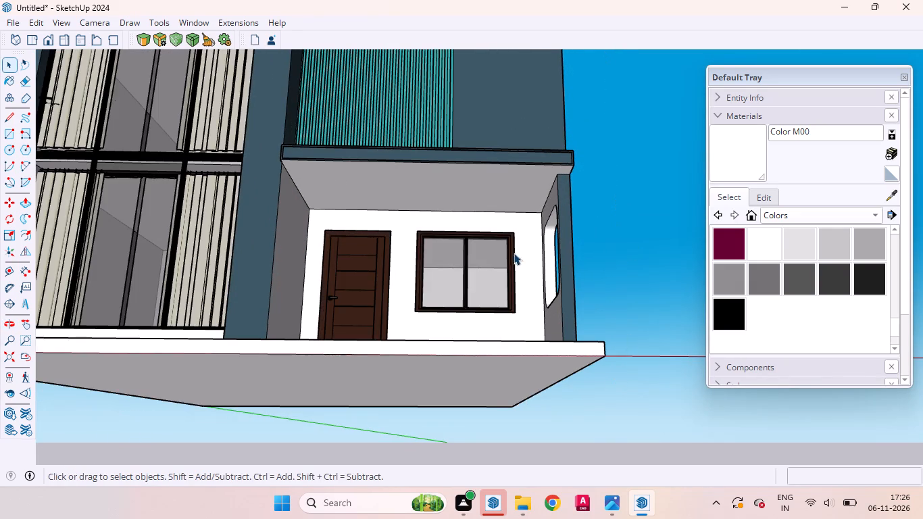
Examine the porch's side wall with its rounded opening, the window and the corner column from several angles.
middle_click_drag(518, 259, 612, 357)
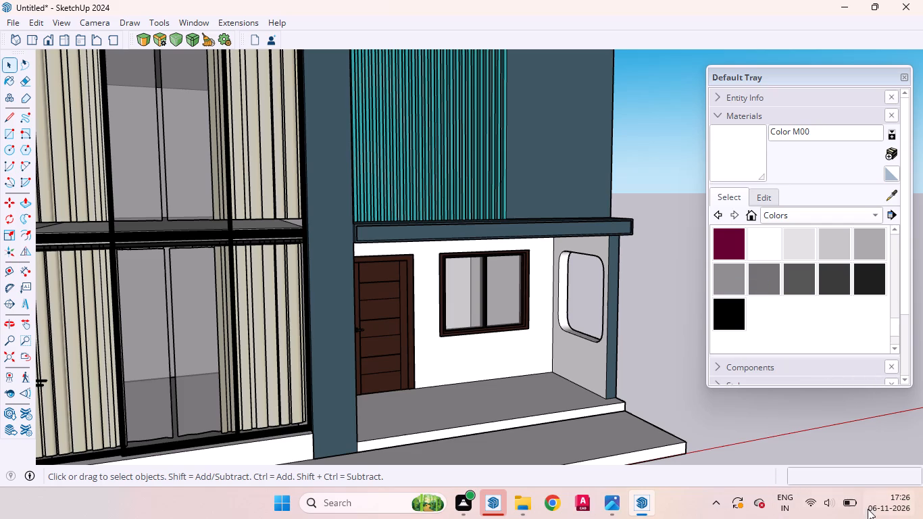
scroll(599, 287, "up", 7)
scroll(599, 287, "down", 2)
scroll(599, 287, "up", 2)
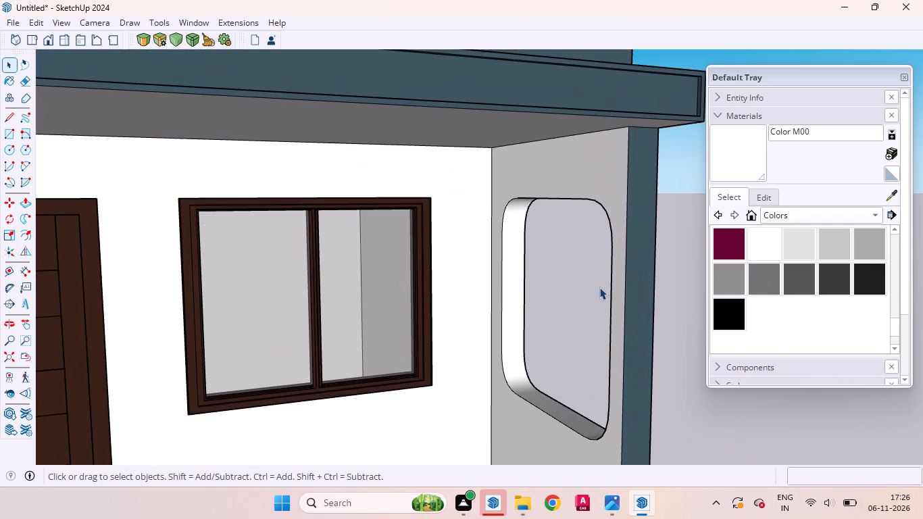
middle_click_drag(599, 287, 666, 238)
scroll(667, 234, "up", 6)
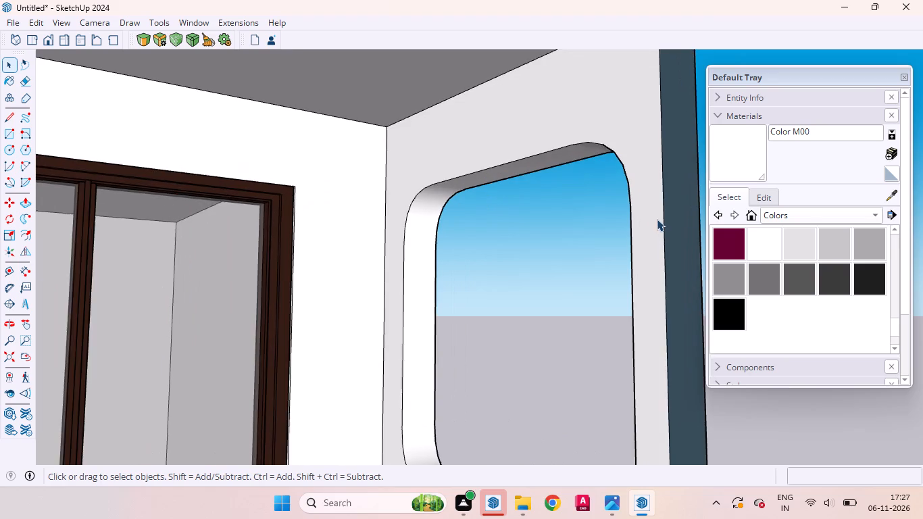
scroll(599, 176, "up", 5)
scroll(599, 176, "down", 4)
middle_click_drag(599, 170, 576, 126)
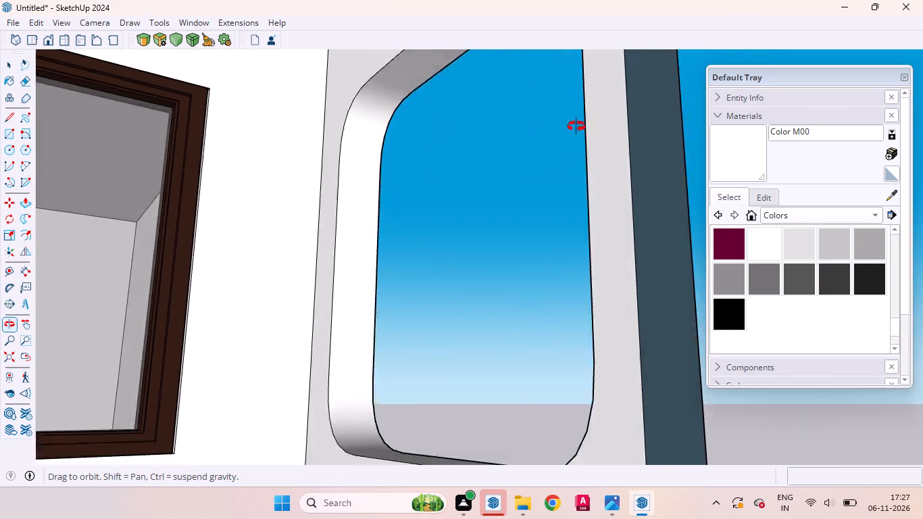
middle_click_drag(576, 126, 532, 139)
scroll(564, 213, "down", 6)
middle_click_drag(578, 259, 575, 264)
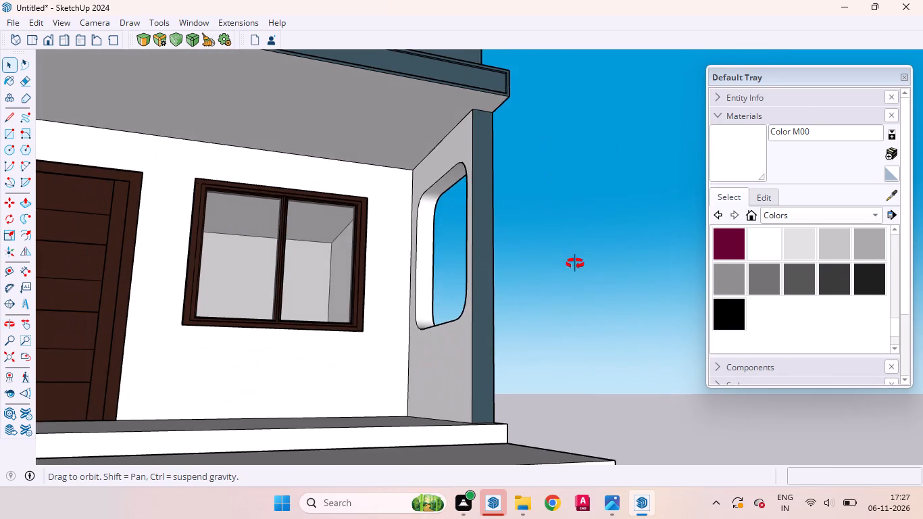
middle_click_drag(575, 264, 294, 328)
middle_click_drag(282, 334, 266, 343)
middle_click_drag(139, 388, 202, 439)
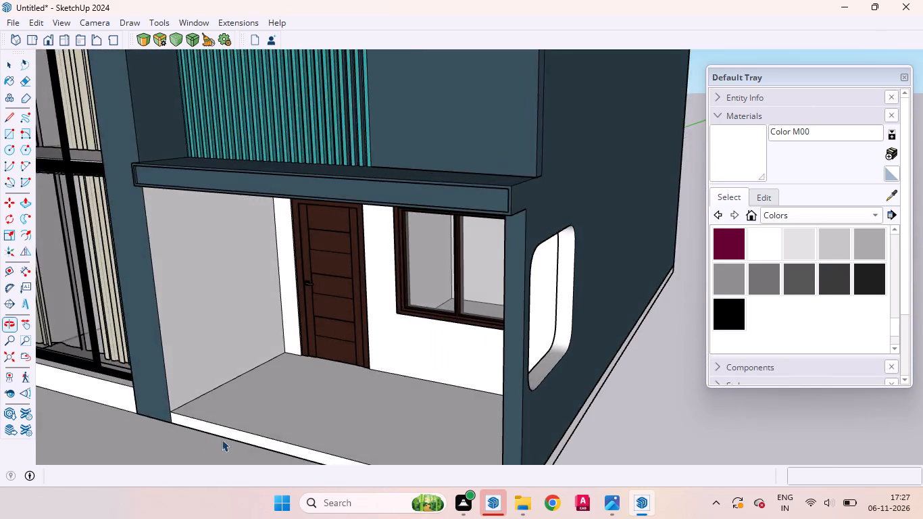
Examine the teal vertical-slat panel and the upper facade around it up close and from a distance.
scroll(290, 429, "down", 14)
scroll(71, 101, "up", 5)
scroll(544, 452, "up", 4)
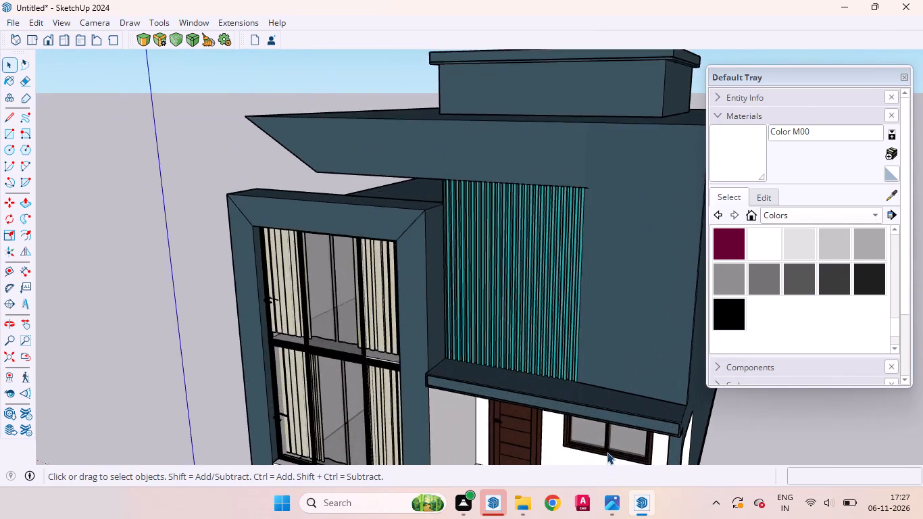
scroll(607, 452, "up", 7)
middle_click_drag(480, 191, 638, 272)
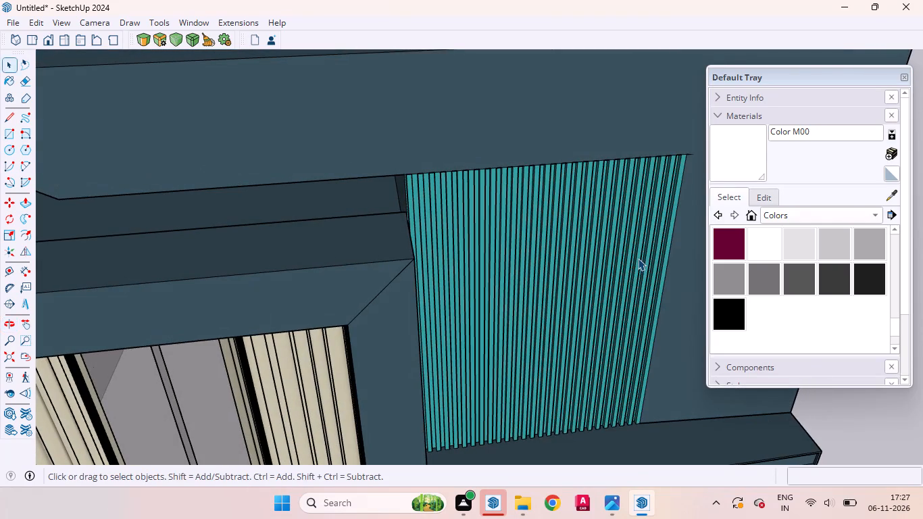
scroll(480, 222, "down", 4)
scroll(501, 166, "up", 1)
scroll(501, 166, "down", 5)
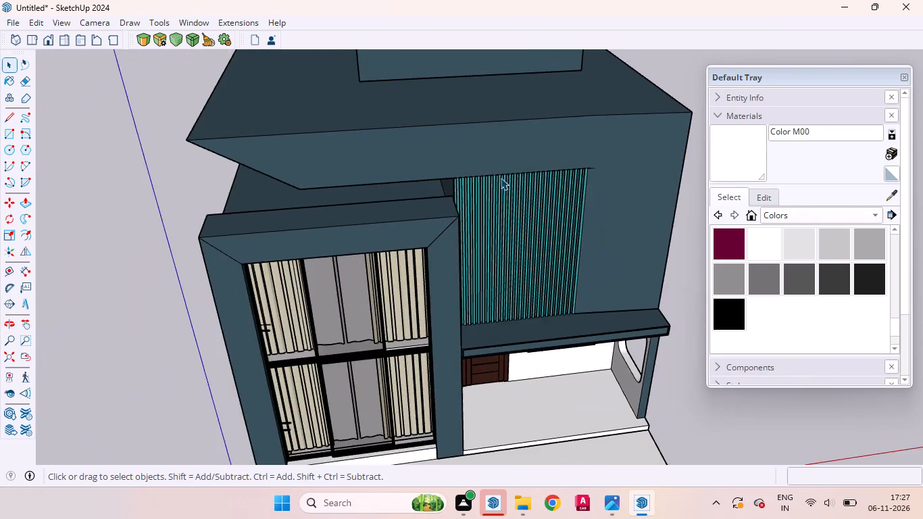
scroll(531, 305, "down", 4)
middle_click_drag(553, 359, 488, 196)
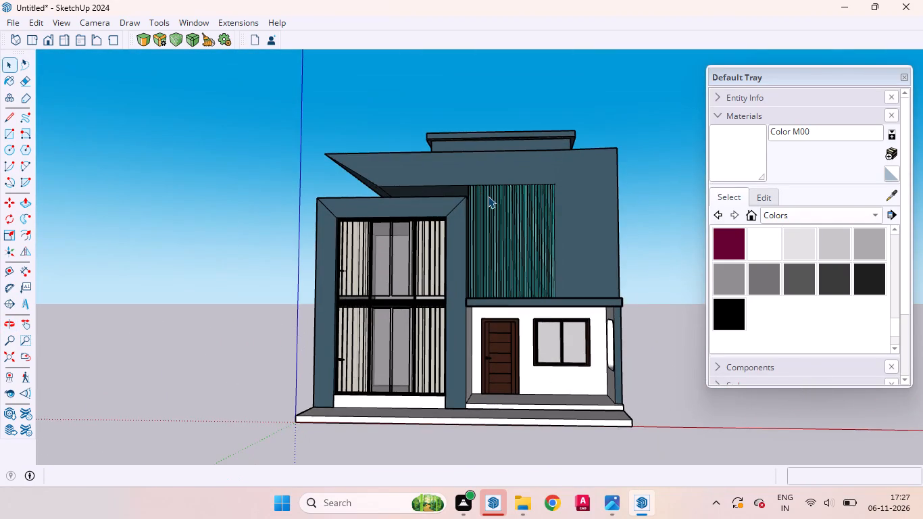
Examine the porch door, window and ceiling up close, and the whole front facade from a distance.
scroll(510, 278, "up", 6)
scroll(562, 316, "up", 7)
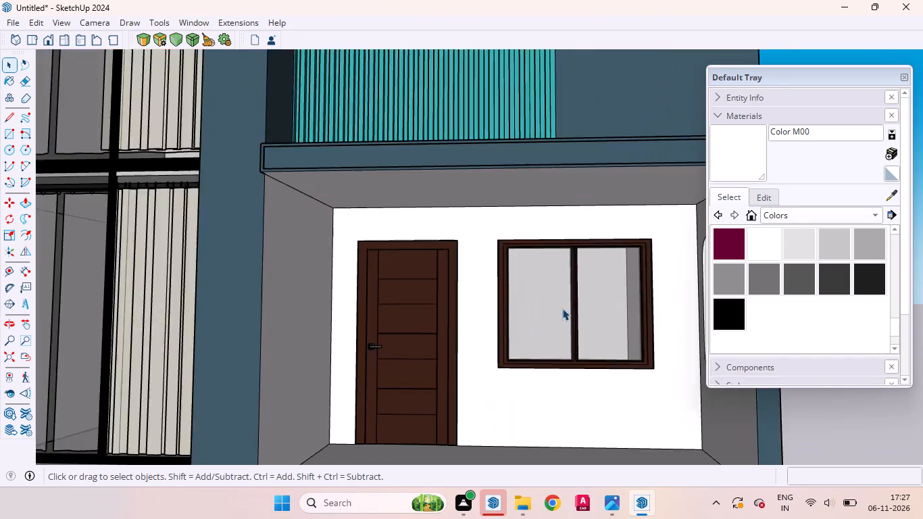
scroll(562, 308, "up", 3)
middle_click_drag(562, 310, 492, 245)
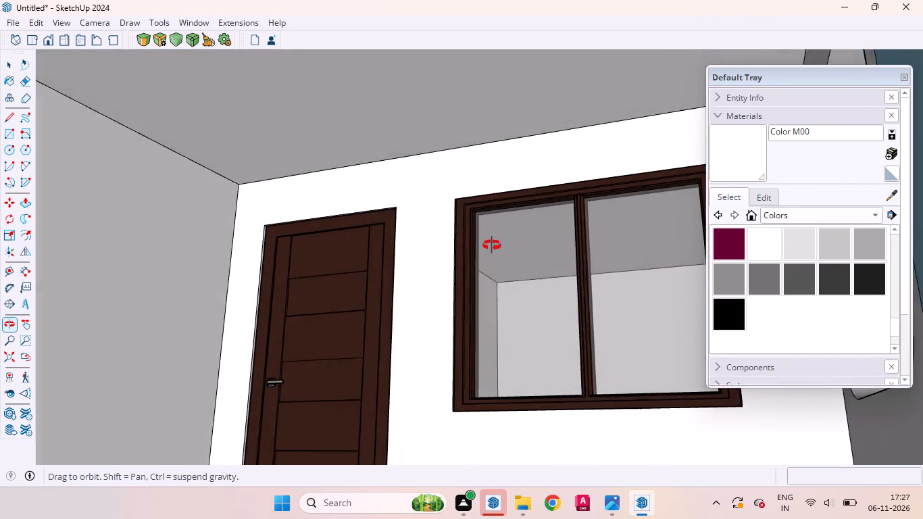
middle_click_drag(492, 245, 638, 303)
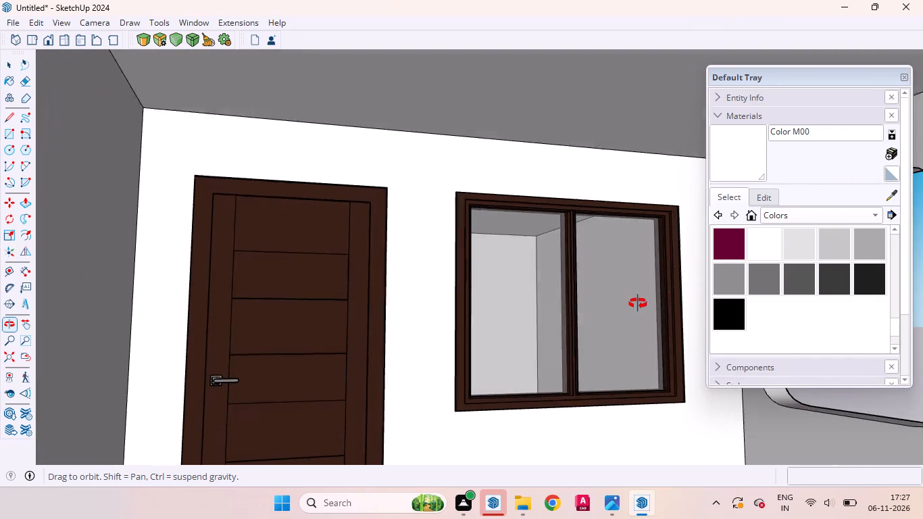
middle_click_drag(638, 303, 636, 303)
scroll(625, 311, "down", 9)
middle_click_drag(598, 330, 599, 346)
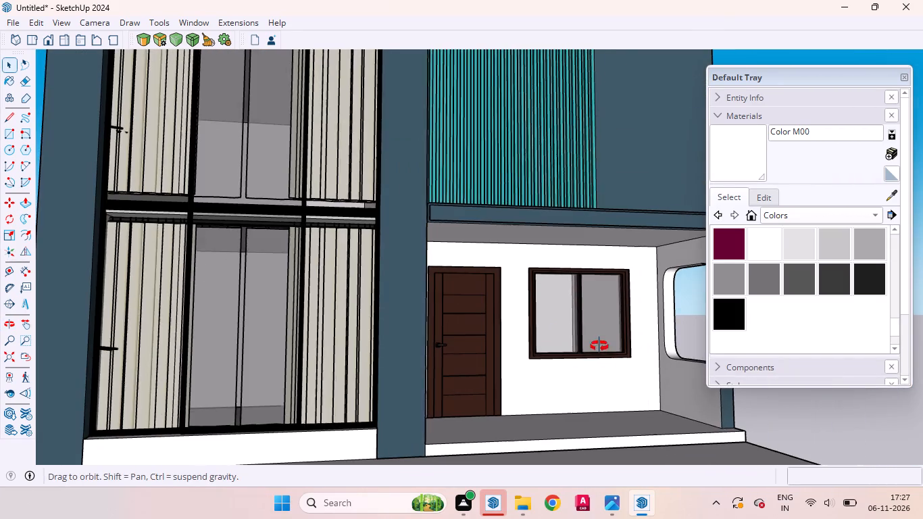
middle_click_drag(599, 346, 537, 364)
scroll(537, 362, "down", 4)
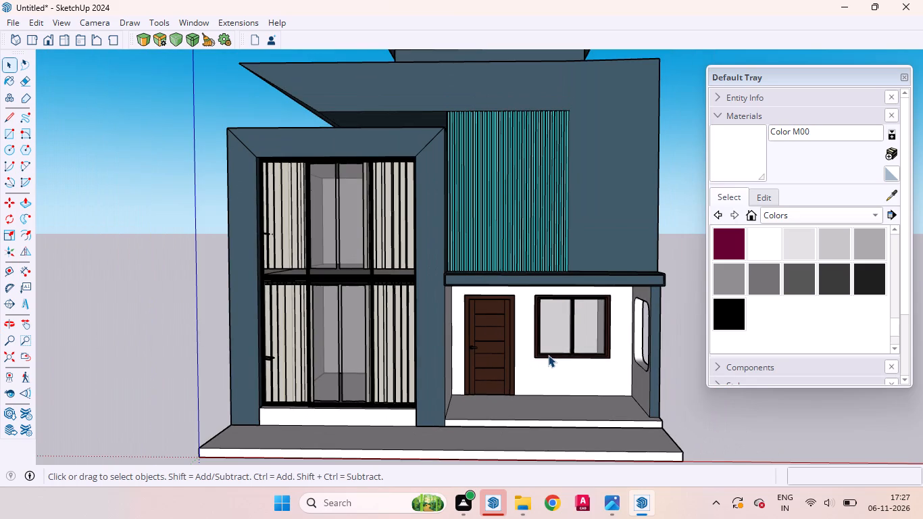
scroll(541, 371, "up", 3)
scroll(540, 368, "down", 5)
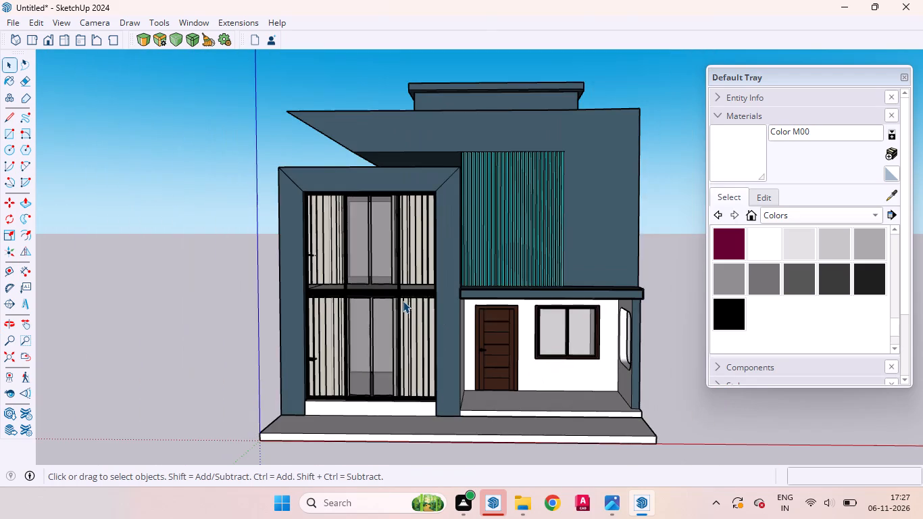
middle_click_drag(410, 312, 468, 346)
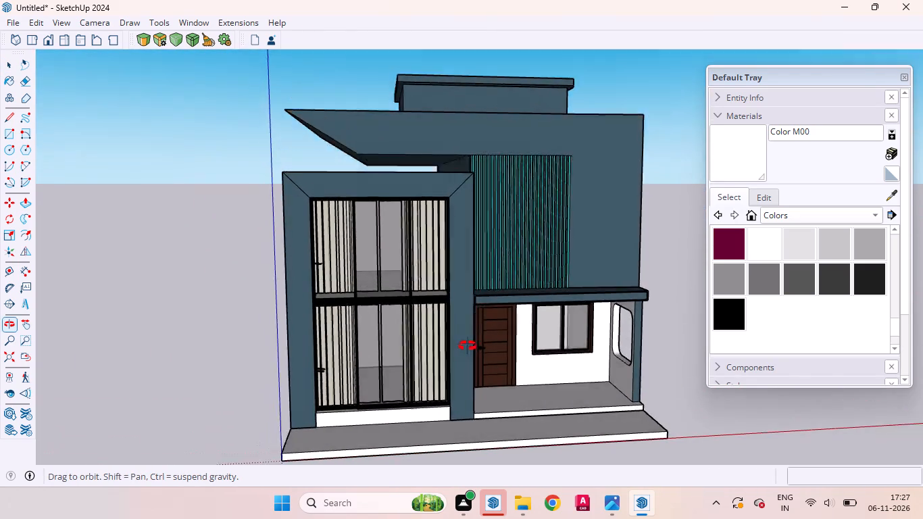
middle_click_drag(468, 346, 467, 345)
scroll(413, 257, "up", 9)
scroll(388, 135, "down", 13)
Open the house wall group and select its blue front faces one by one: upper band, plain wall beside the slats, and glazed bay's frame.
left_click(403, 136)
left_click(424, 139)
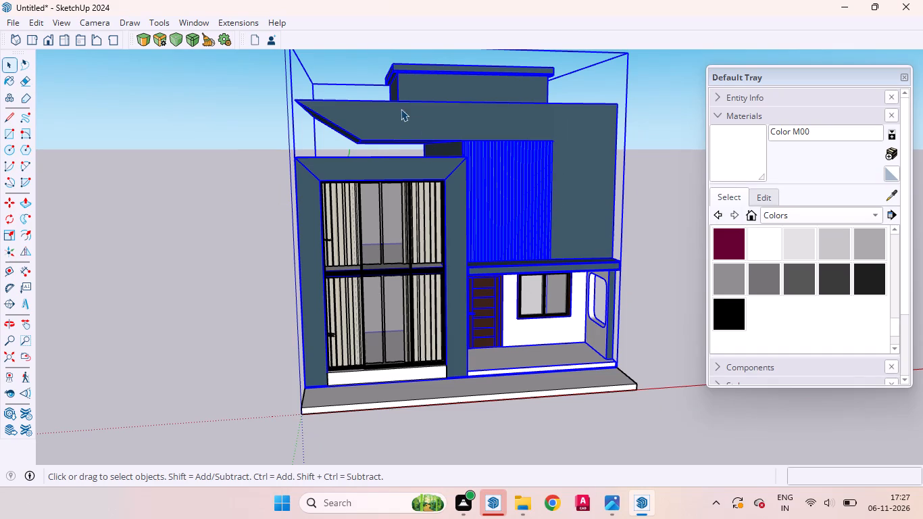
left_click(405, 112)
double_click(414, 121)
left_click(415, 121)
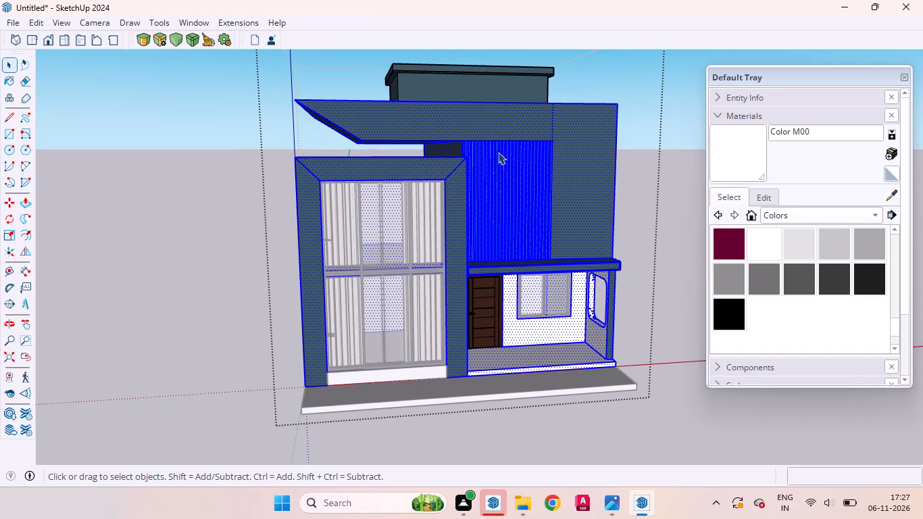
left_click(461, 121)
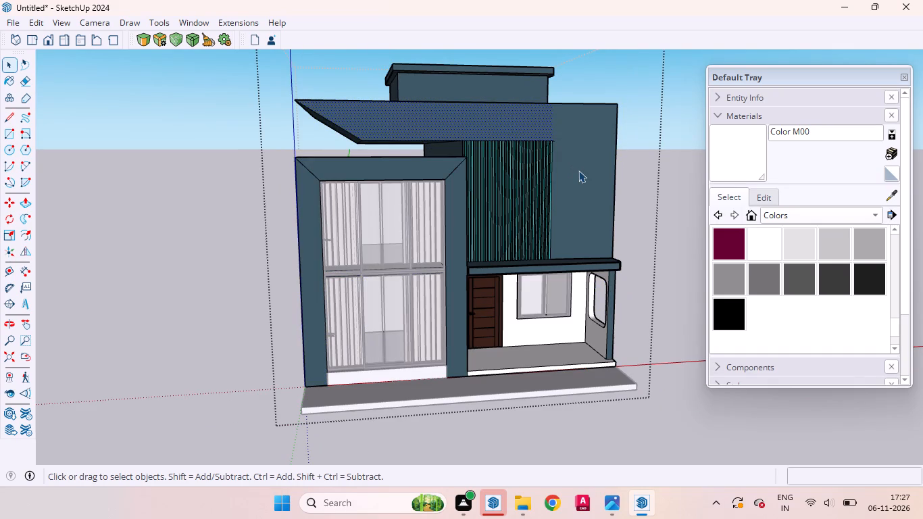
left_click(578, 170)
left_click(461, 212)
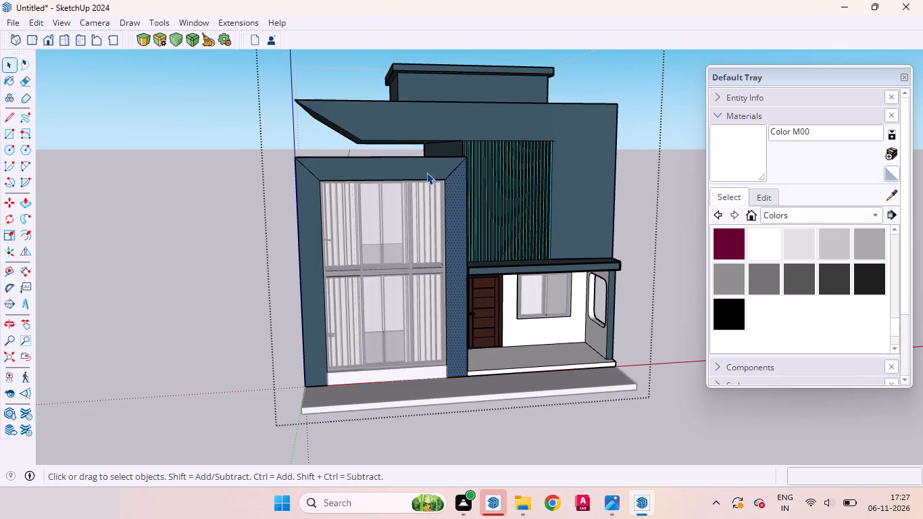
left_click(418, 165)
left_click(308, 228)
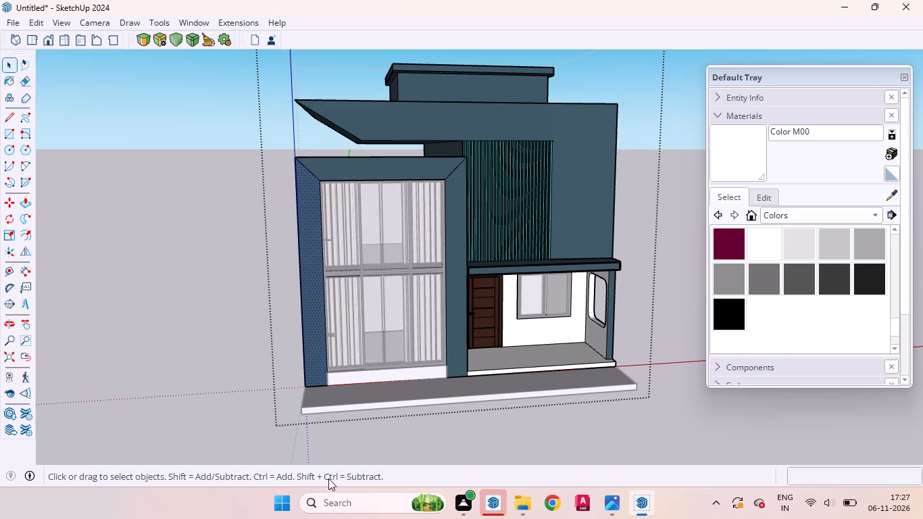